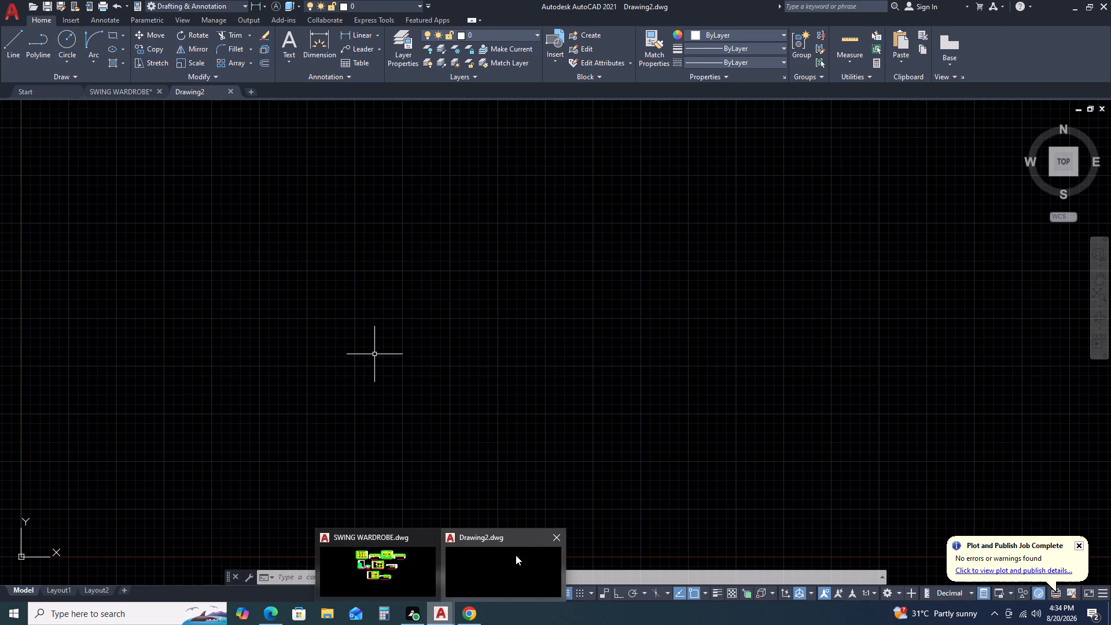
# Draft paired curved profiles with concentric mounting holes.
# Close the SWING WARDROBE drawing and save its changes, leaving the blank Drawing2 open.
pyautogui.click(429, 535)
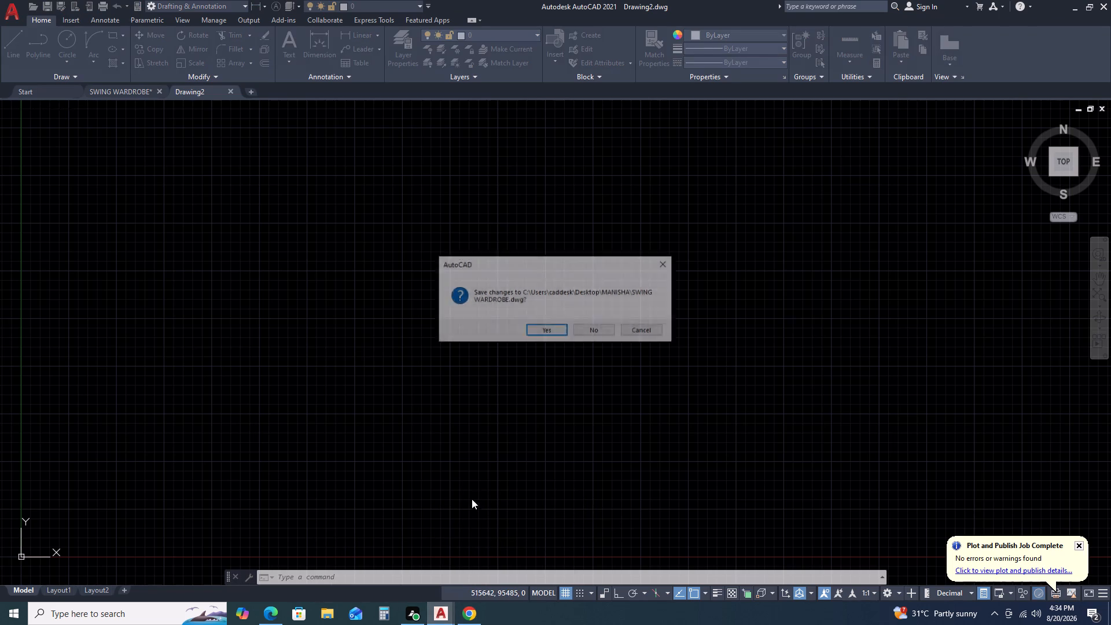
pyautogui.click(542, 330)
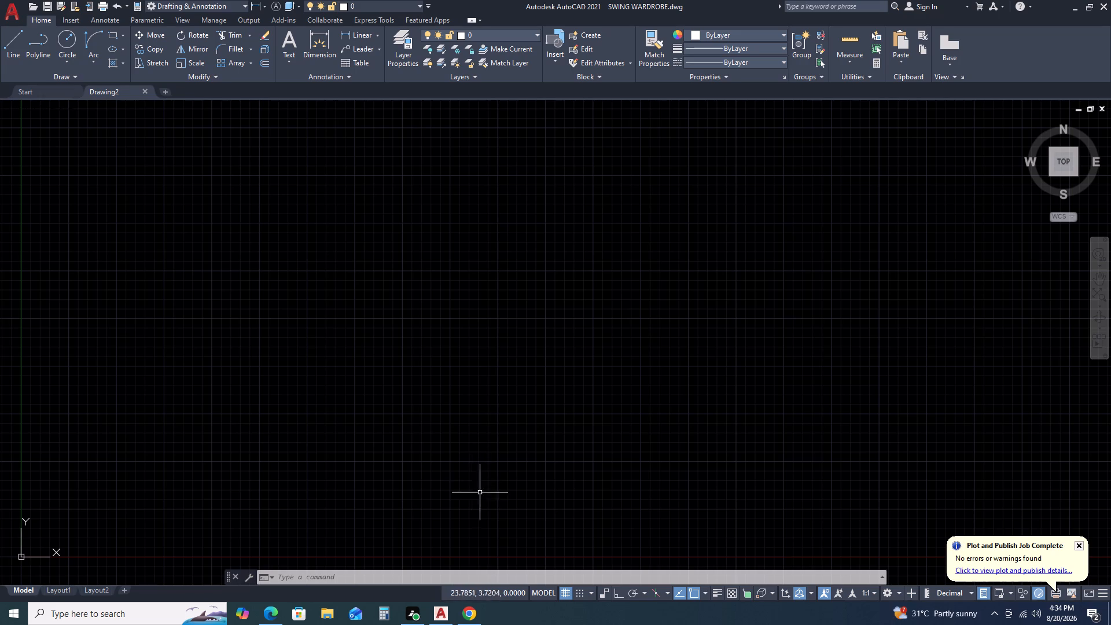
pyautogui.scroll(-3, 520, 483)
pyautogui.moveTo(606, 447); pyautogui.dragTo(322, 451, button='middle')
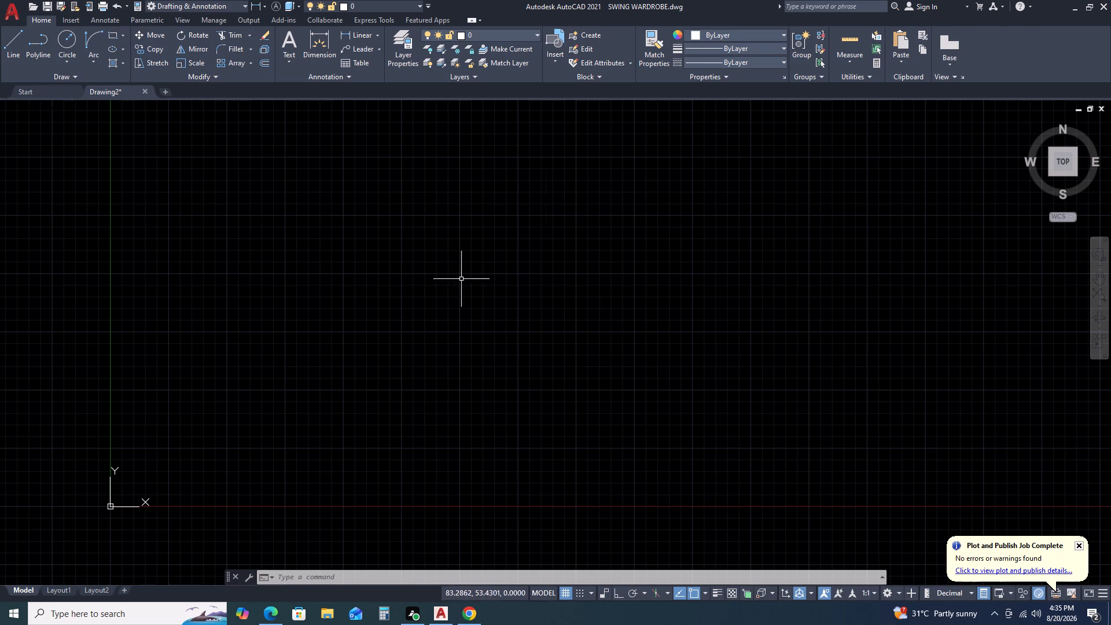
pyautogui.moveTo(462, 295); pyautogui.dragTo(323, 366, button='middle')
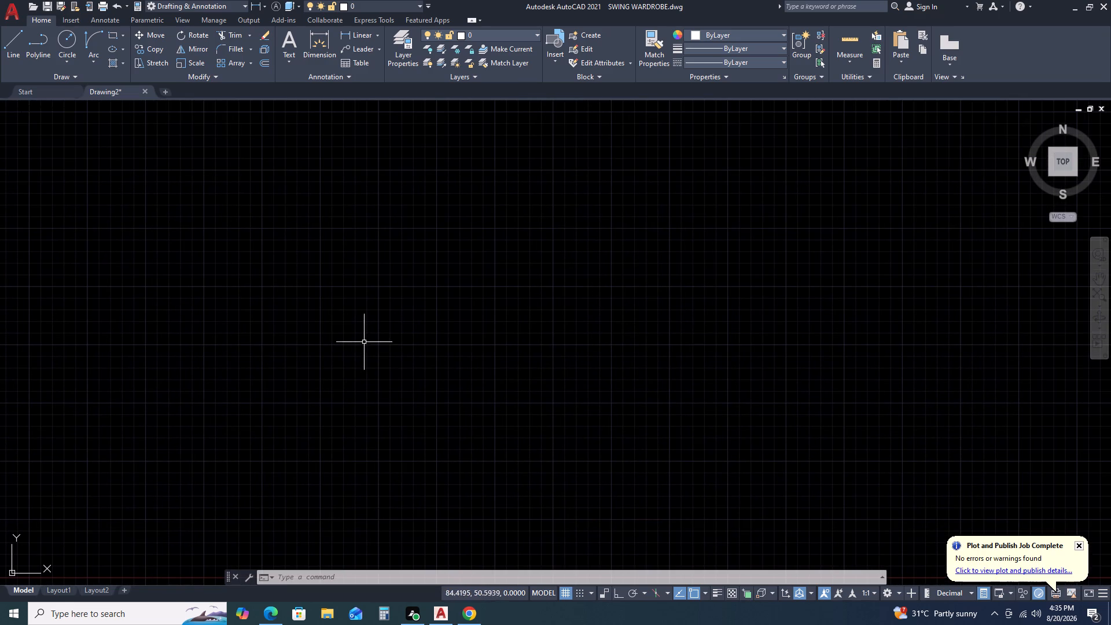
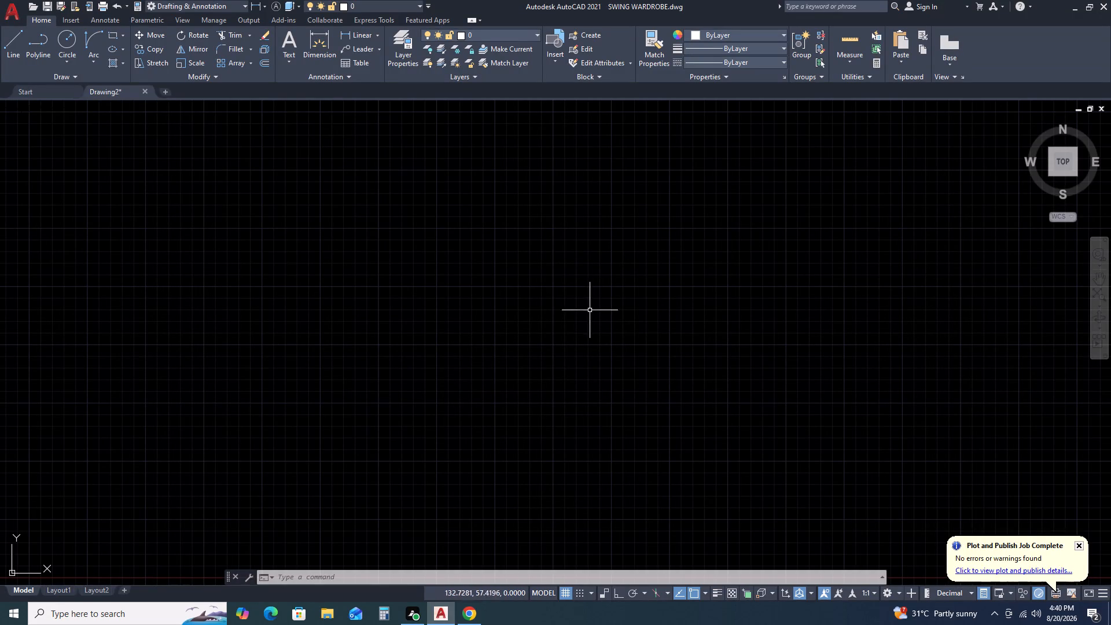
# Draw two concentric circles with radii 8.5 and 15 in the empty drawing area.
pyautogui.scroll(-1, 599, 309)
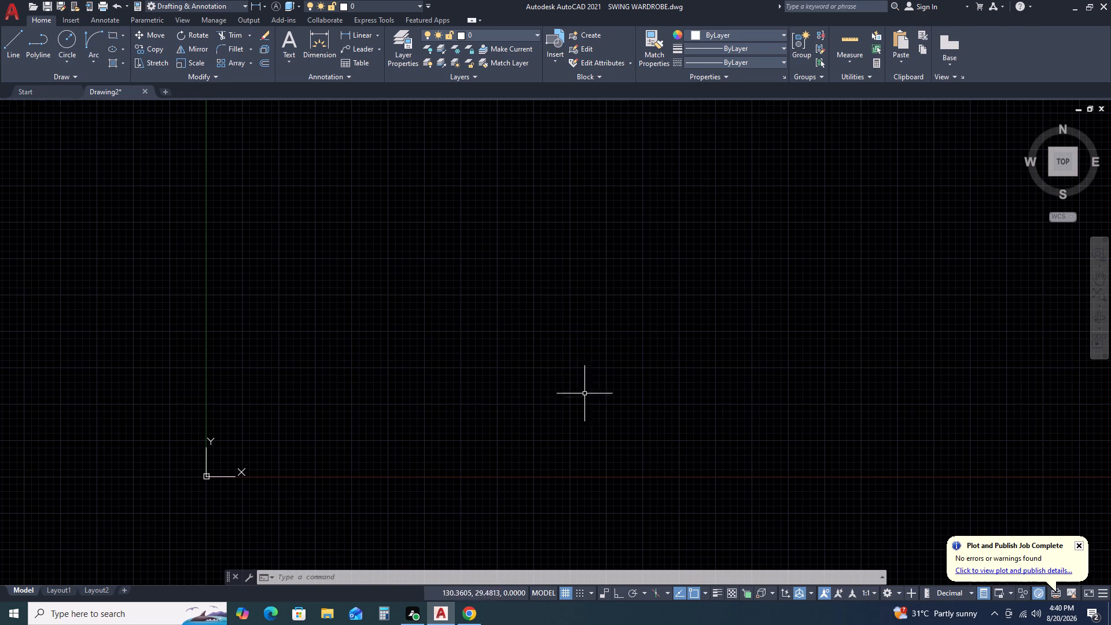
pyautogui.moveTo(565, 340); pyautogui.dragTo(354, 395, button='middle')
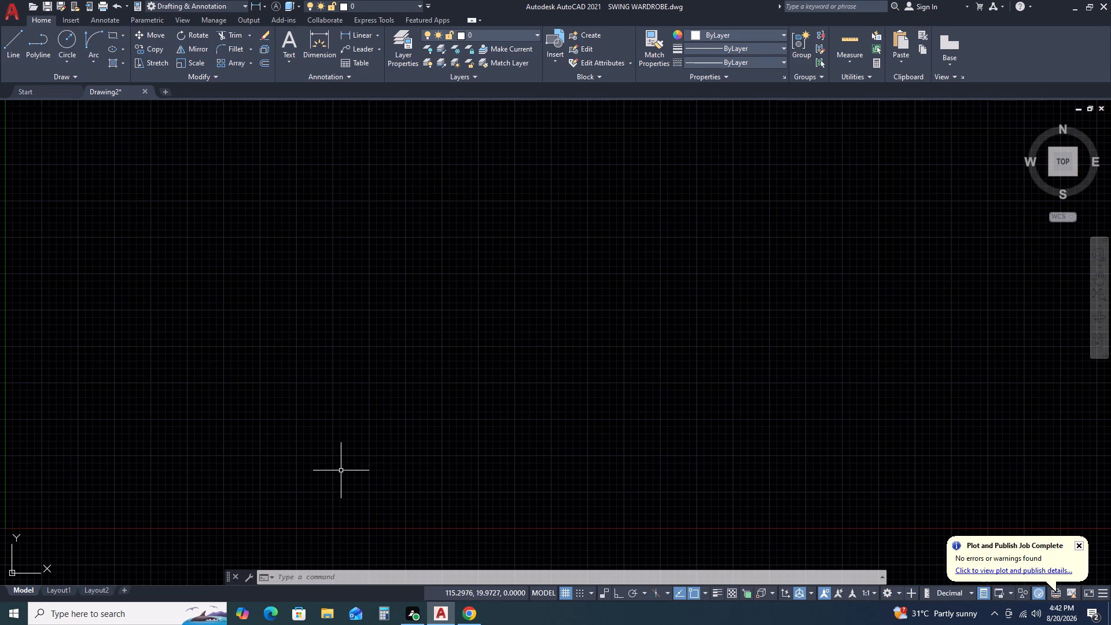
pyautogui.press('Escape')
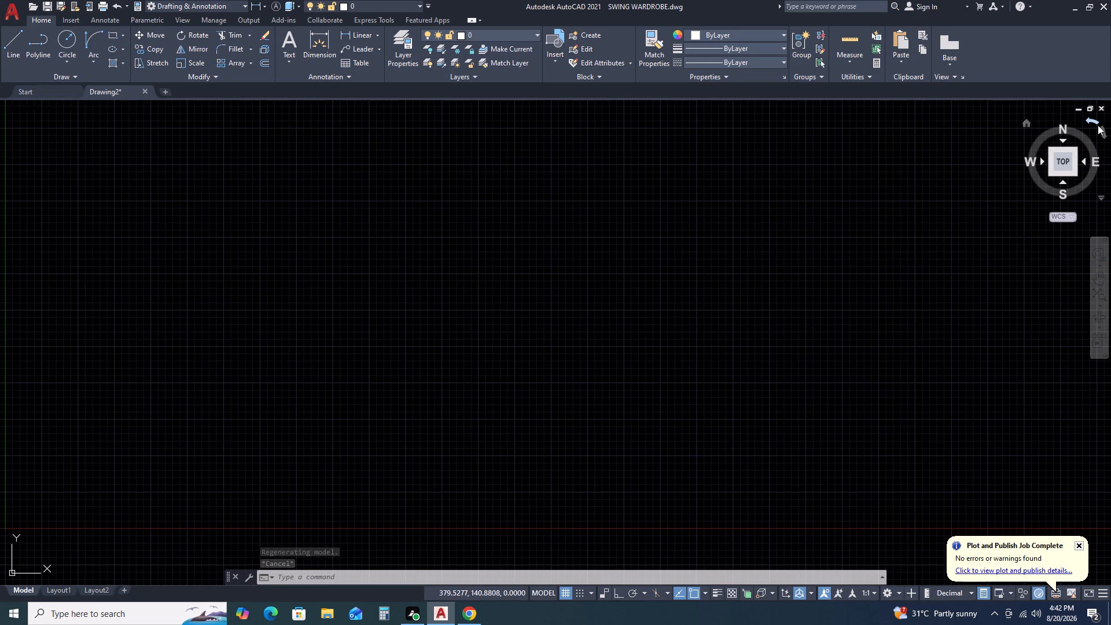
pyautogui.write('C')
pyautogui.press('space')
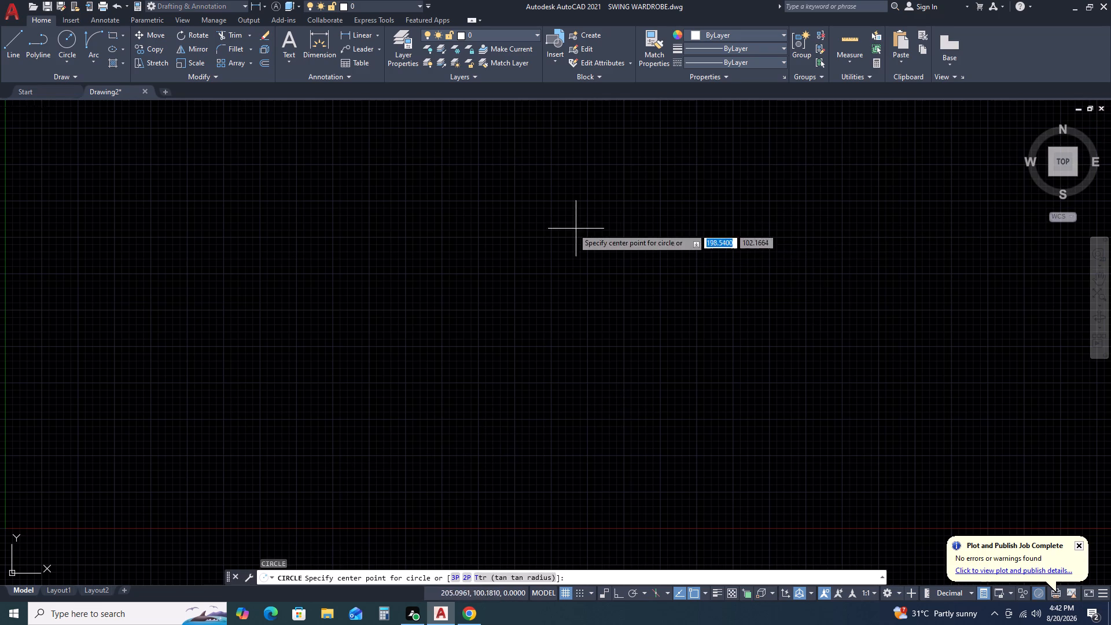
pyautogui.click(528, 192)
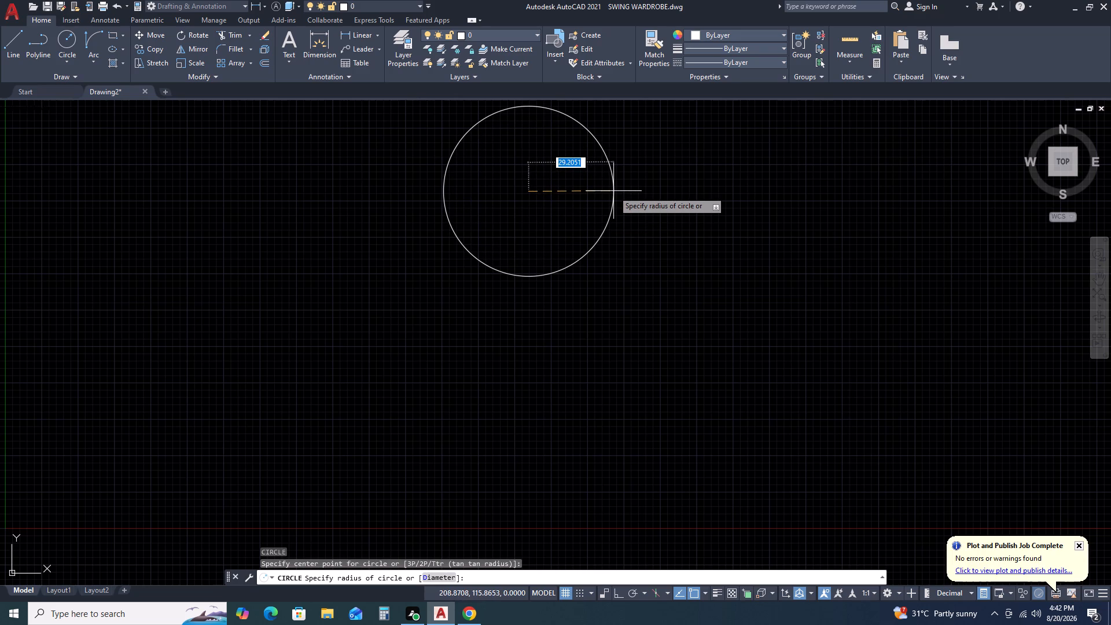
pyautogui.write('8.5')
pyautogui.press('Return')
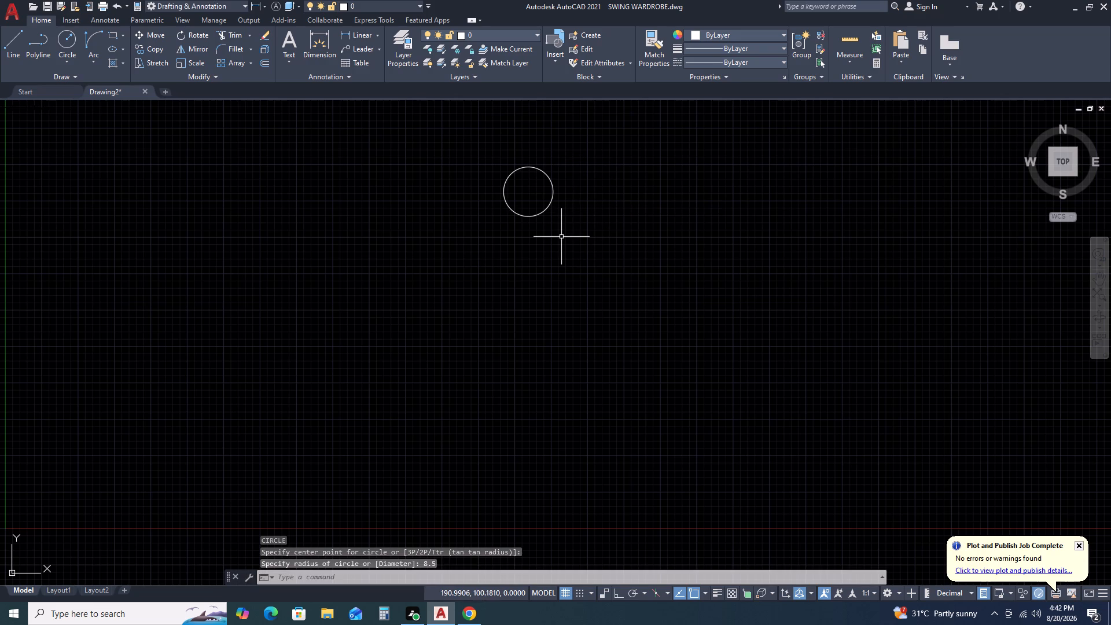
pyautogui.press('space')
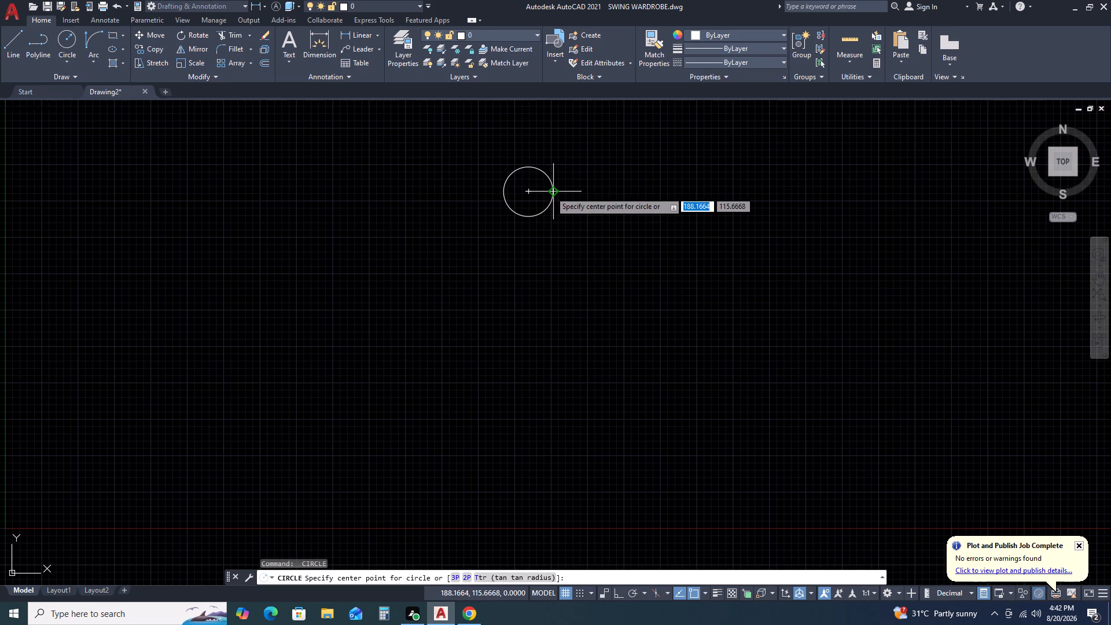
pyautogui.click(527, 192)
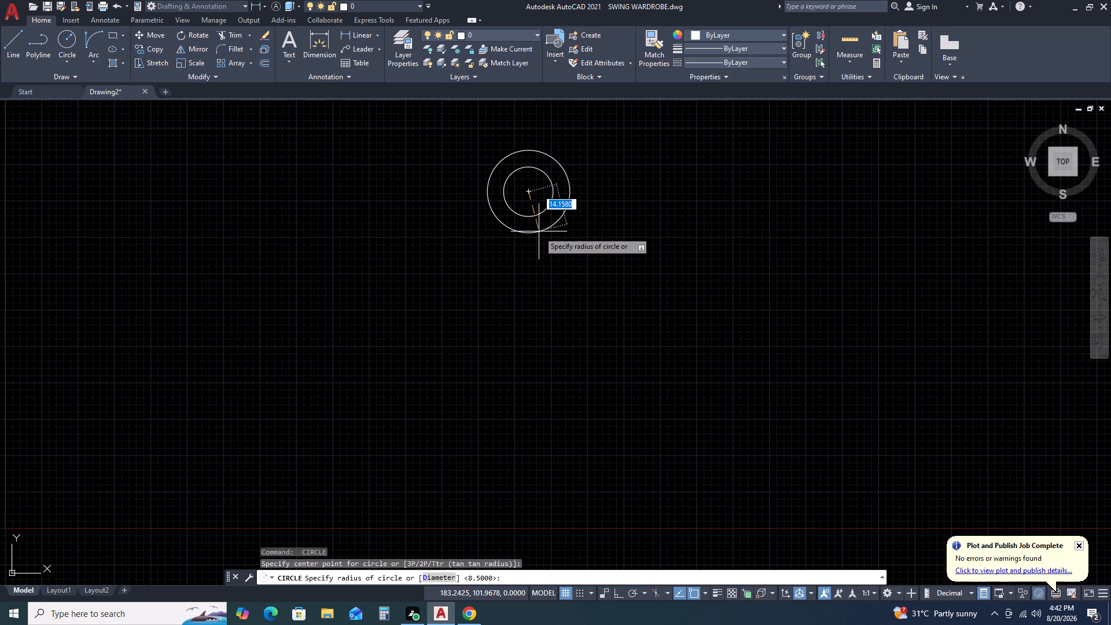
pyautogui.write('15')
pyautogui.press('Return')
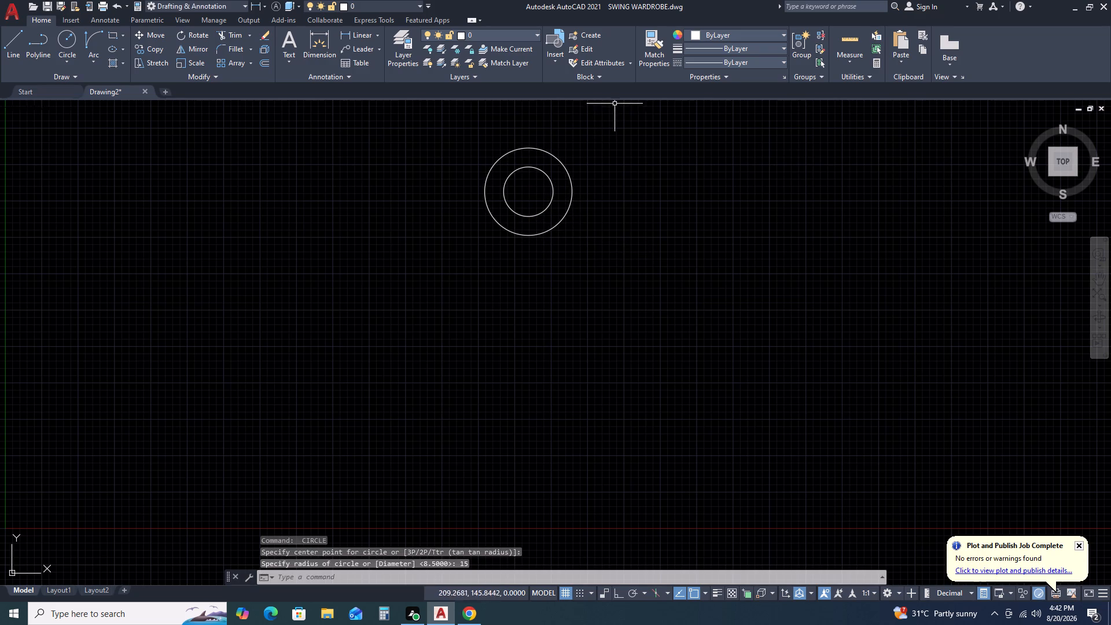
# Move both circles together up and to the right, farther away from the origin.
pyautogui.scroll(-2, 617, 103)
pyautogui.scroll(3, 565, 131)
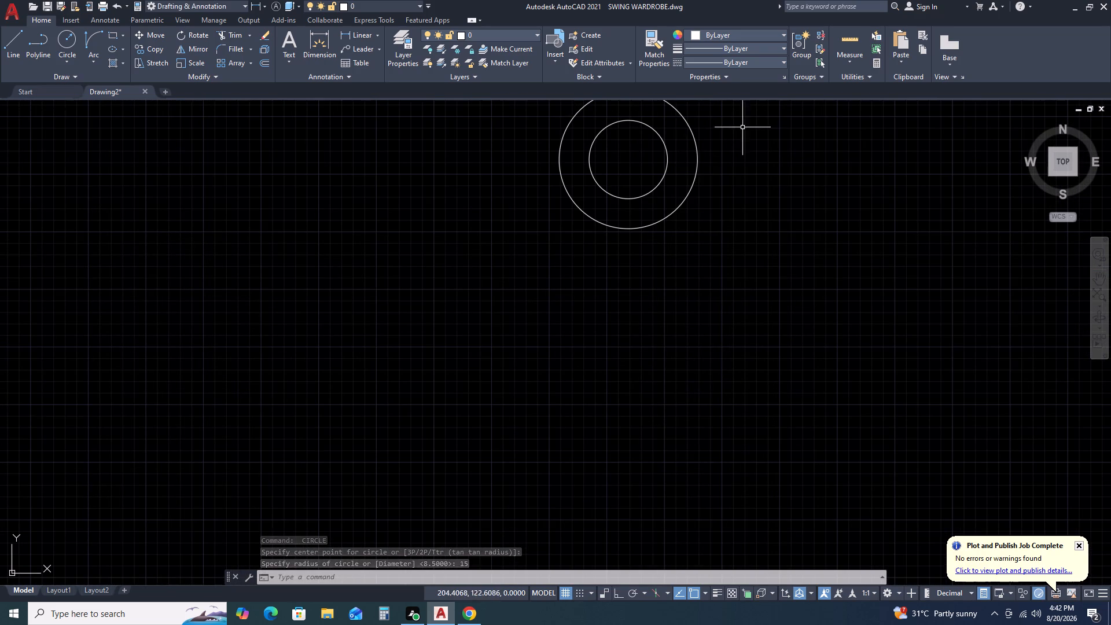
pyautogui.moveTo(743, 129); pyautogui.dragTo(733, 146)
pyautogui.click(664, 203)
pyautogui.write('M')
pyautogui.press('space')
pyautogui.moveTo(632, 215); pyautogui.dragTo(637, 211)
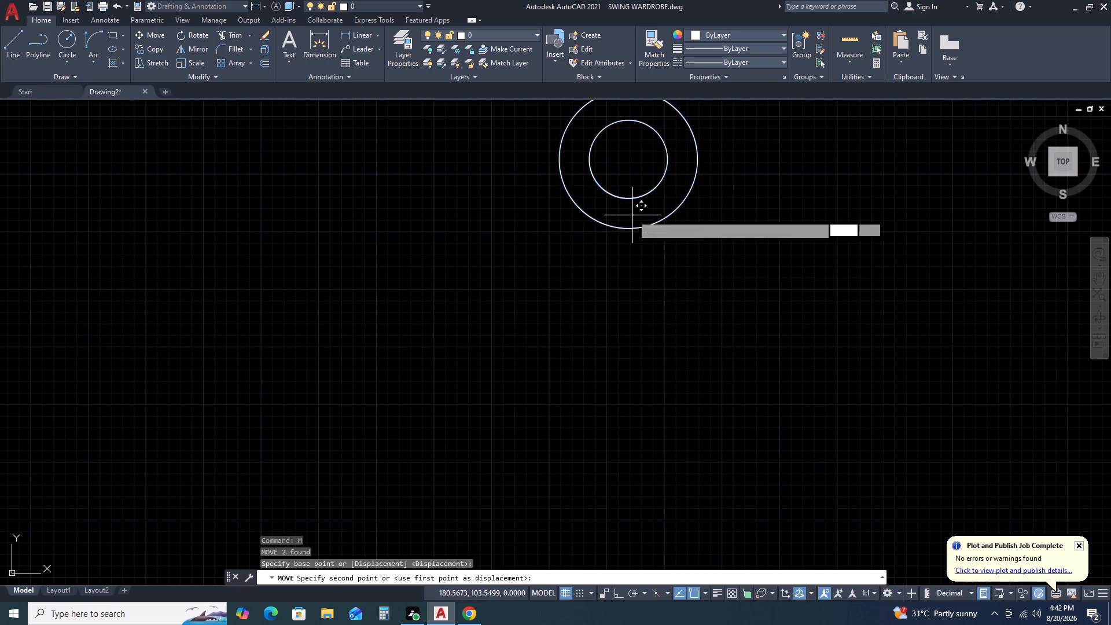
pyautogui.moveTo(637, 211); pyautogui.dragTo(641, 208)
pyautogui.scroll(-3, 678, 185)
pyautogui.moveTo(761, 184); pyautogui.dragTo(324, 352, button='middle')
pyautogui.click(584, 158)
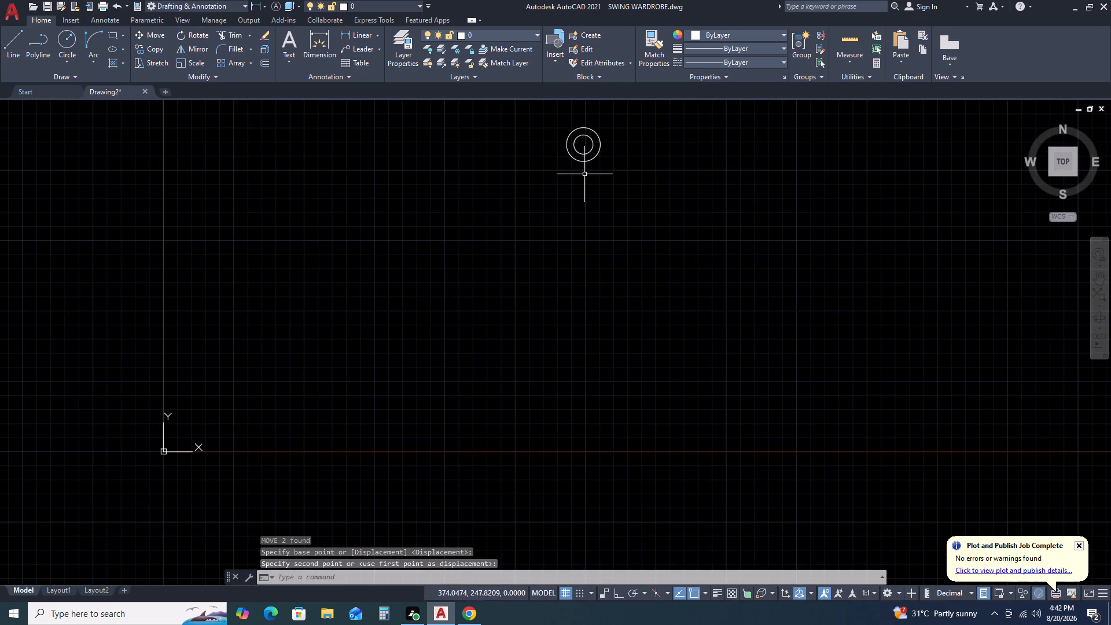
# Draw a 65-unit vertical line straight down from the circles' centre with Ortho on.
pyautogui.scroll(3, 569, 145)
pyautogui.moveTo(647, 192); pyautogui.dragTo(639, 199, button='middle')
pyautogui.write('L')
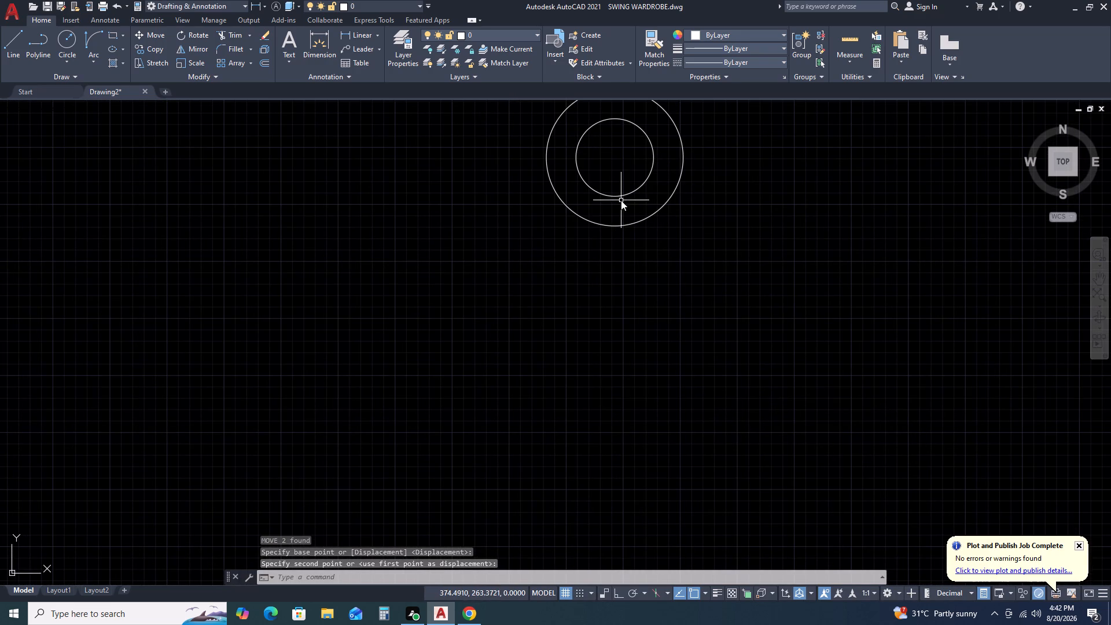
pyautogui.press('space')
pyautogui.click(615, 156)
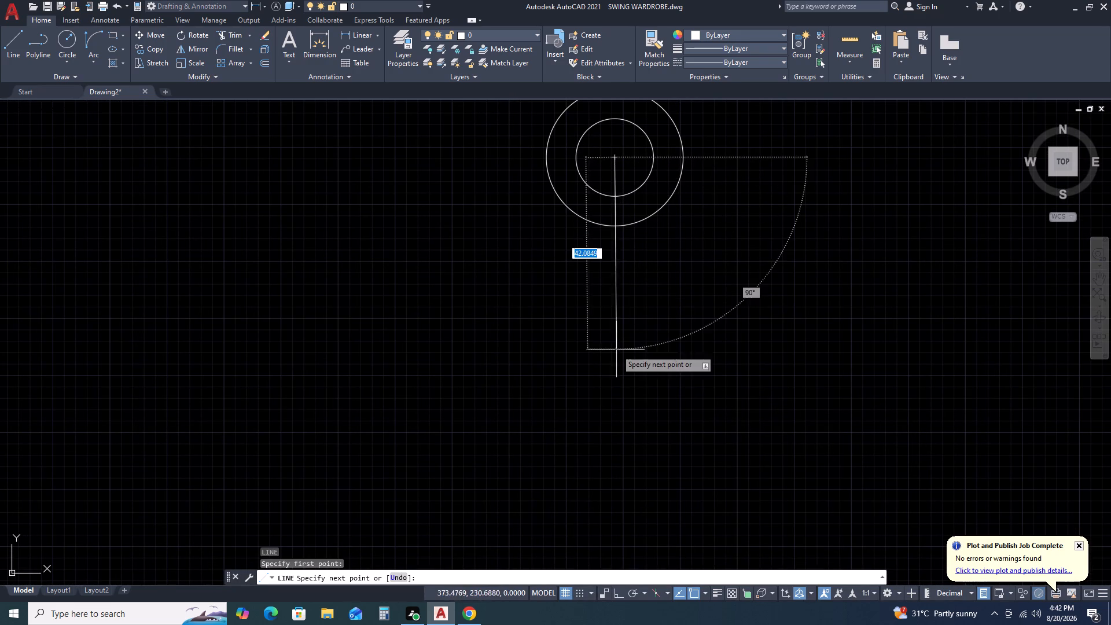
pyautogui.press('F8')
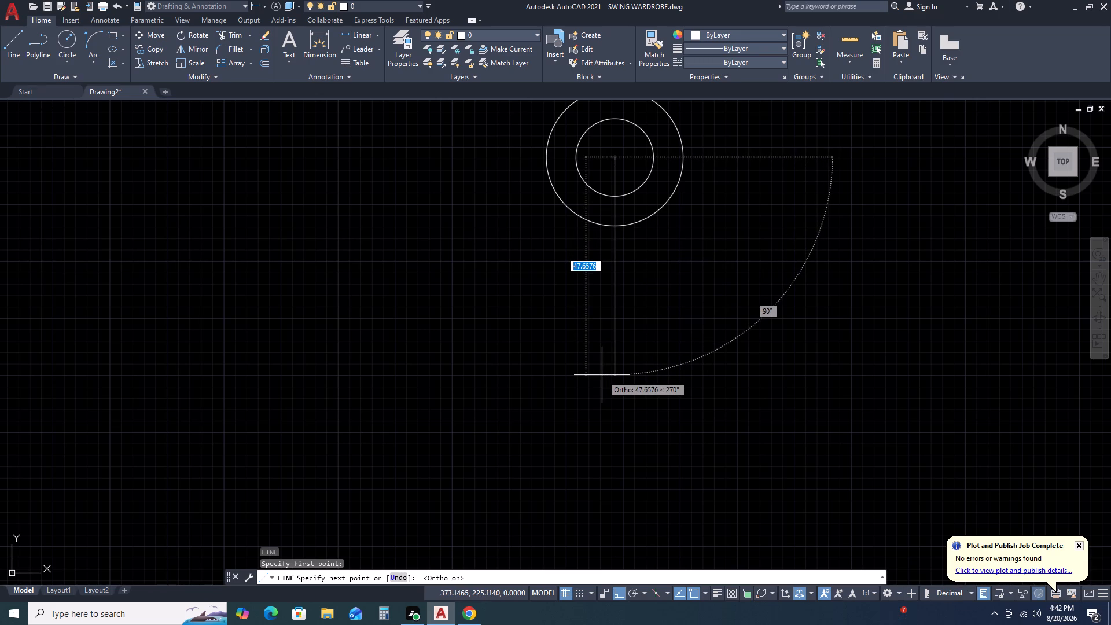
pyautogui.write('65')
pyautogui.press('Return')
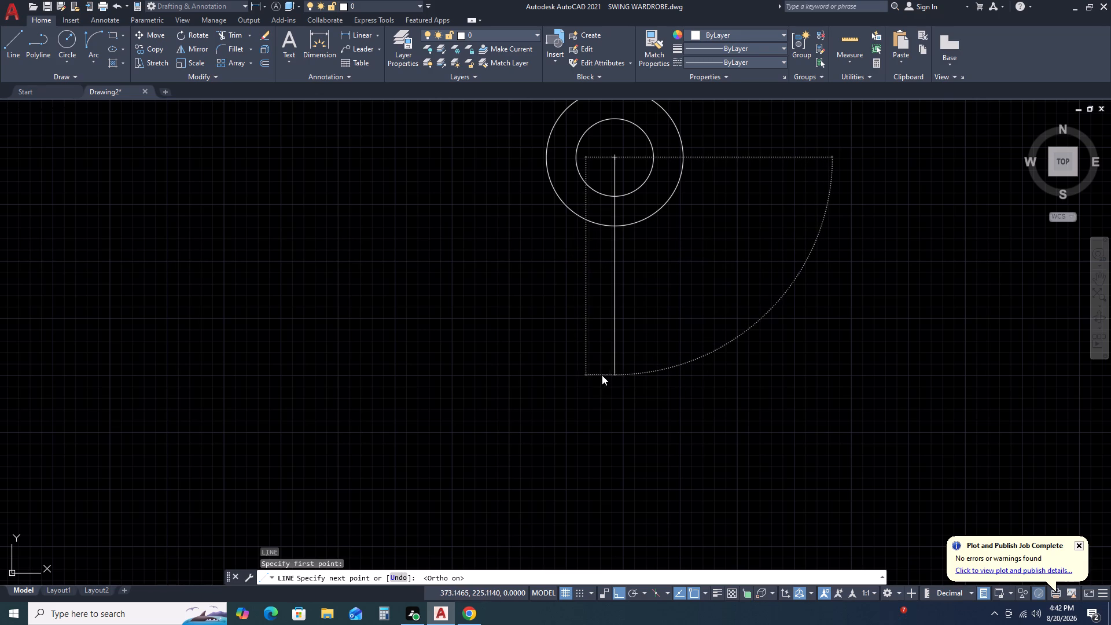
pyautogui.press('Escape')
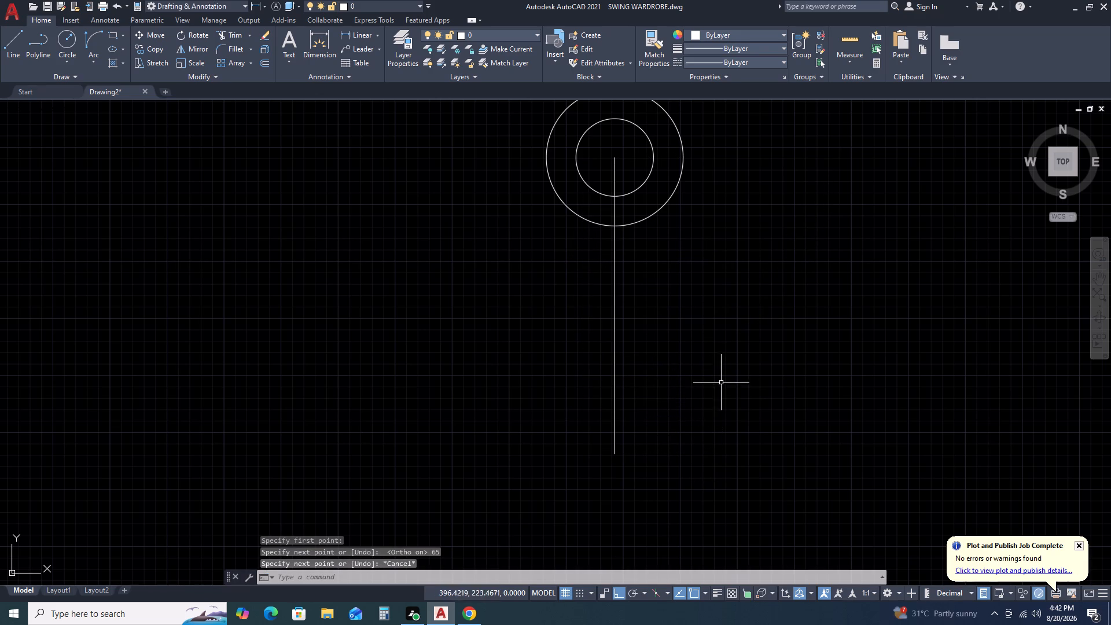
# Set the Standard dimension style's linear precision to 0 and make that style current.
pyautogui.press('d')
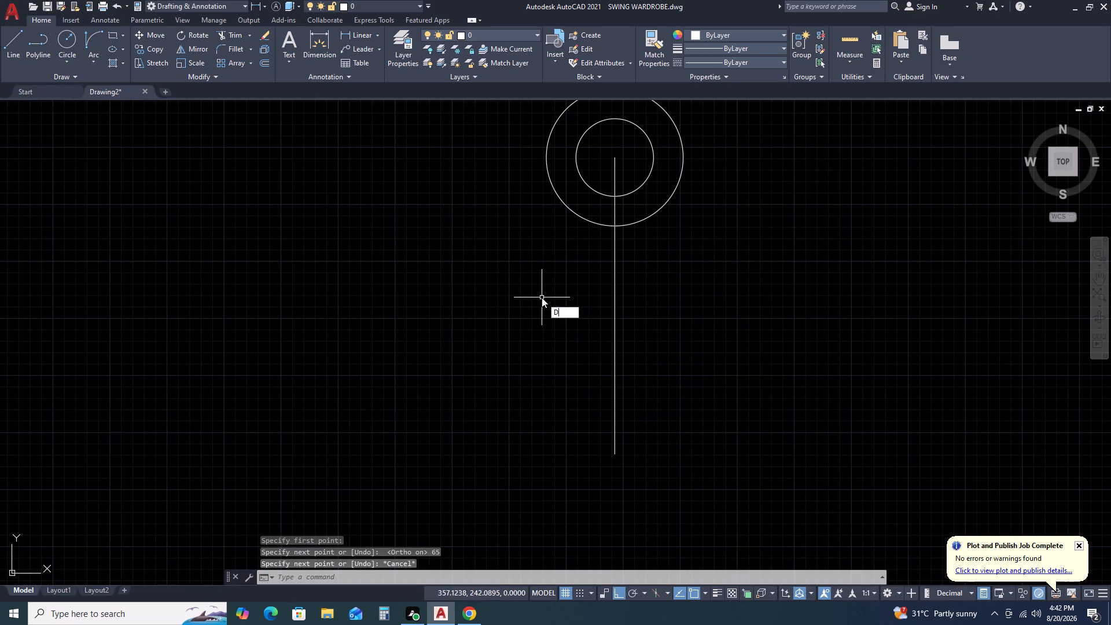
pyautogui.press('space')
pyautogui.click(685, 281)
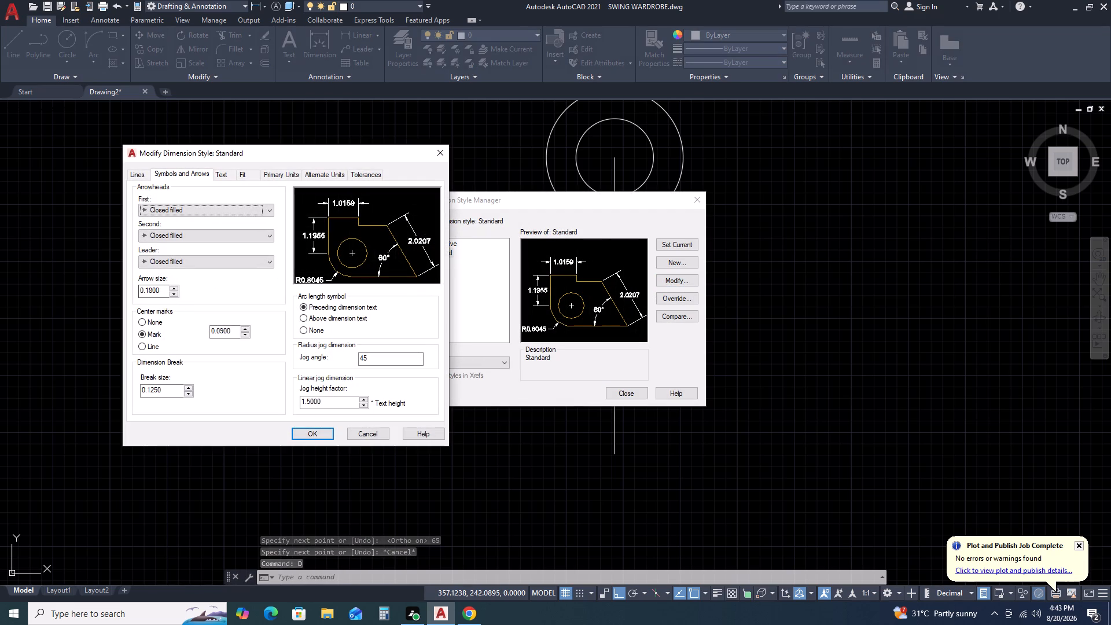
pyautogui.click(286, 174)
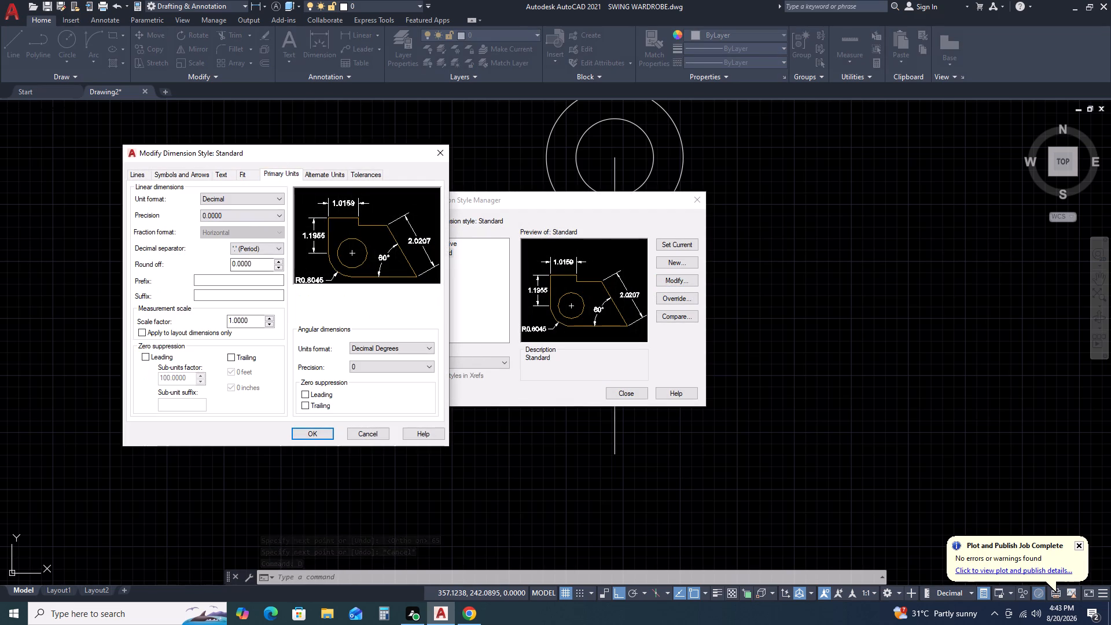
pyautogui.click(248, 214)
pyautogui.click(244, 228)
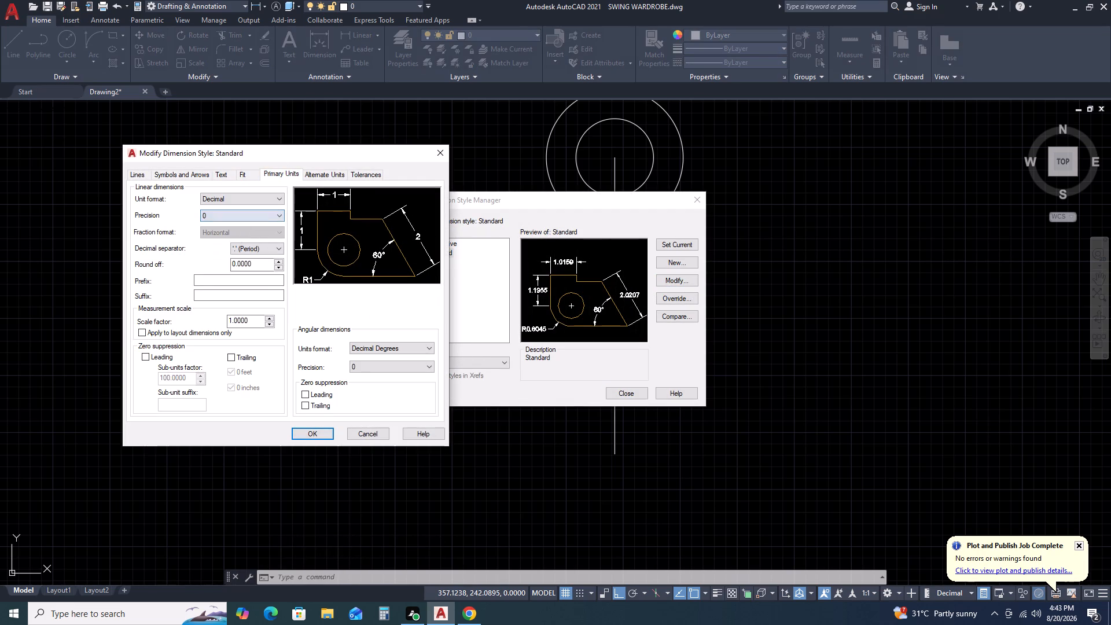
pyautogui.click(301, 433)
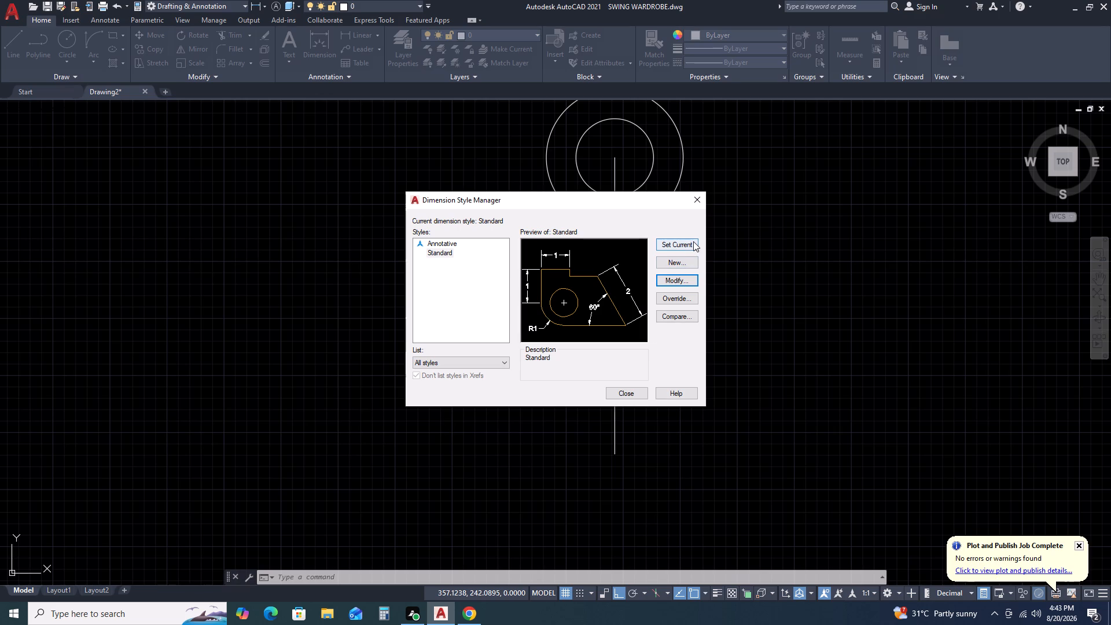
pyautogui.click(693, 241)
pyautogui.click(700, 200)
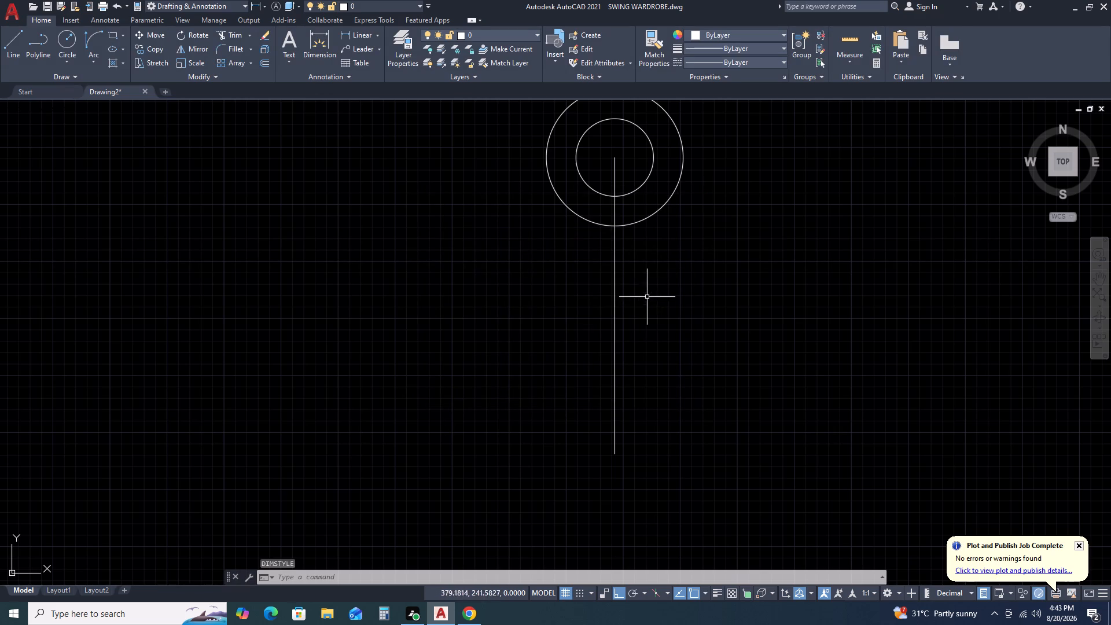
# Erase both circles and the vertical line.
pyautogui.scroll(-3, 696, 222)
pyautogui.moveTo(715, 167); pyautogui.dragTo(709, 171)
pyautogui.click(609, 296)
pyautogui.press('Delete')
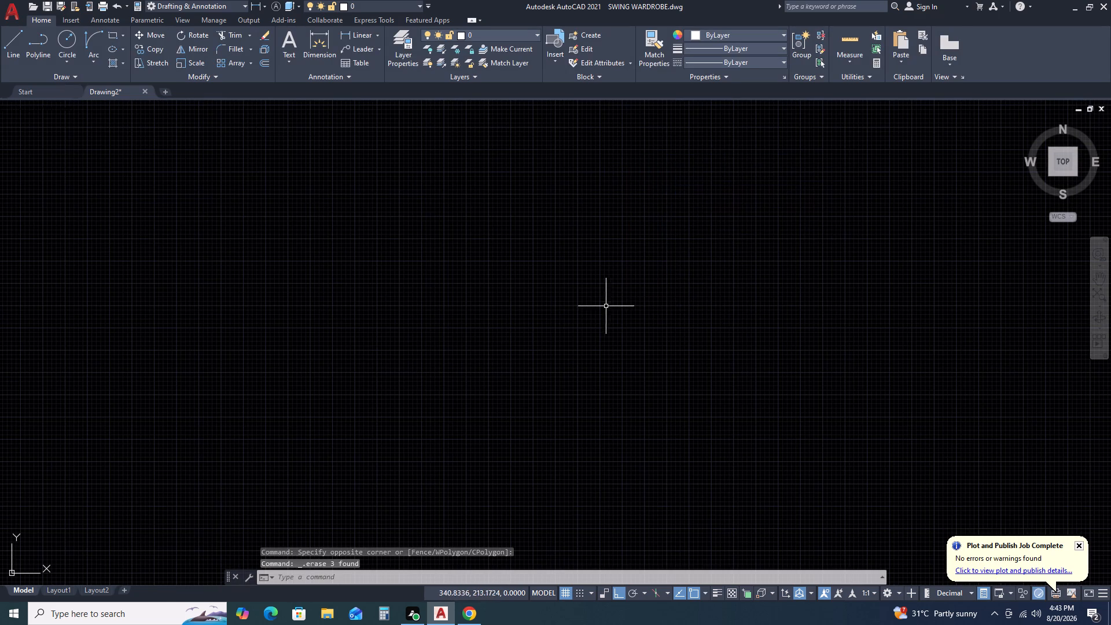
# Review the Open and Save settings in the program options and apply them as they are.
pyautogui.write('OP')
pyautogui.press('t')
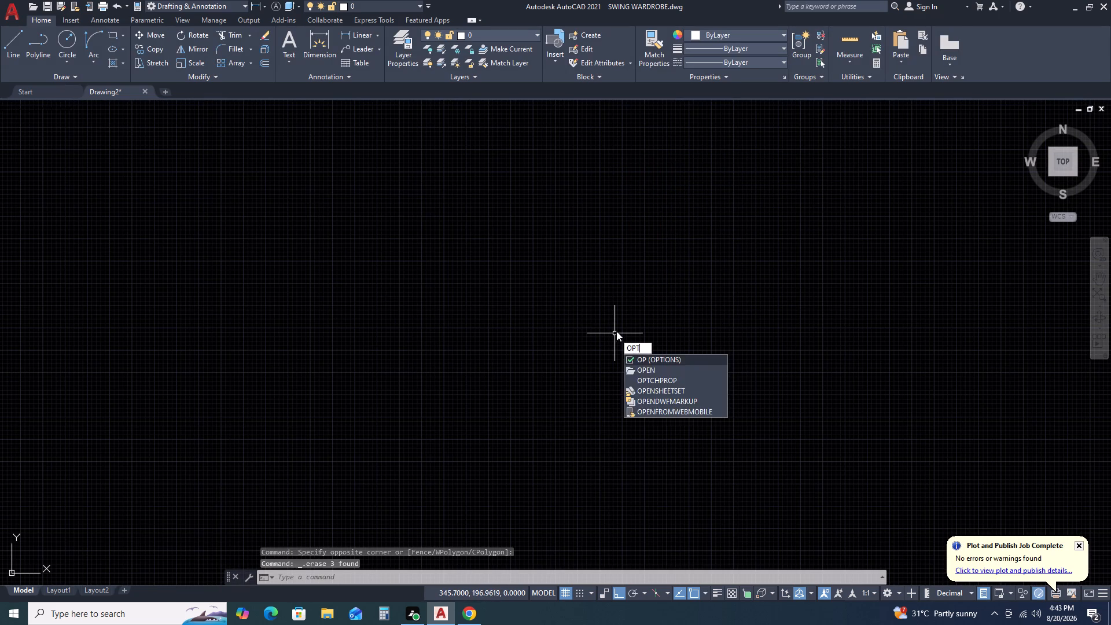
pyautogui.doubleClick(668, 359)
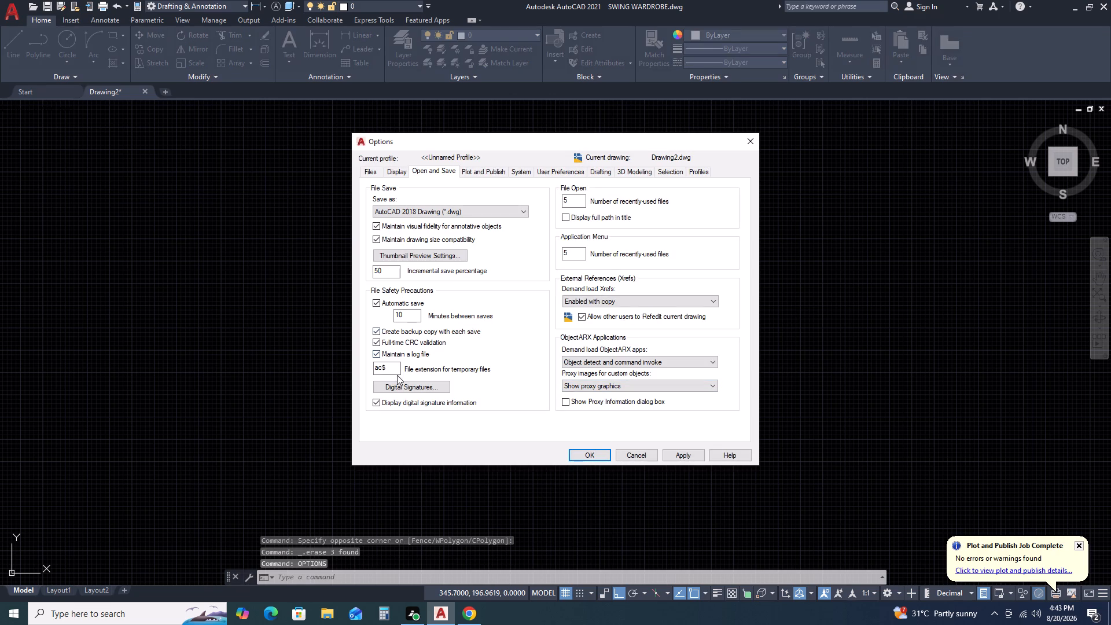
pyautogui.click(690, 453)
pyautogui.click(583, 452)
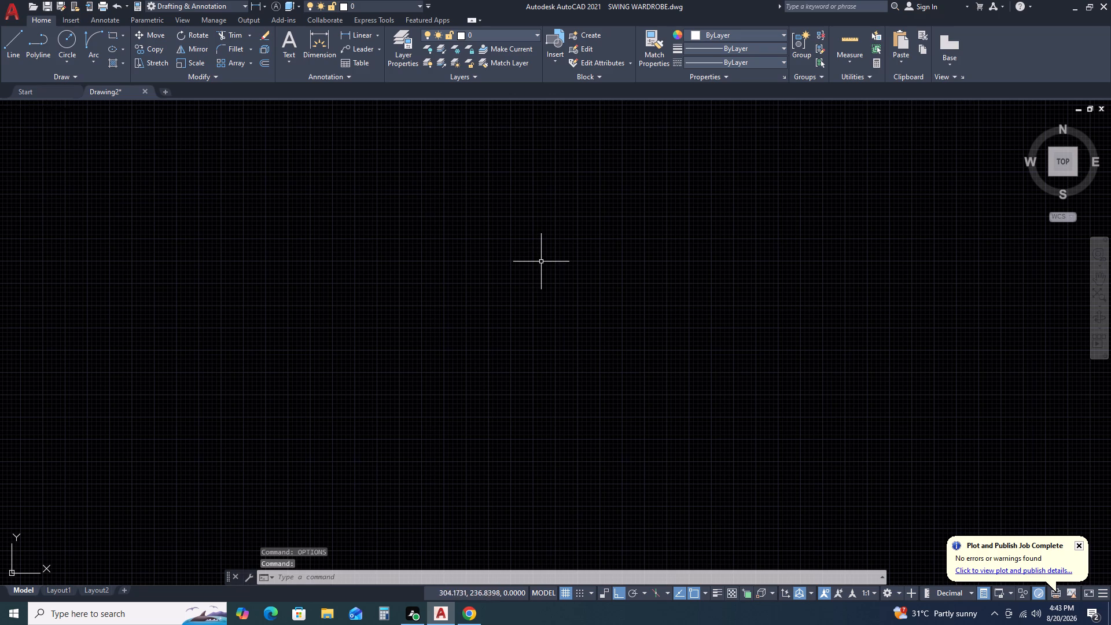
# Configure the drawing units to decimal length with precision 0 and an insertion scale in millimeters.
pyautogui.write('UN N')
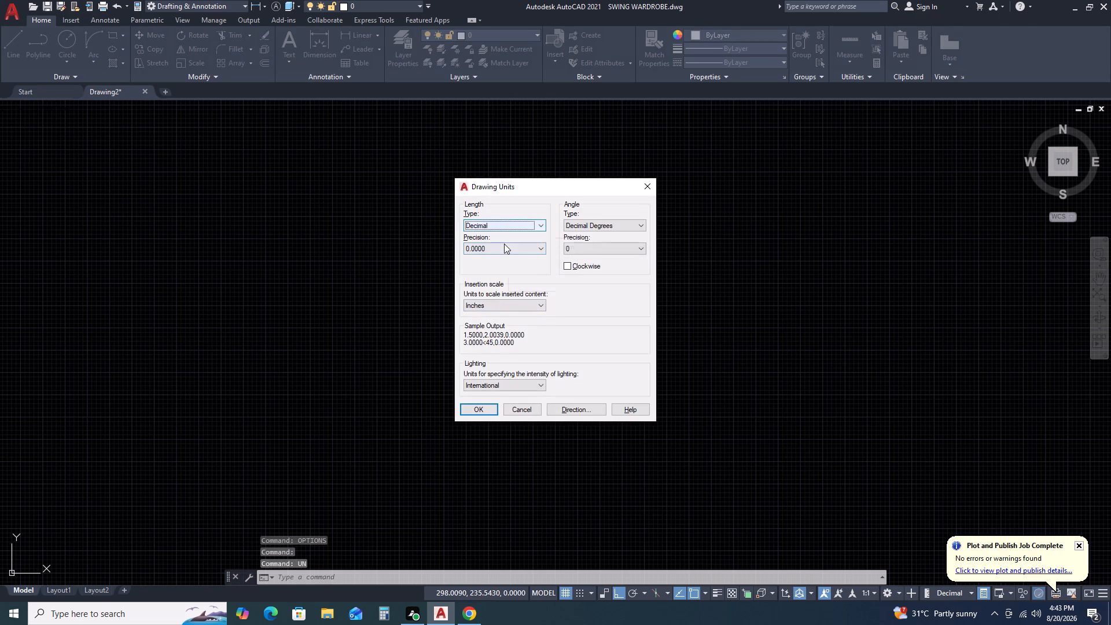
pyautogui.click(504, 245)
pyautogui.click(485, 260)
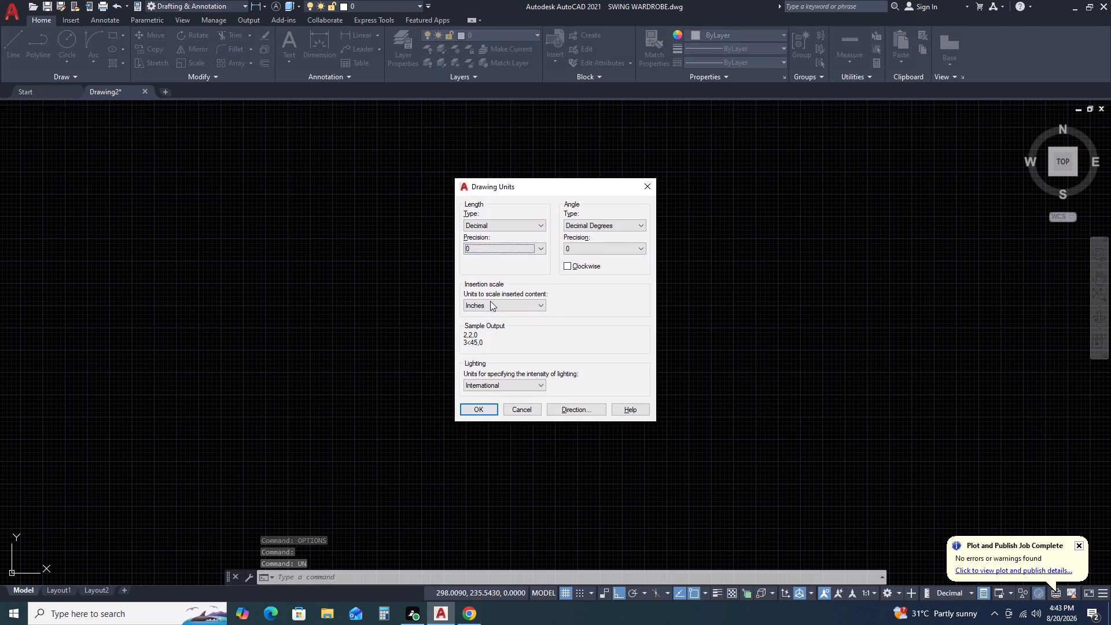
pyautogui.click(490, 302)
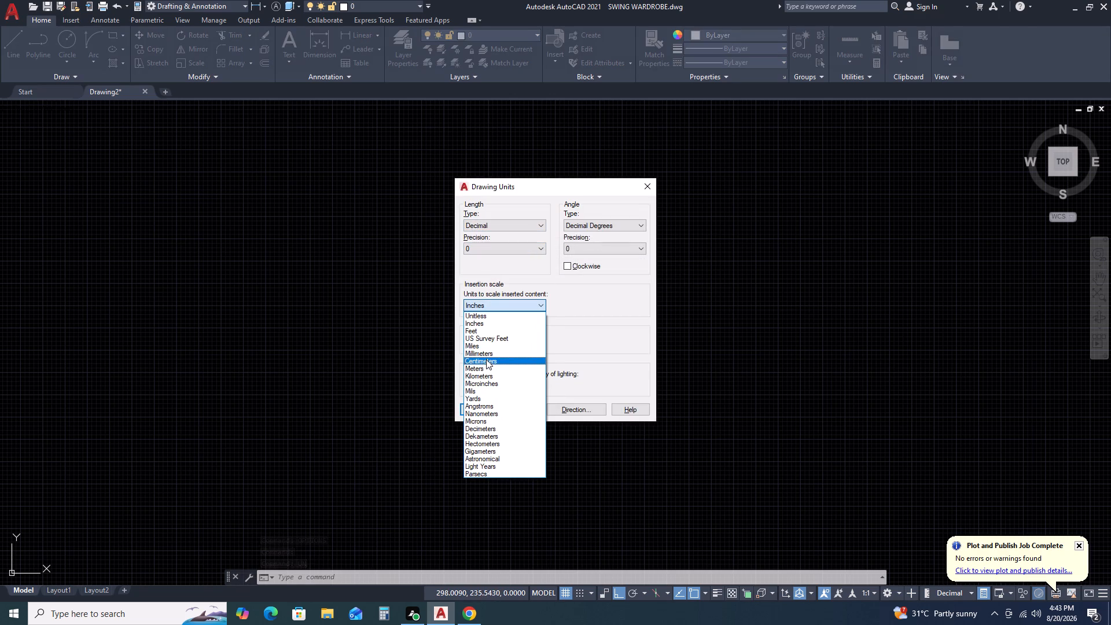
pyautogui.click(491, 354)
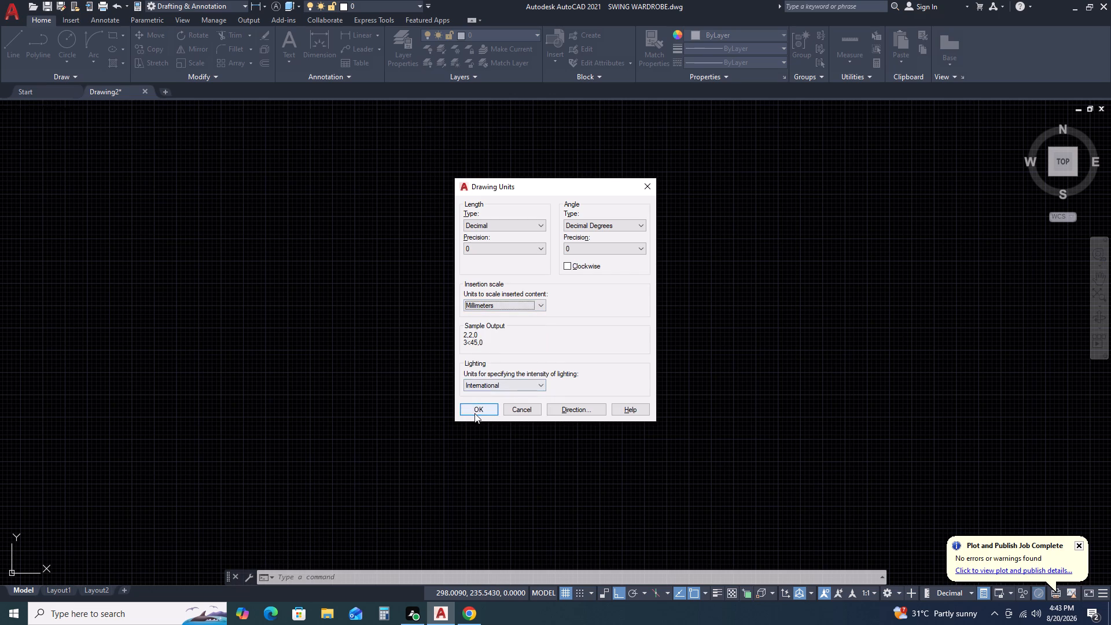
pyautogui.click(473, 413)
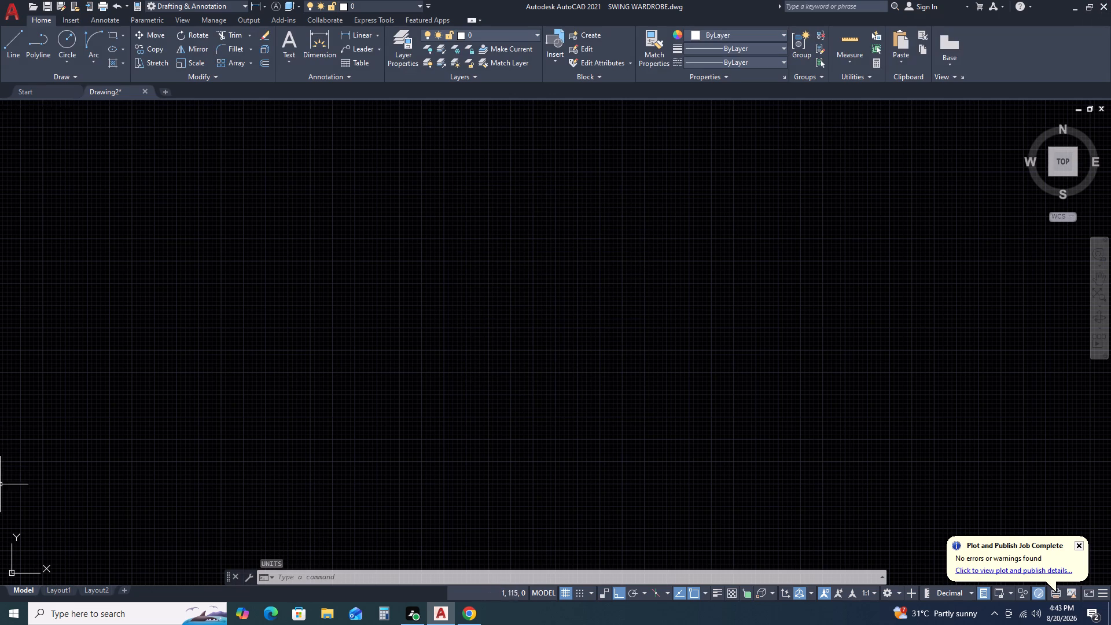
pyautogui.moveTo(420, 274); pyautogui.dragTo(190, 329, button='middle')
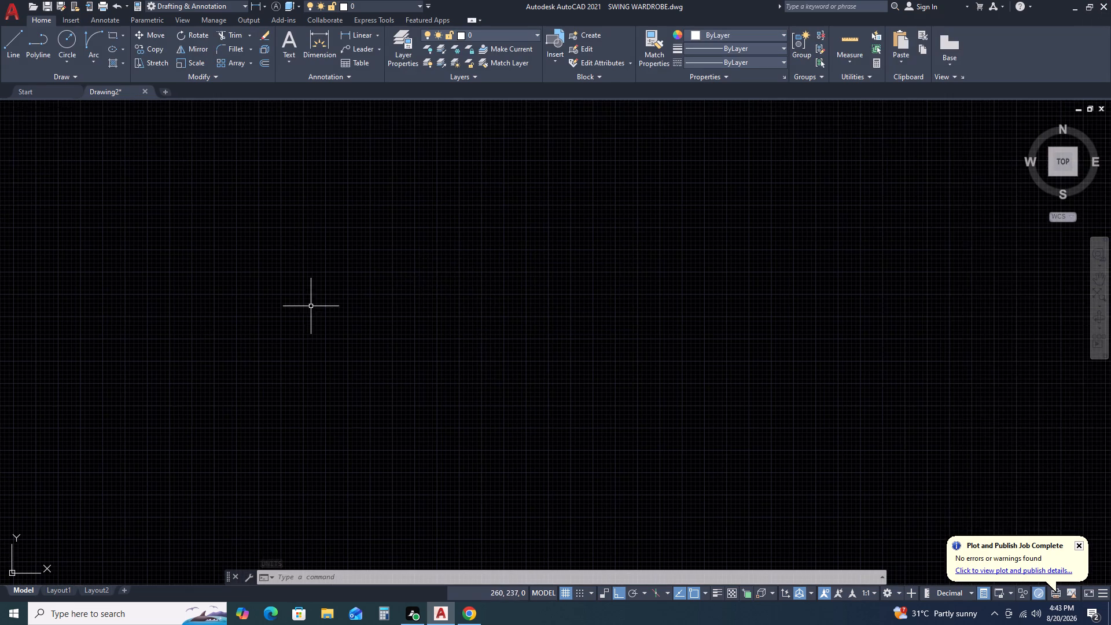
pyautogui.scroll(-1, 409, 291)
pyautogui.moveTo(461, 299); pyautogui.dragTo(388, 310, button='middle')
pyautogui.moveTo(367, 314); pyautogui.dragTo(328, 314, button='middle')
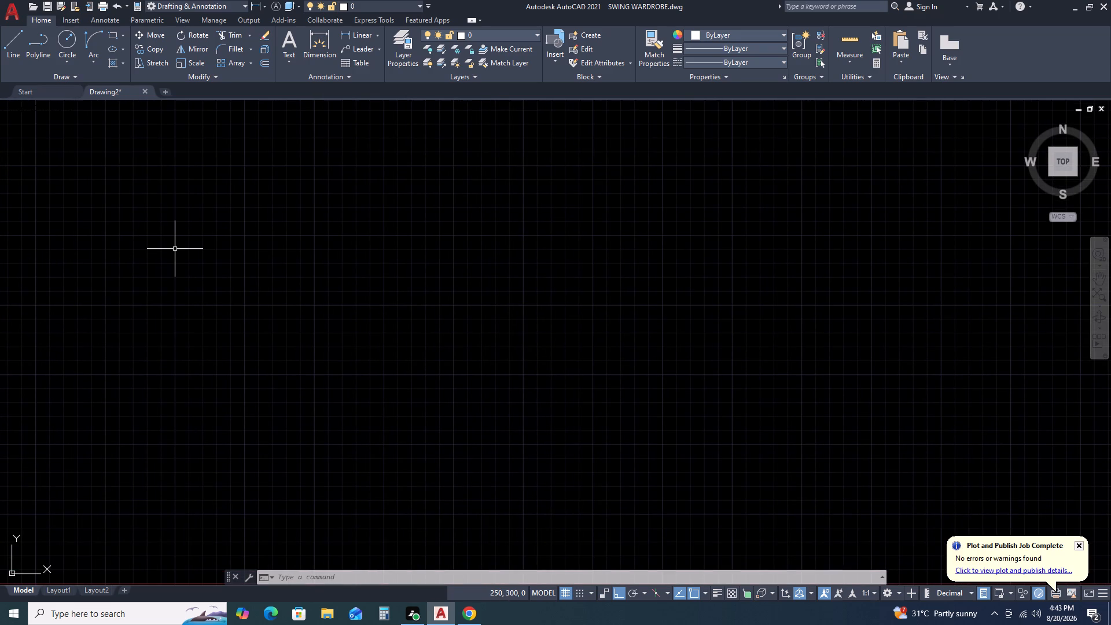
# Draw a circle with a radius of 8.5 in an empty area of the drawing.
pyautogui.scroll(-2, 345, 282)
pyautogui.scroll(-1, 479, 286)
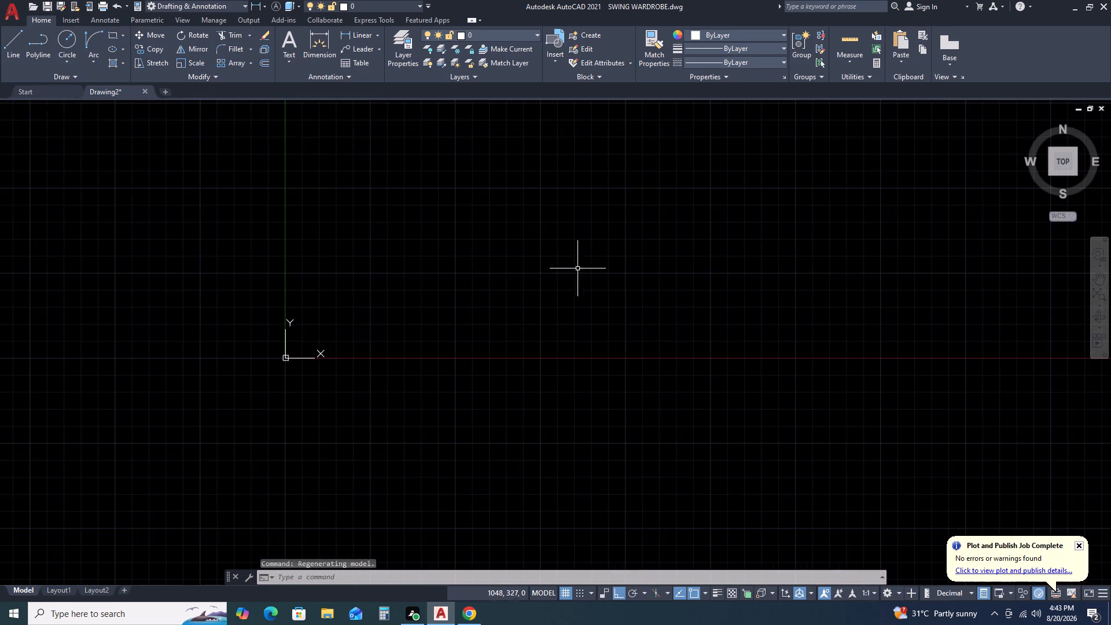
pyautogui.moveTo(573, 267); pyautogui.dragTo(154, 398, button='middle')
pyautogui.scroll(1, 247, 367)
pyautogui.scroll(3, 336, 352)
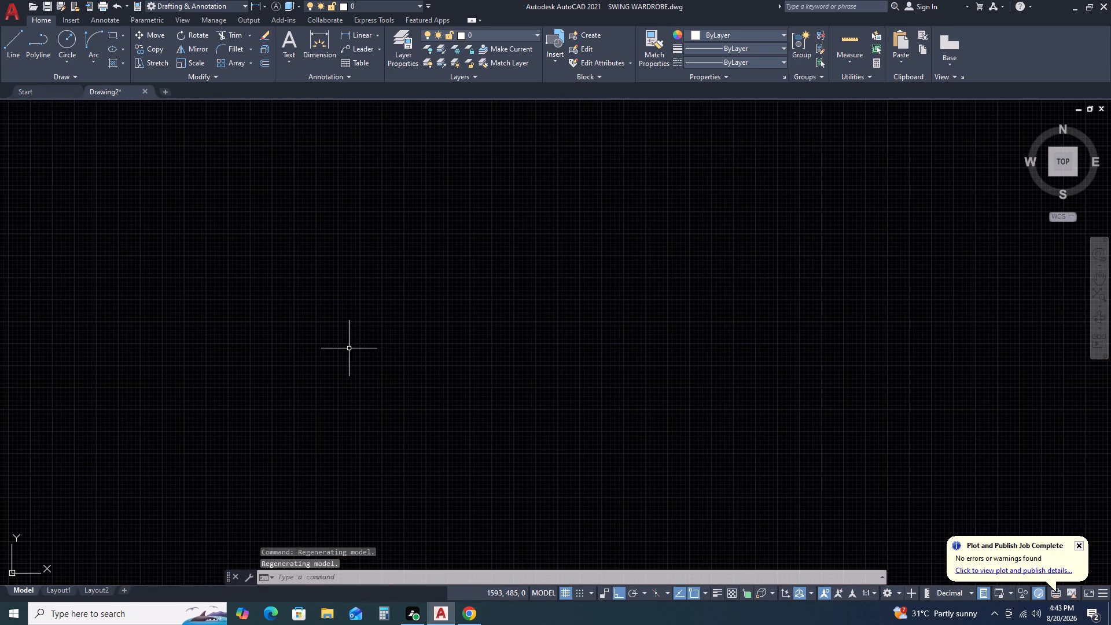
pyautogui.write('C')
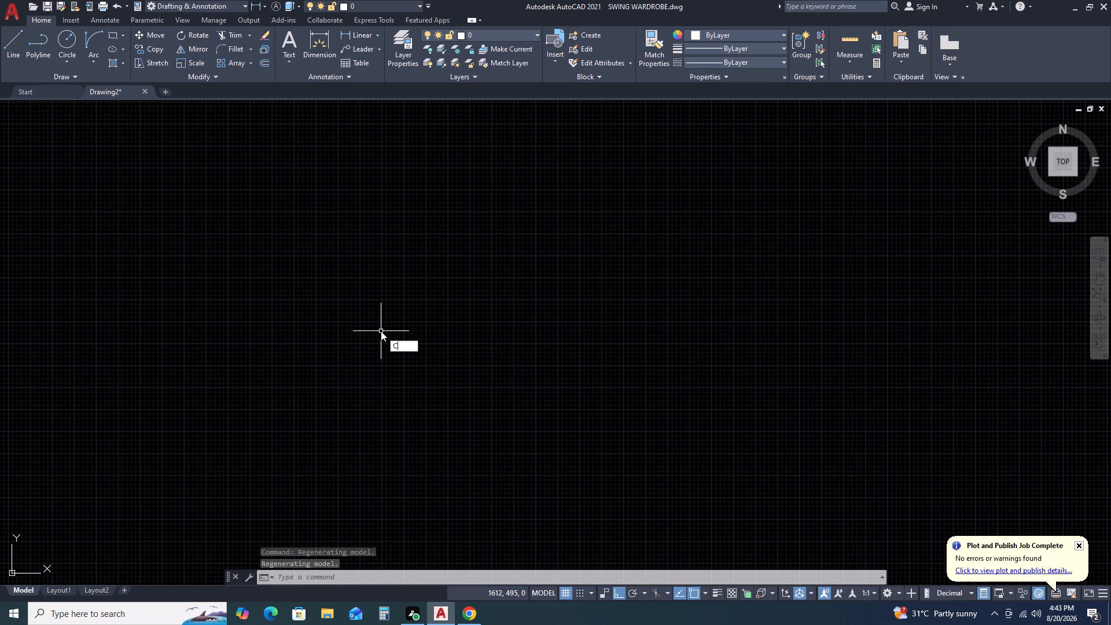
pyautogui.press('space')
pyautogui.doubleClick(381, 210)
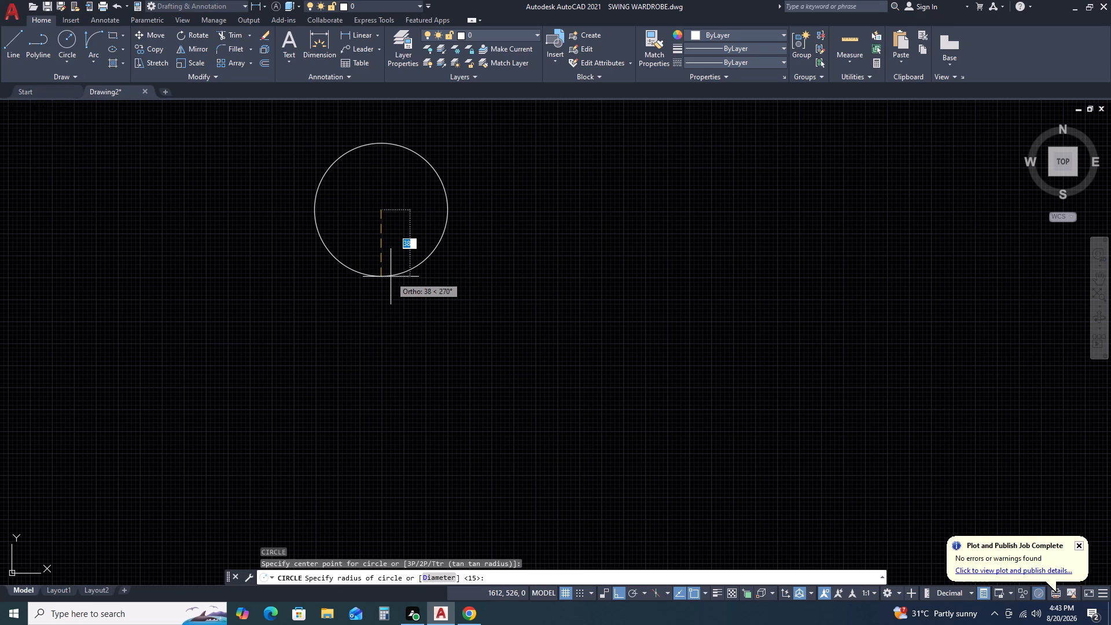
pyautogui.press('8')
pyautogui.press('.')
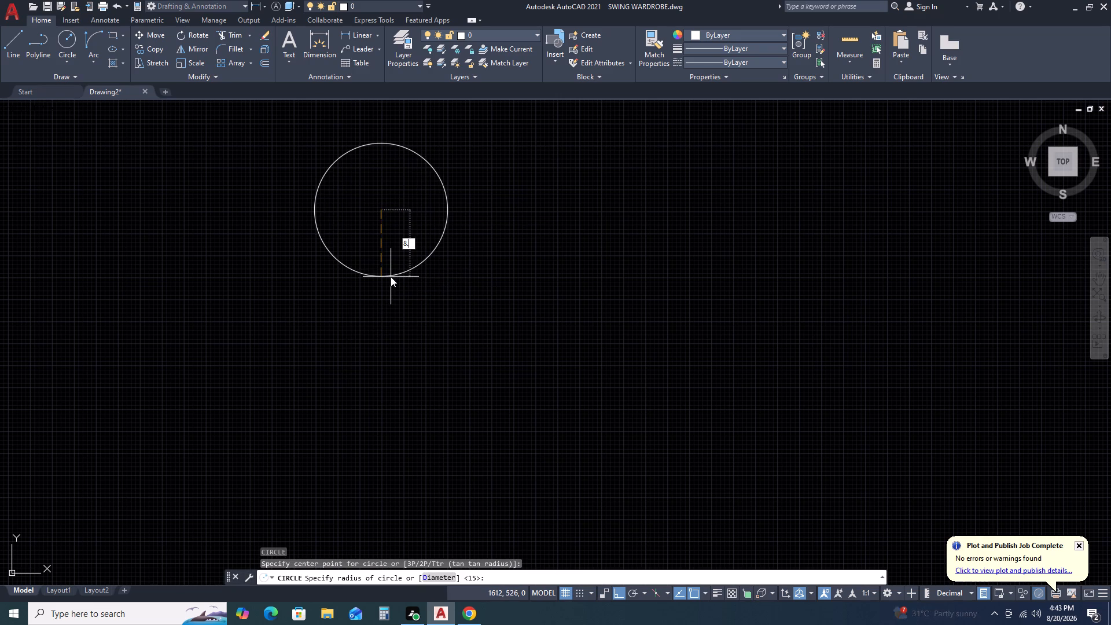
pyautogui.press('5')
pyautogui.press('Return')
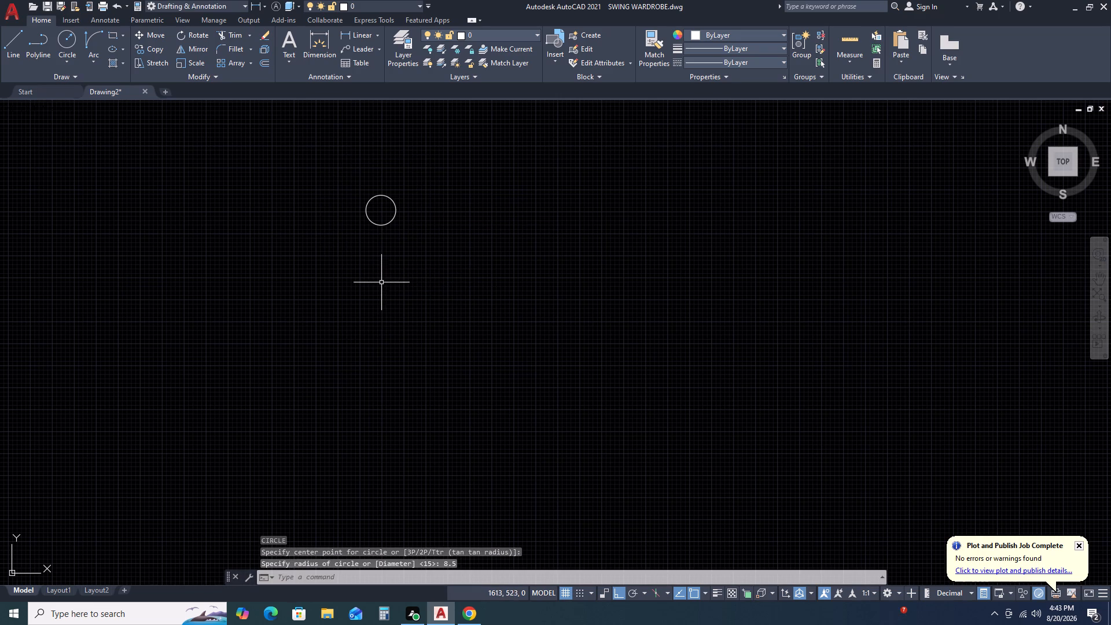
# Draw a concentric circle with a radius of 15 around the first circle.
pyautogui.press('space')
pyautogui.click(377, 211)
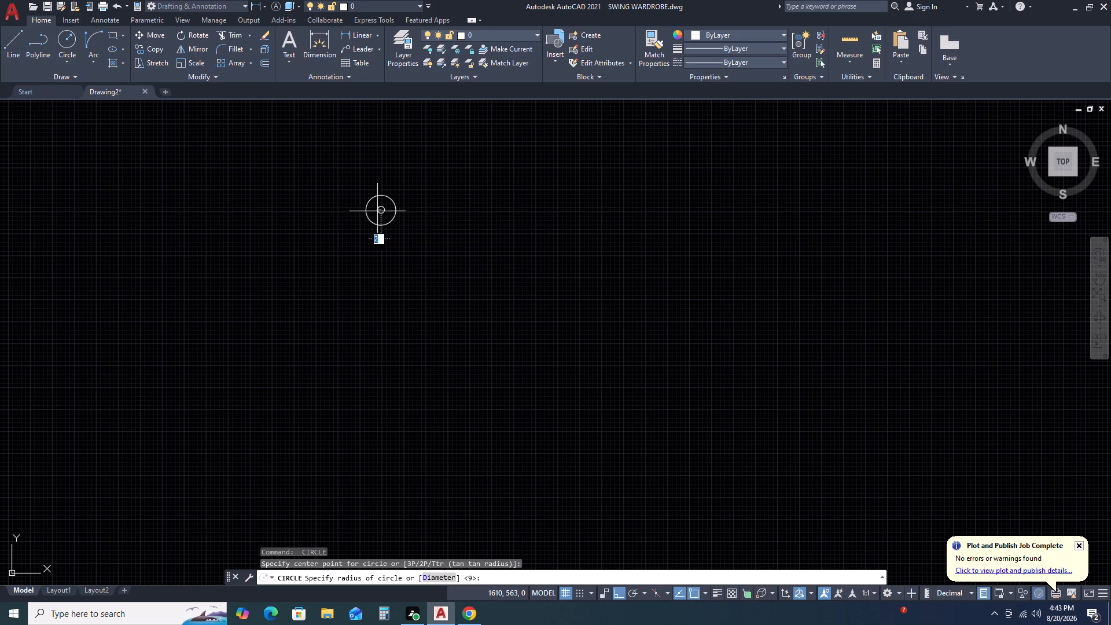
pyautogui.write('15')
pyautogui.press('Return')
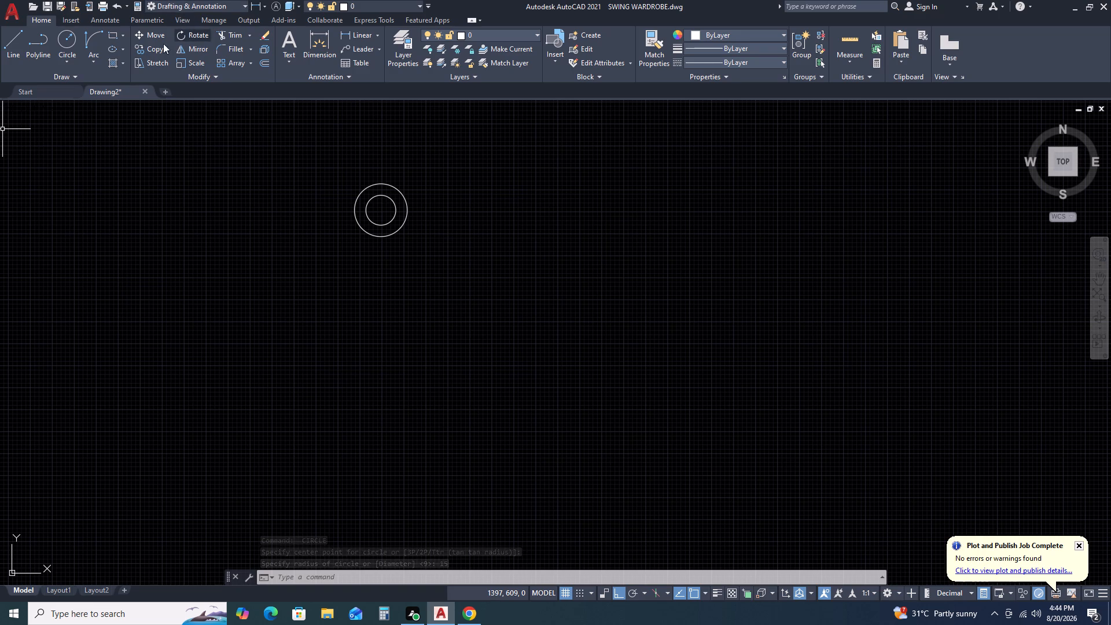
# Place a vertical linear dimension spanning 65 straight down from the circles' common center, with its dimension line through that center.
pyautogui.click(363, 39)
pyautogui.click(383, 210)
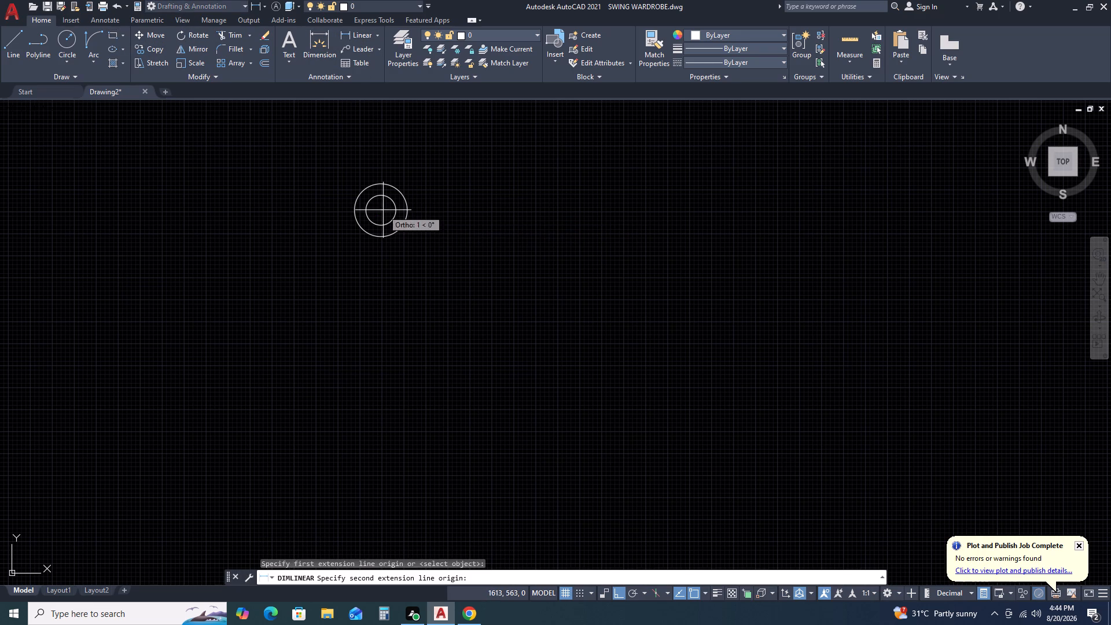
pyautogui.write('65')
pyautogui.press('Return')
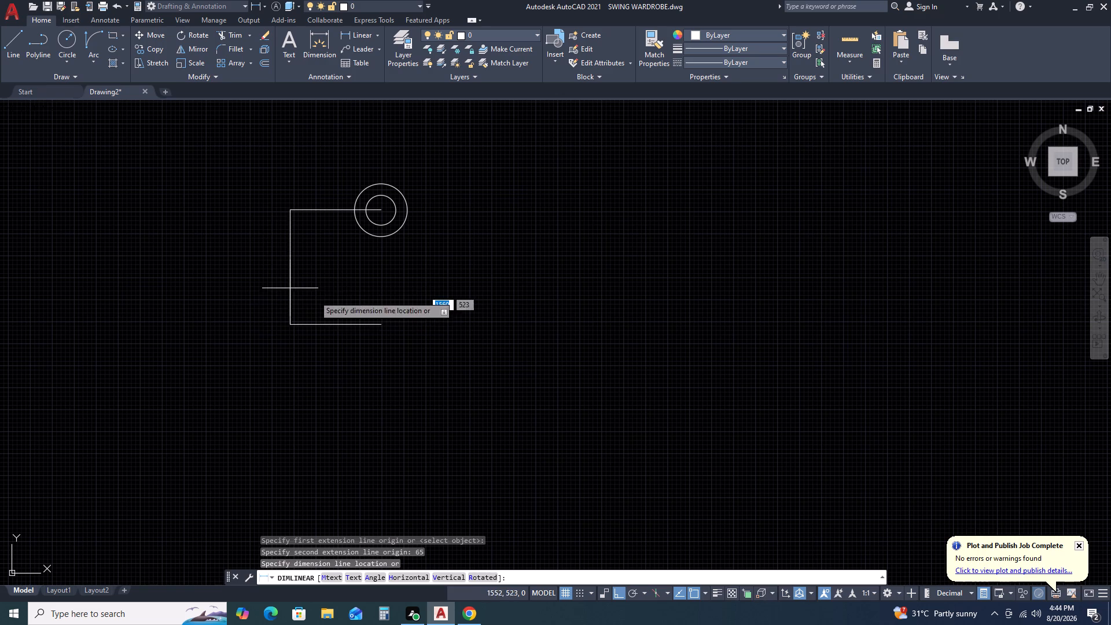
pyautogui.click(381, 266)
# Set the Standard dimension style's arrow size to 20.
pyautogui.scroll(8, 385, 262)
pyautogui.scroll(-6, 481, 252)
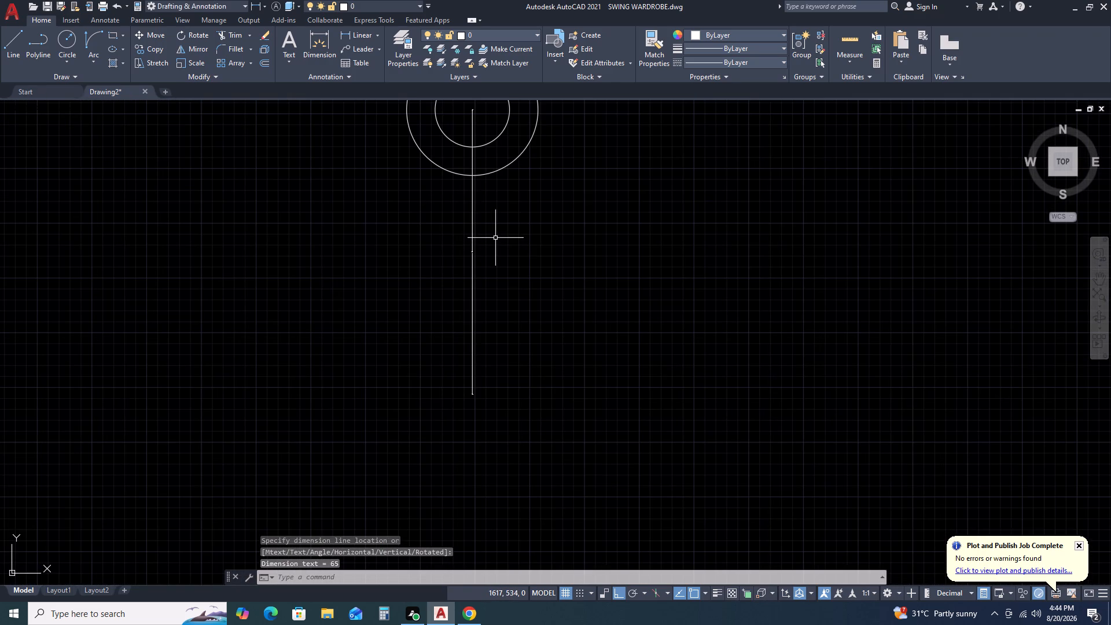
pyautogui.write('D')
pyautogui.press('space')
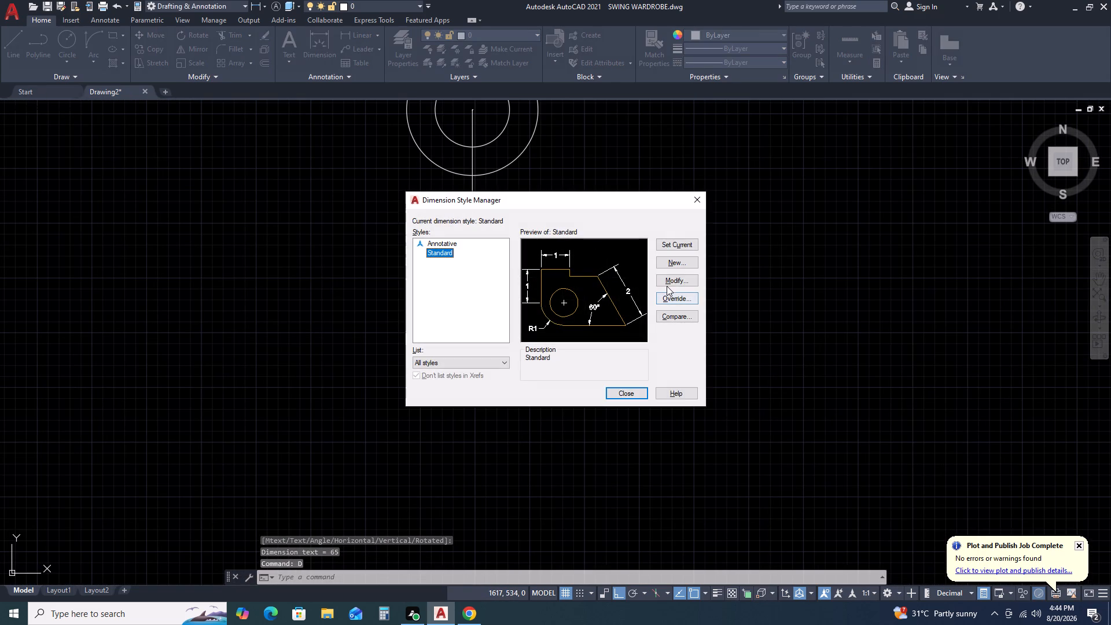
pyautogui.click(668, 284)
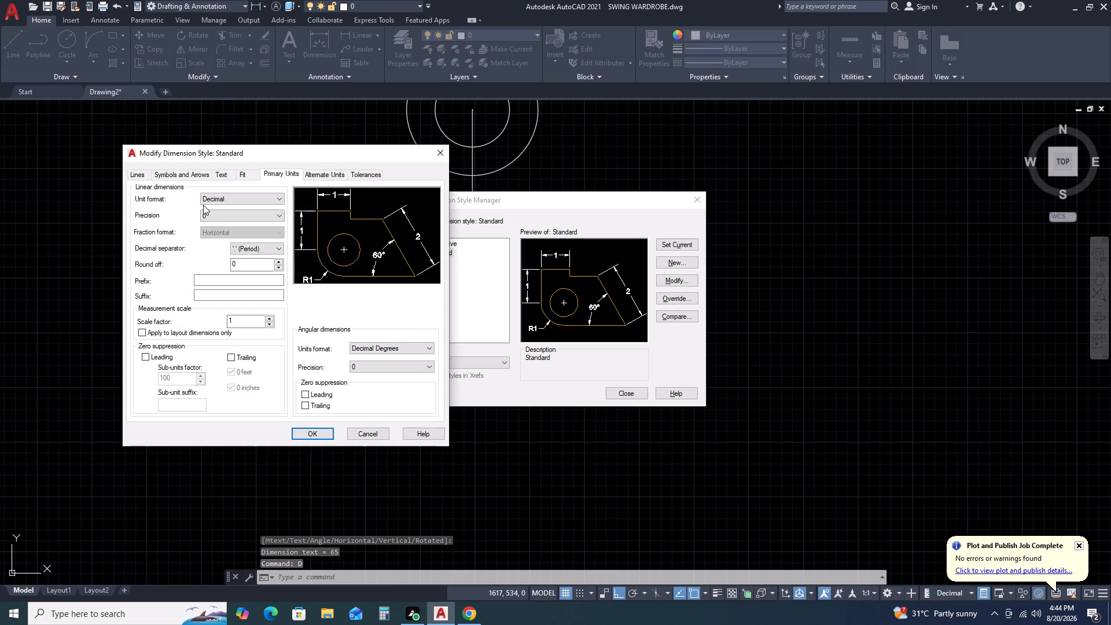
pyautogui.click(291, 178)
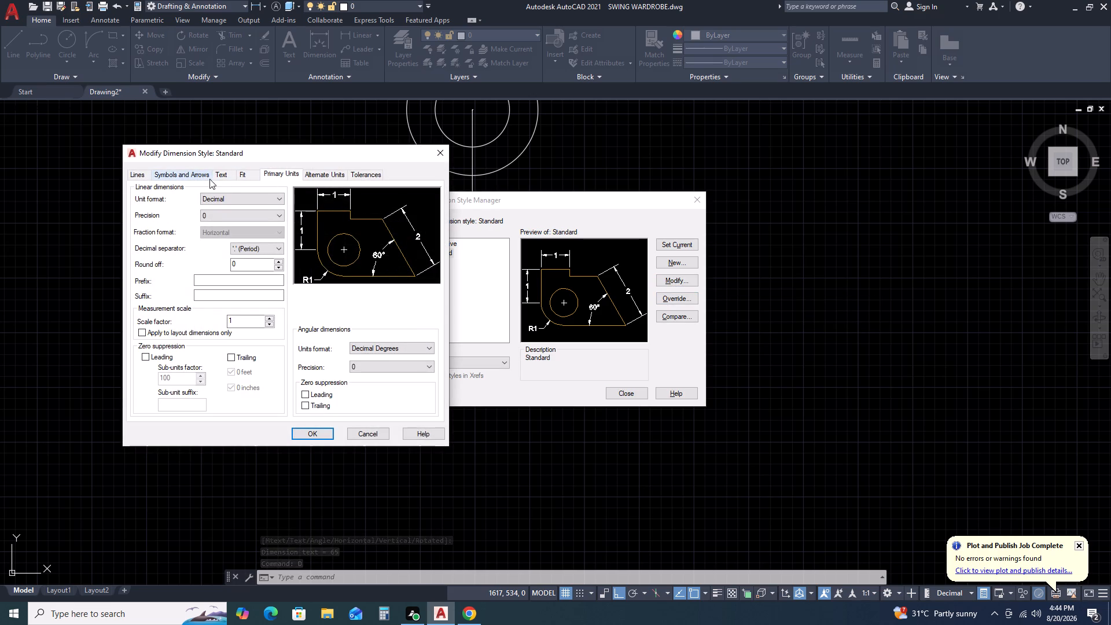
pyautogui.click(191, 178)
pyautogui.click(162, 293)
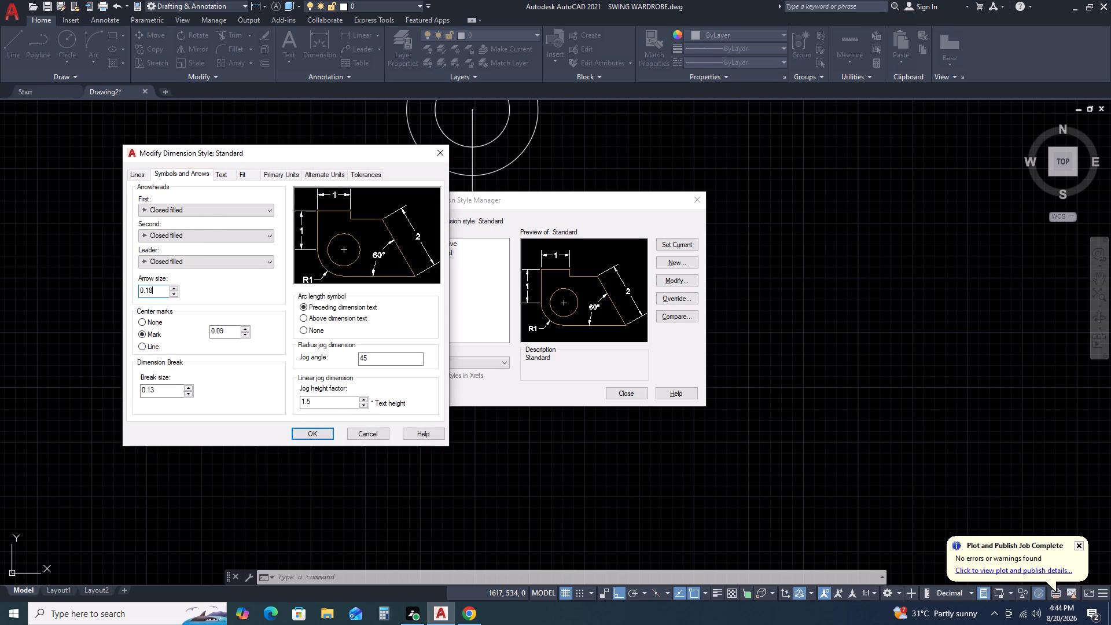
pyautogui.press('BackSpace')
pyautogui.press('BackSpace')
pyautogui.press('BackSpace')
pyautogui.press('BackSpace')
pyautogui.press('BackSpace')
pyautogui.press('BackSpace')
pyautogui.press('BackSpace')
pyautogui.press('BackSpace')
pyautogui.press('BackSpace')
pyautogui.press('BackSpace')
pyautogui.write('20')
pyautogui.press('Return')
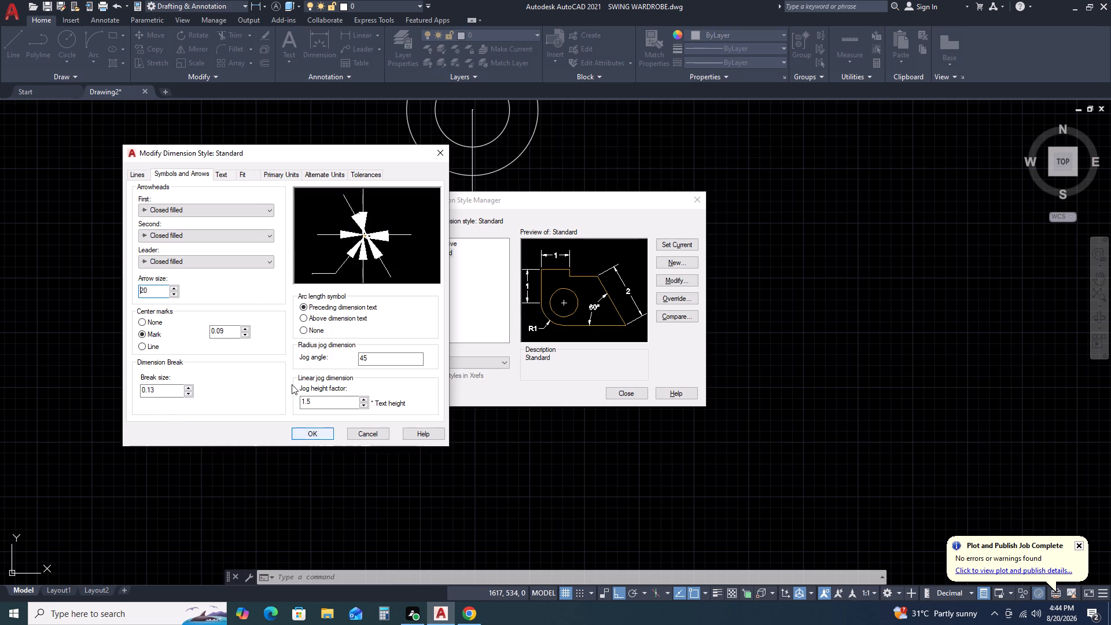
# Set the Standard dimension style's text height to 20, apply the style changes and make the style current.
pyautogui.click(222, 173)
pyautogui.click(264, 257)
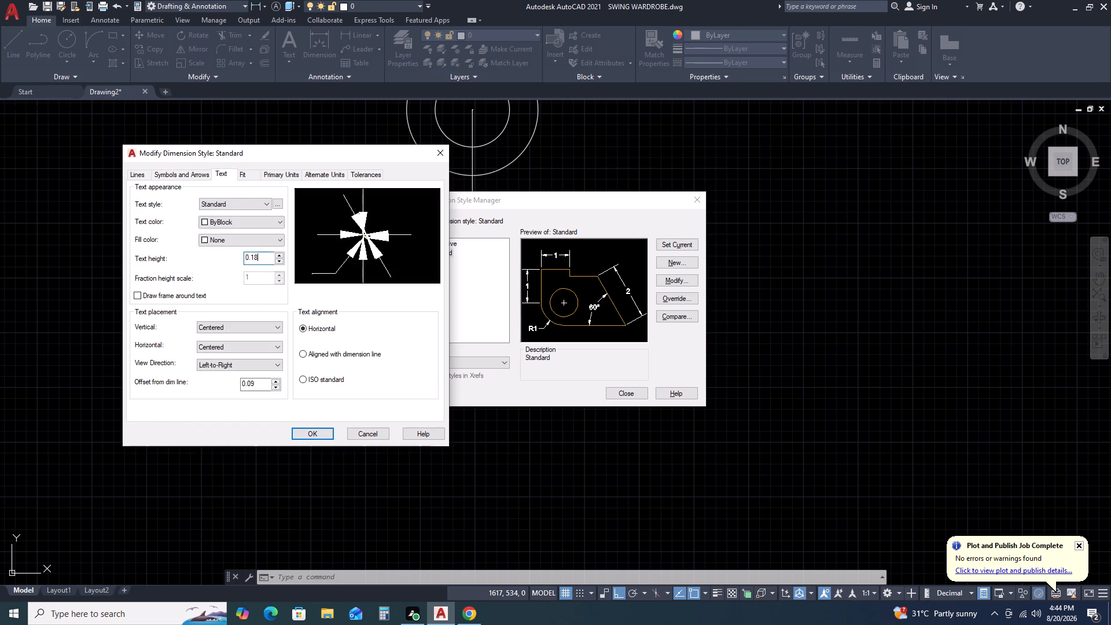
pyautogui.press('BackSpace')
pyautogui.press('BackSpace')
pyautogui.press('BackSpace')
pyautogui.press('BackSpace')
pyautogui.press('BackSpace')
pyautogui.press('BackSpace')
pyautogui.press('BackSpace')
pyautogui.press('BackSpace')
pyautogui.press('BackSpace')
pyautogui.press('BackSpace')
pyautogui.write('20')
pyautogui.press('Return')
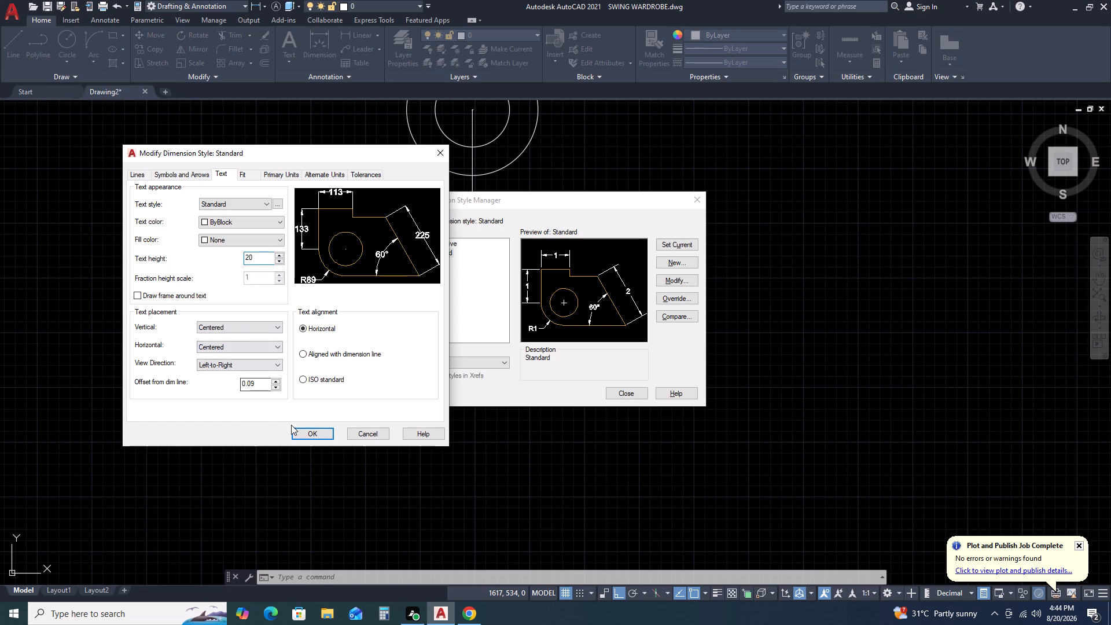
pyautogui.click(312, 433)
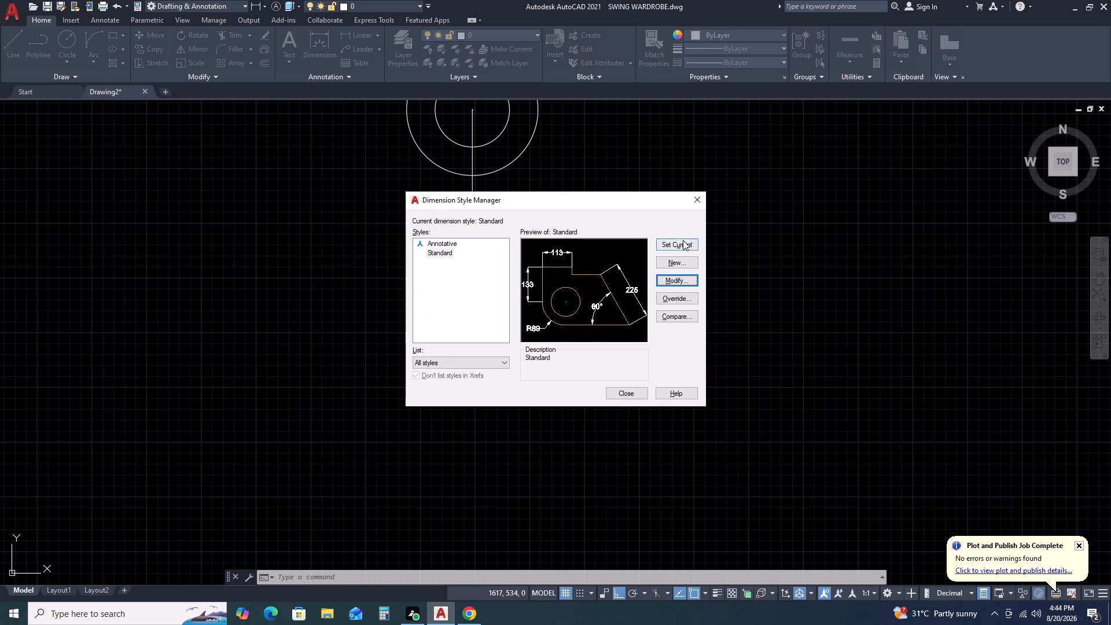
pyautogui.click(683, 240)
pyautogui.click(698, 199)
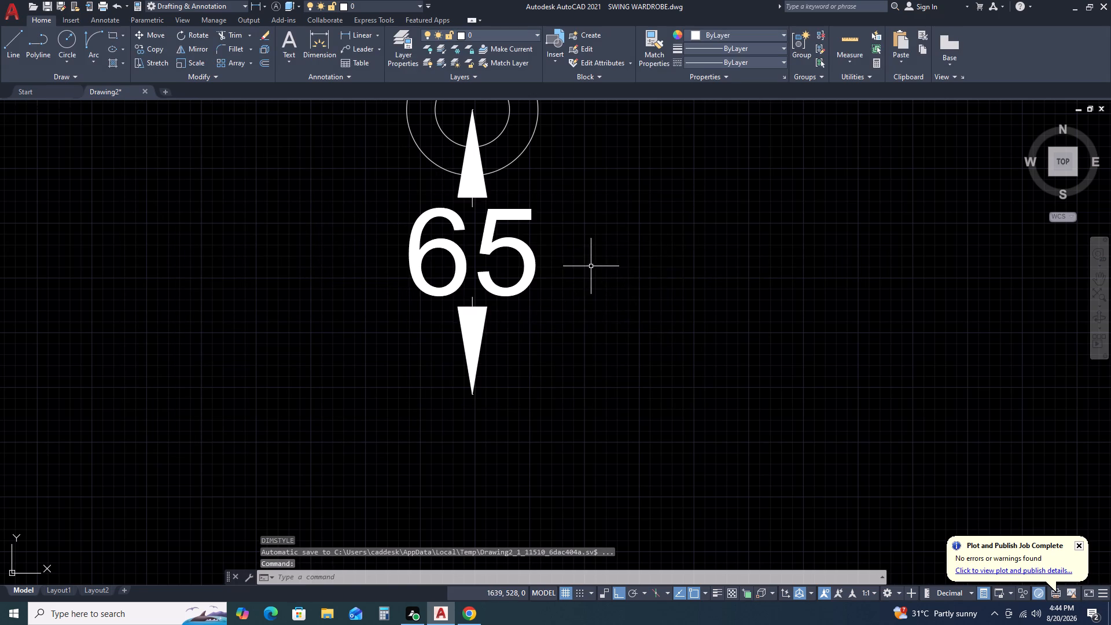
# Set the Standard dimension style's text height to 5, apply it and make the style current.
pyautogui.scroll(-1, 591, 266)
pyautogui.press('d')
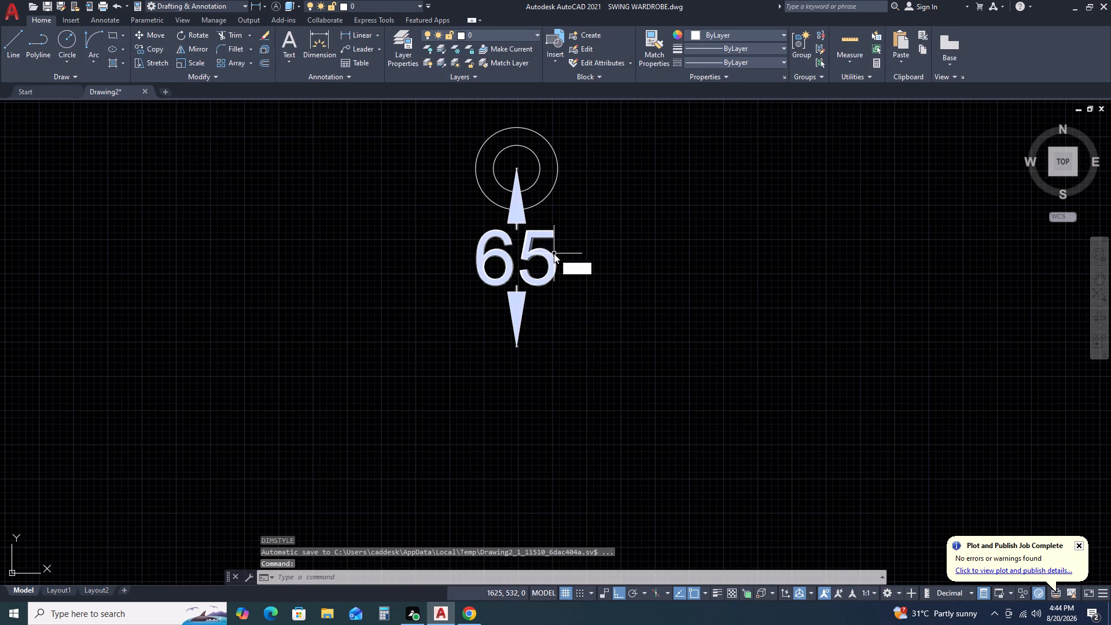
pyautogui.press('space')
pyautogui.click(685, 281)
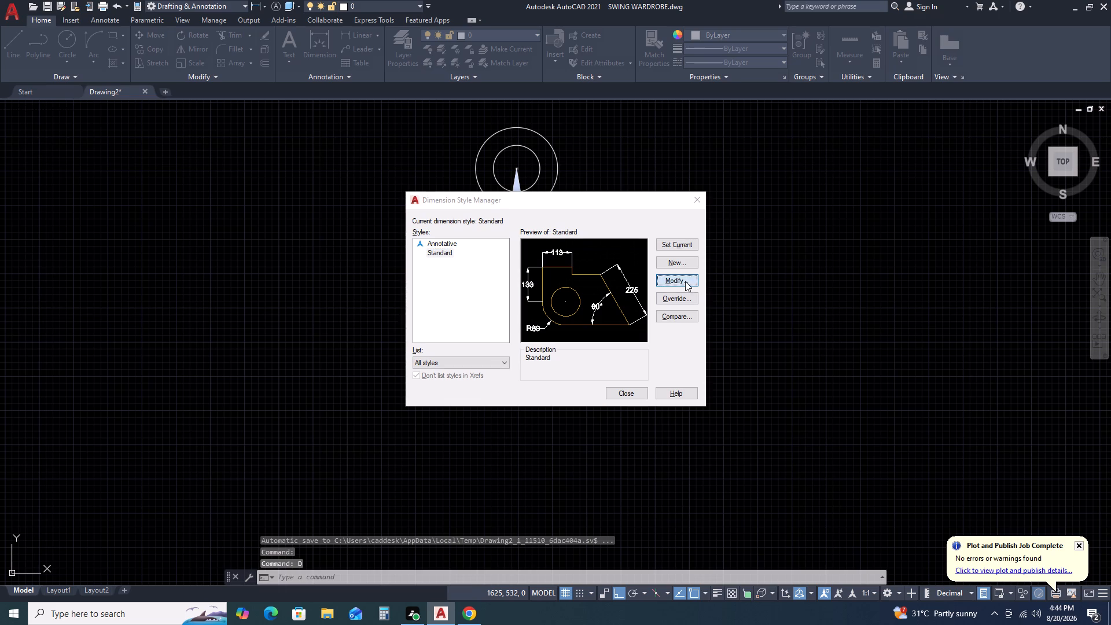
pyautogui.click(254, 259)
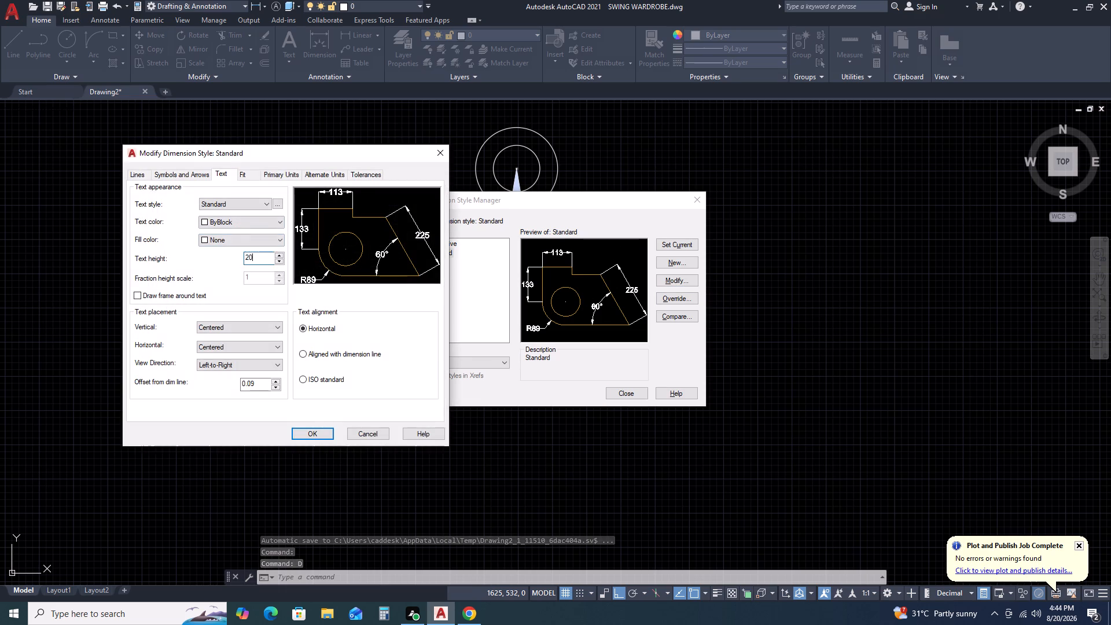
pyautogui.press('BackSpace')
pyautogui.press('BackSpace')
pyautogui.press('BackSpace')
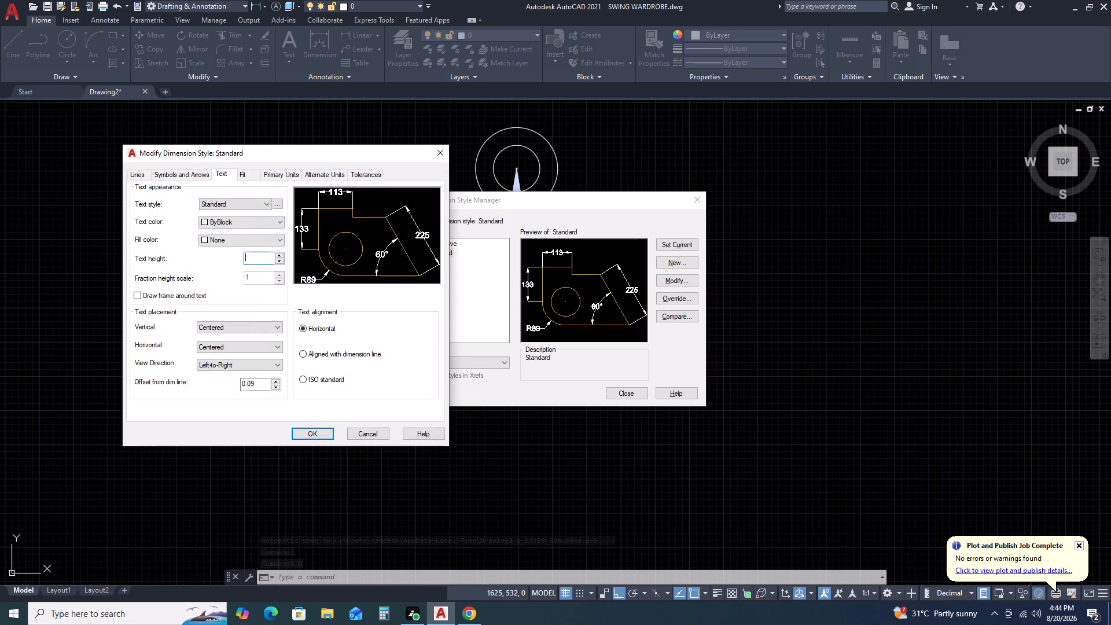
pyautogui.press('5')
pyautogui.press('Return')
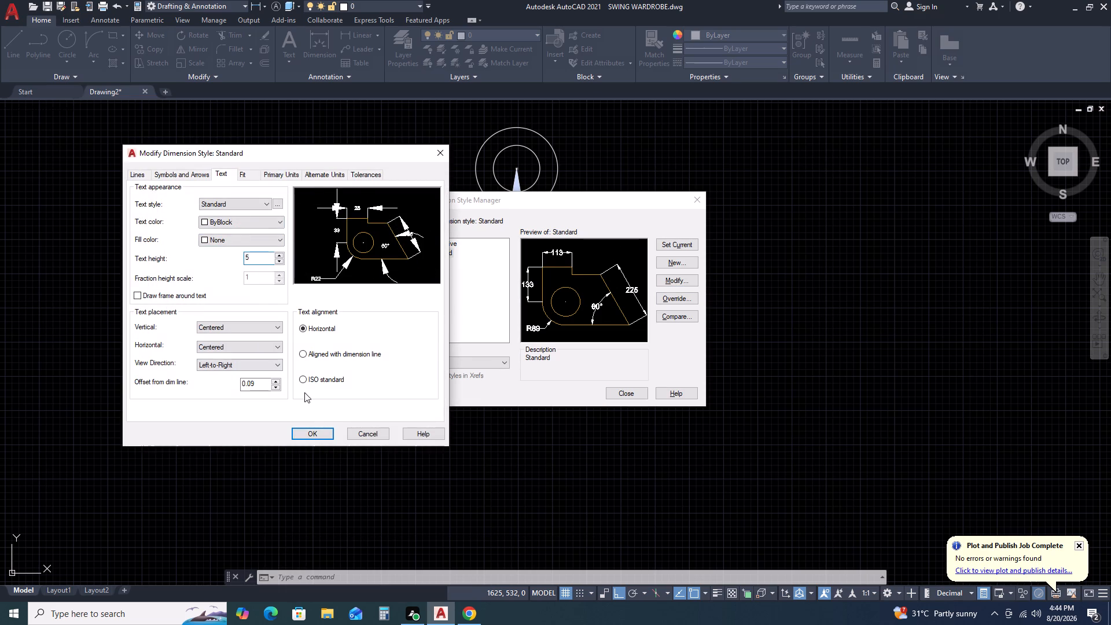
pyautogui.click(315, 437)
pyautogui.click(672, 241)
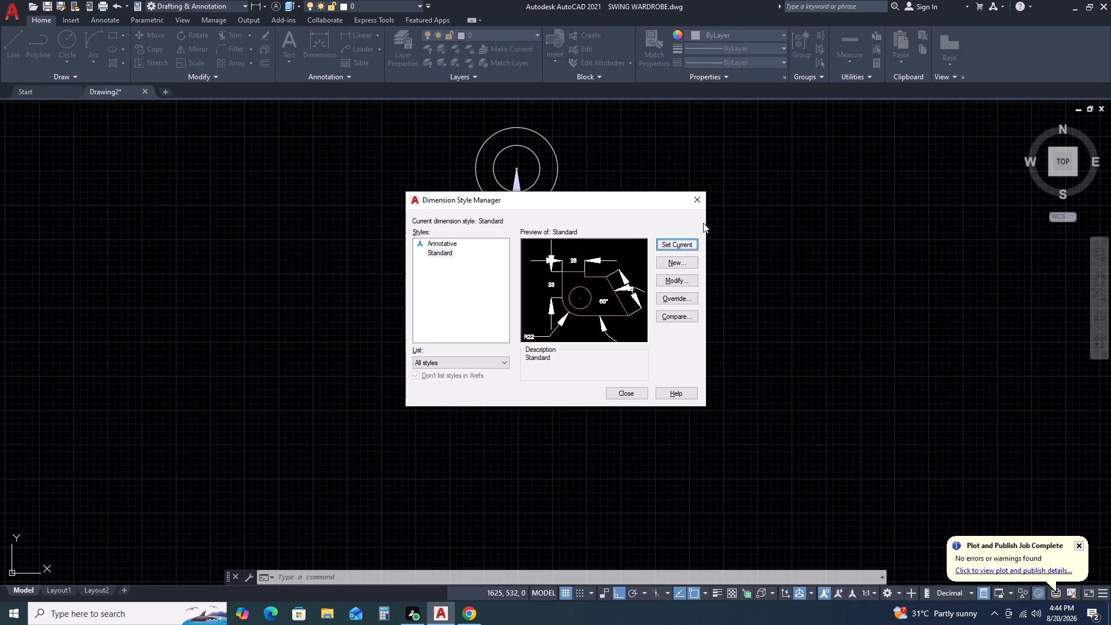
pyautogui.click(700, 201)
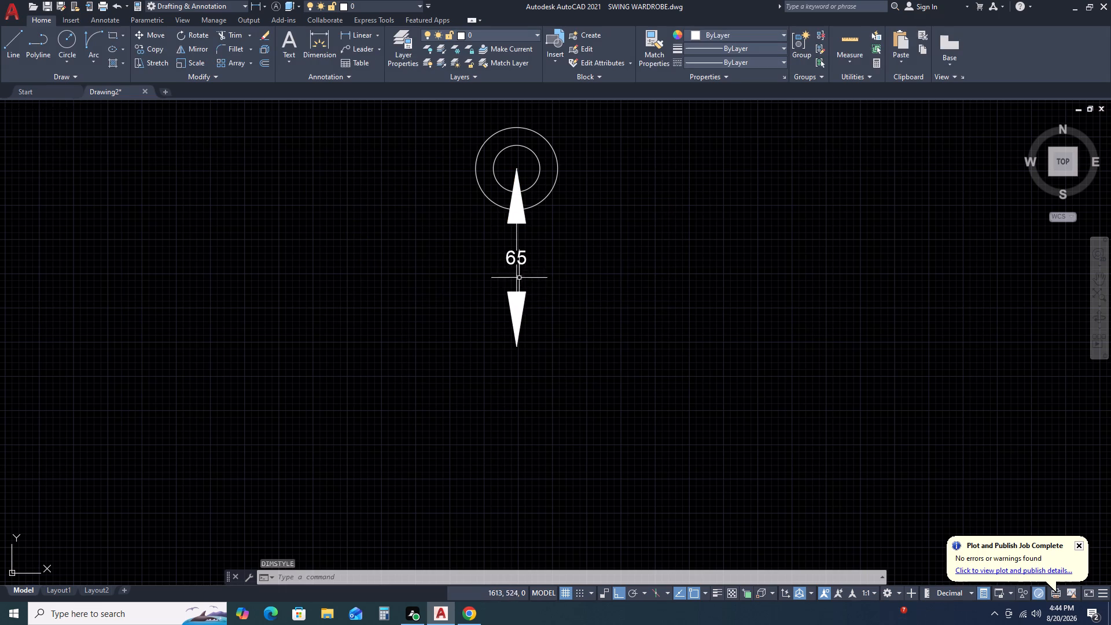
# Set the Standard dimension style's text height to 2.
pyautogui.press('d')
pyautogui.press('space')
pyautogui.click(670, 277)
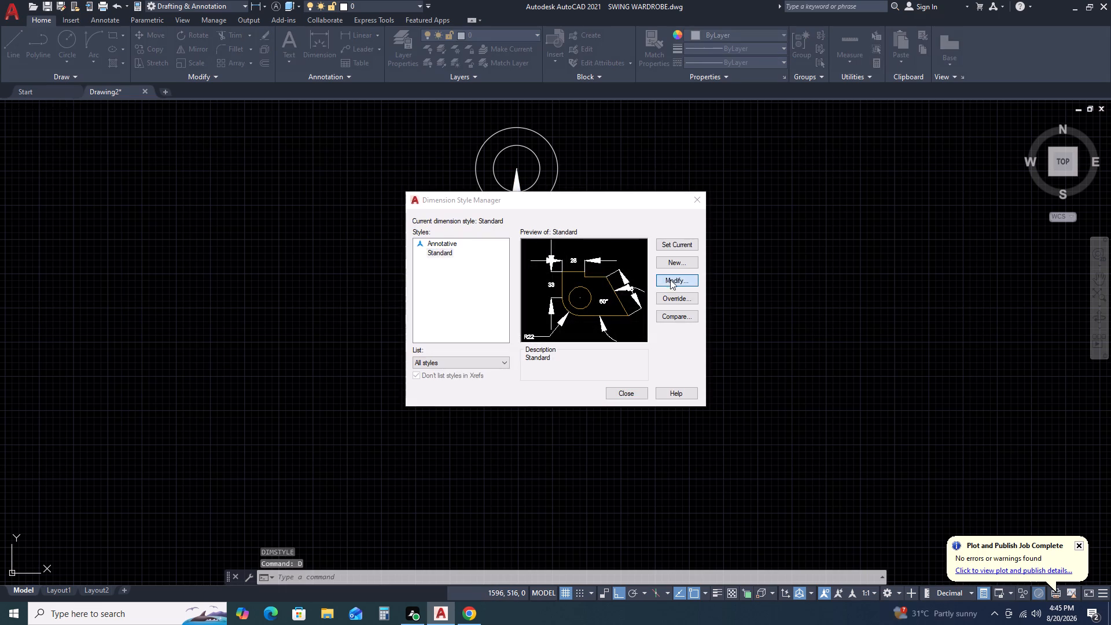
pyautogui.click(260, 256)
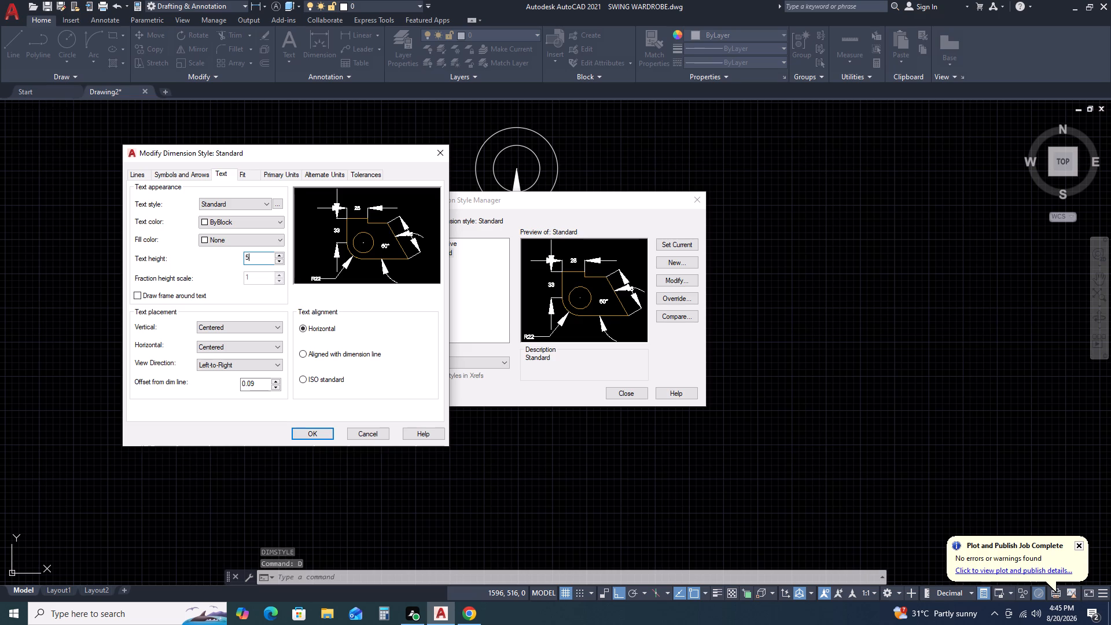
pyautogui.press('BackSpace')
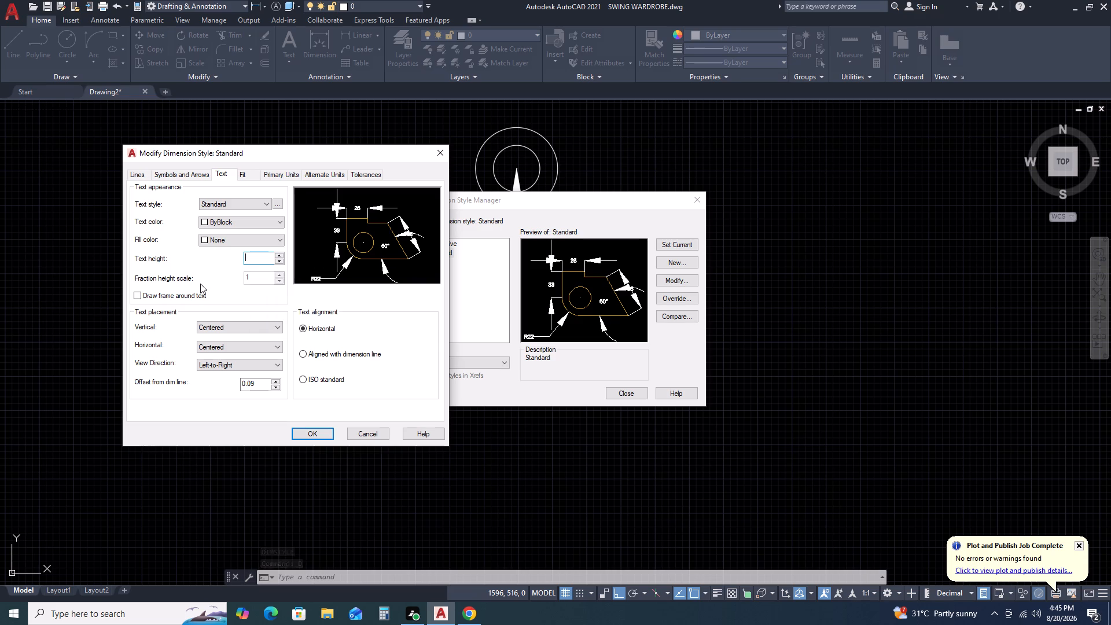
pyautogui.press('2')
pyautogui.press('Return')
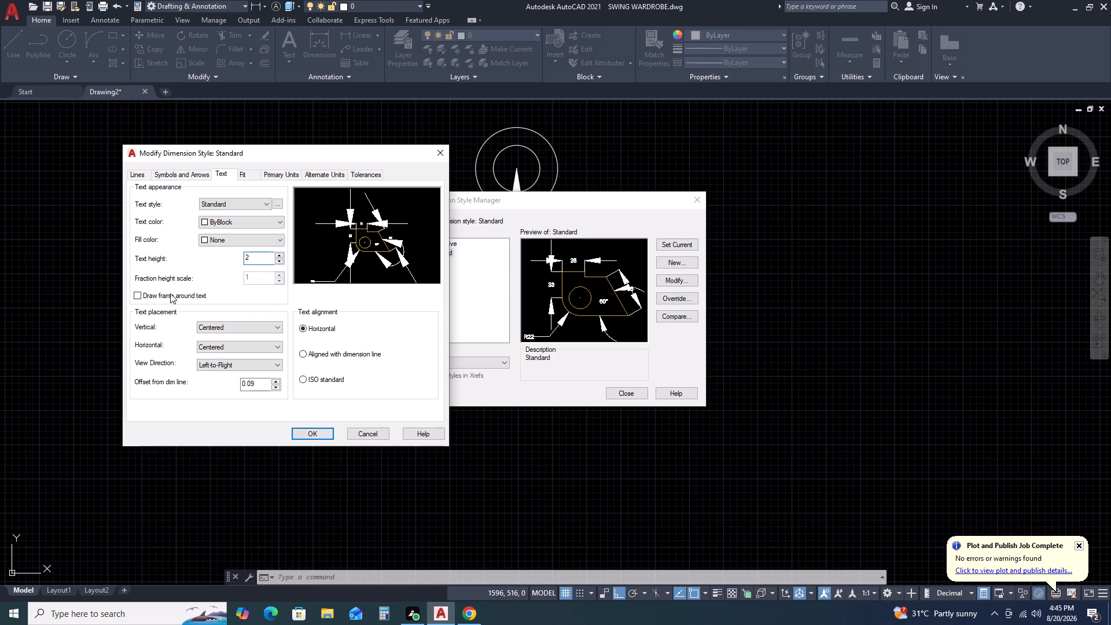
# Set the Standard dimension style's arrow size to 2, apply the changes, make the style current and close the manager.
pyautogui.click(192, 175)
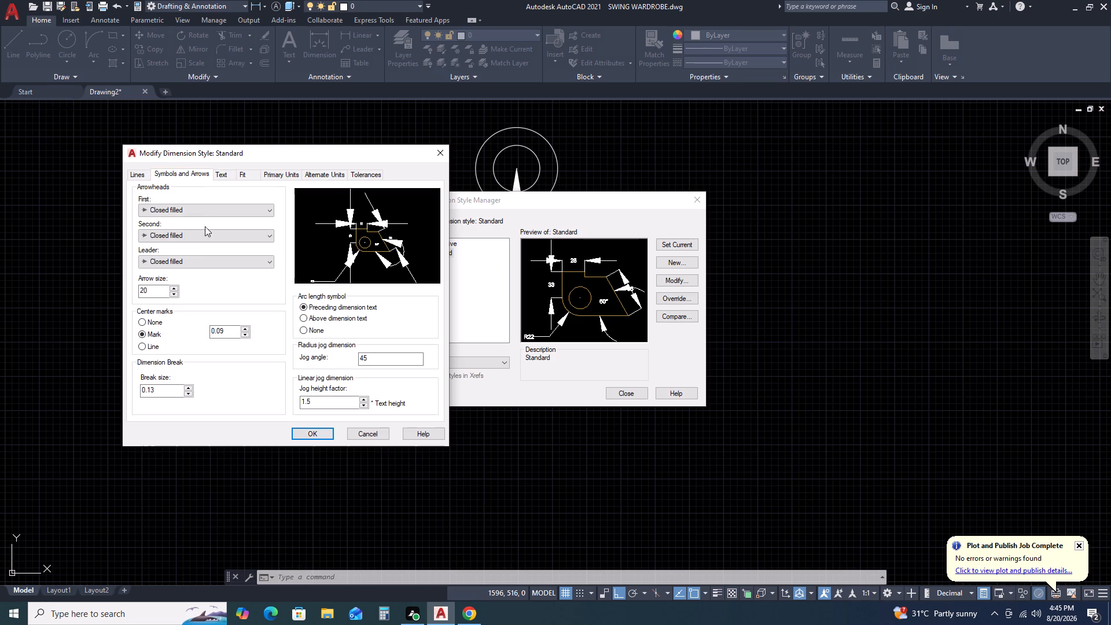
pyautogui.click(149, 286)
pyautogui.press('BackSpace')
pyautogui.press('BackSpace')
pyautogui.press('BackSpace')
pyautogui.press('2')
pyautogui.press('Return')
pyautogui.click(314, 434)
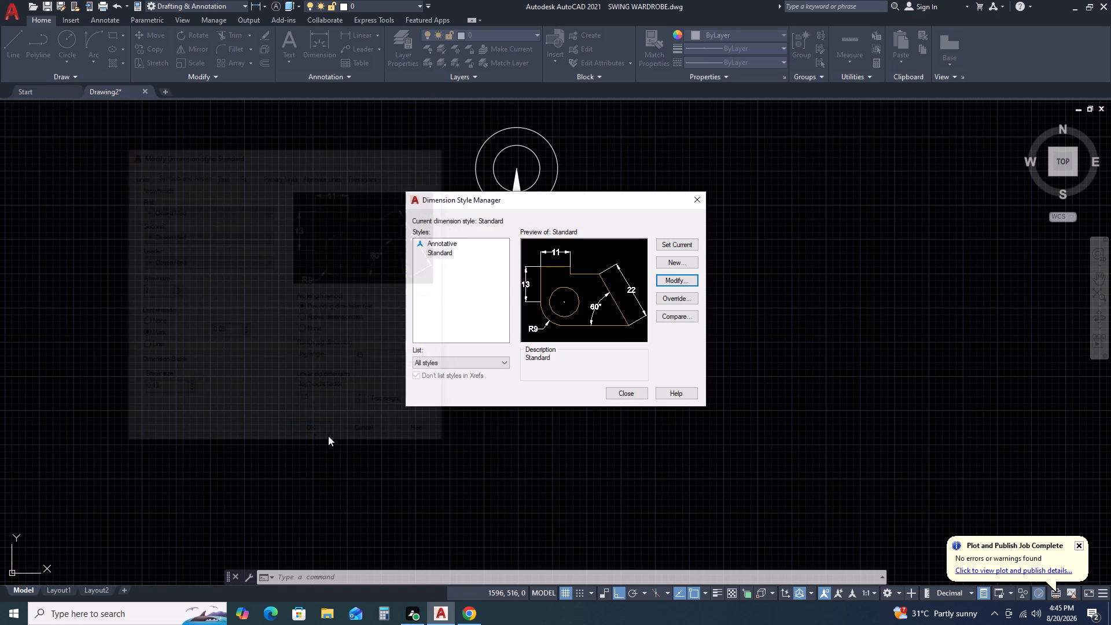
pyautogui.click(680, 247)
pyautogui.click(698, 201)
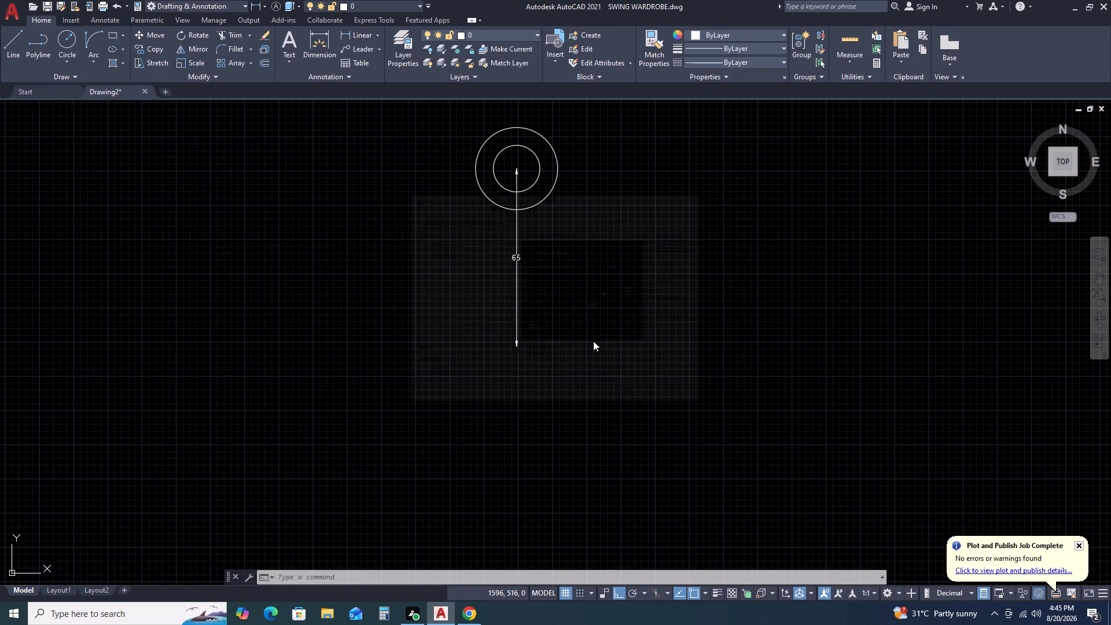
# Draw a circle of radius 20 centered on the lower end of the vertical 65 dimension.
pyautogui.scroll(-2, 655, 288)
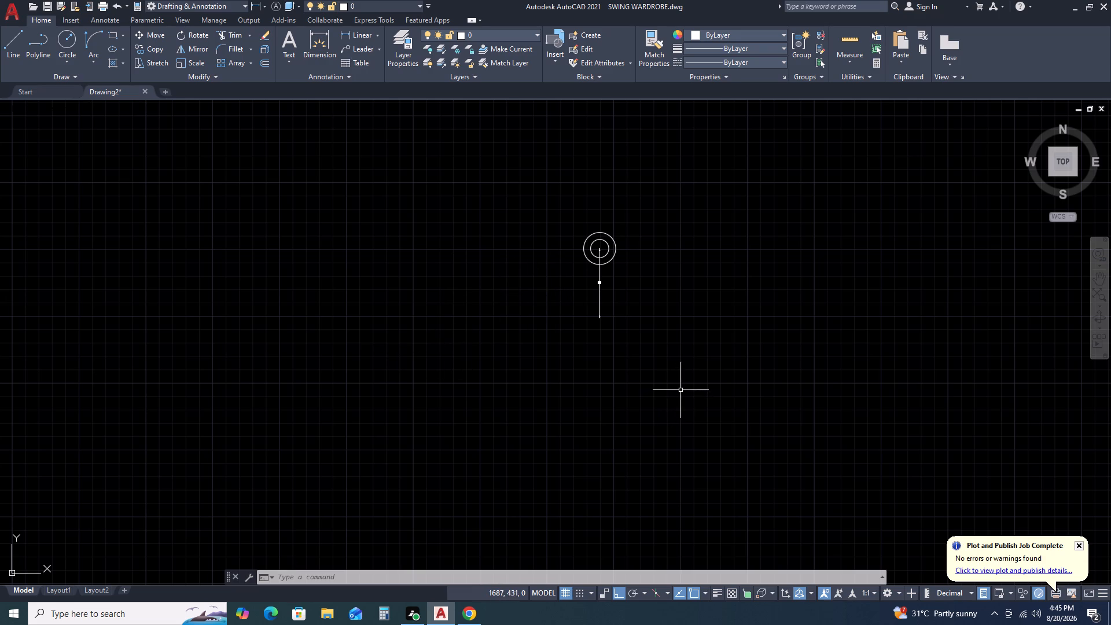
pyautogui.write('C')
pyautogui.press('space')
pyautogui.scroll(3, 598, 326)
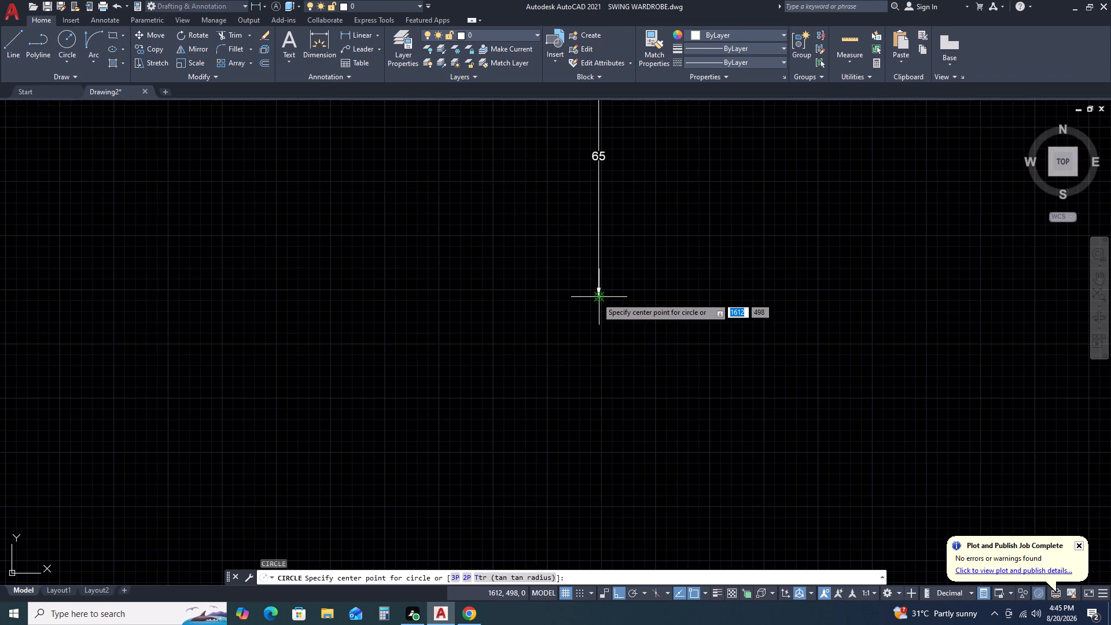
pyautogui.click(597, 297)
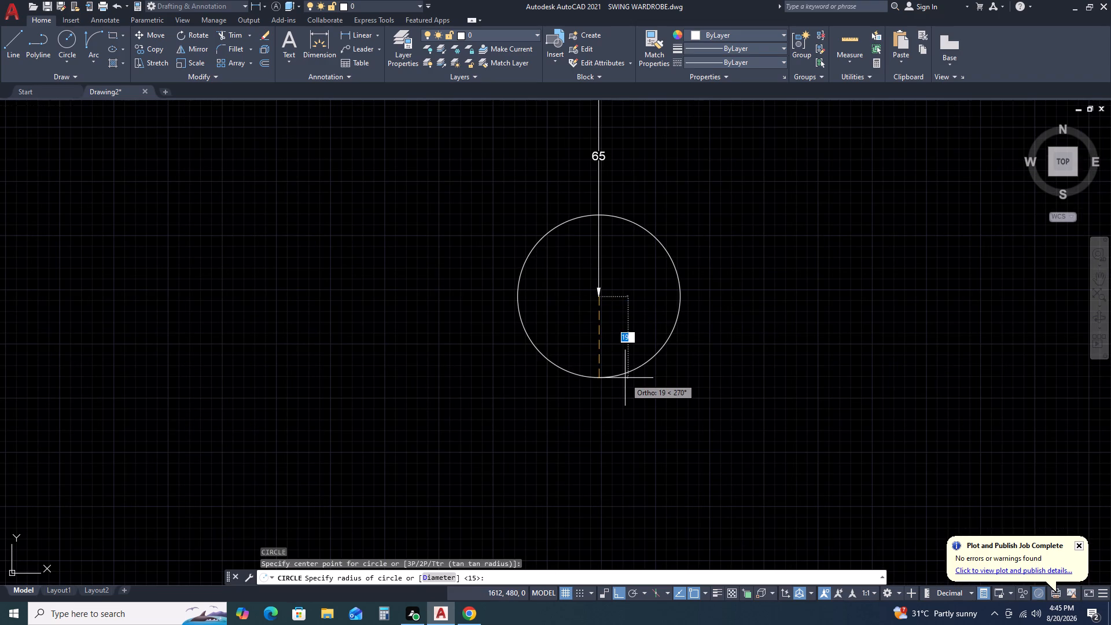
pyautogui.write('20')
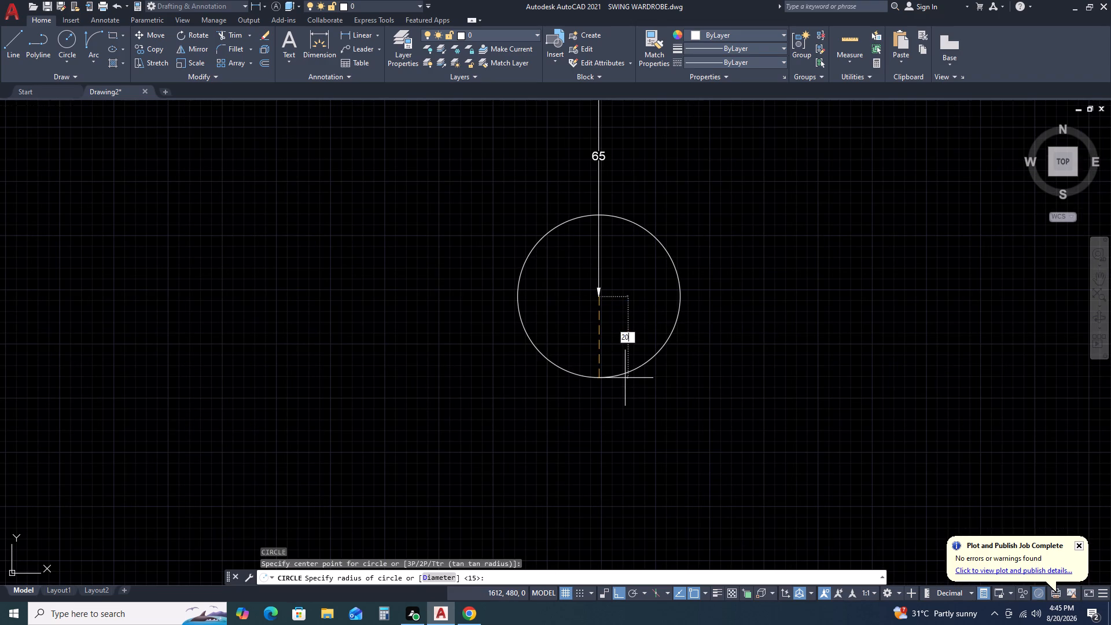
pyautogui.press('Return')
# Examine how the radius 20 circle's center lines up with the lower end of the 65 dimension.
pyautogui.scroll(4, 610, 315)
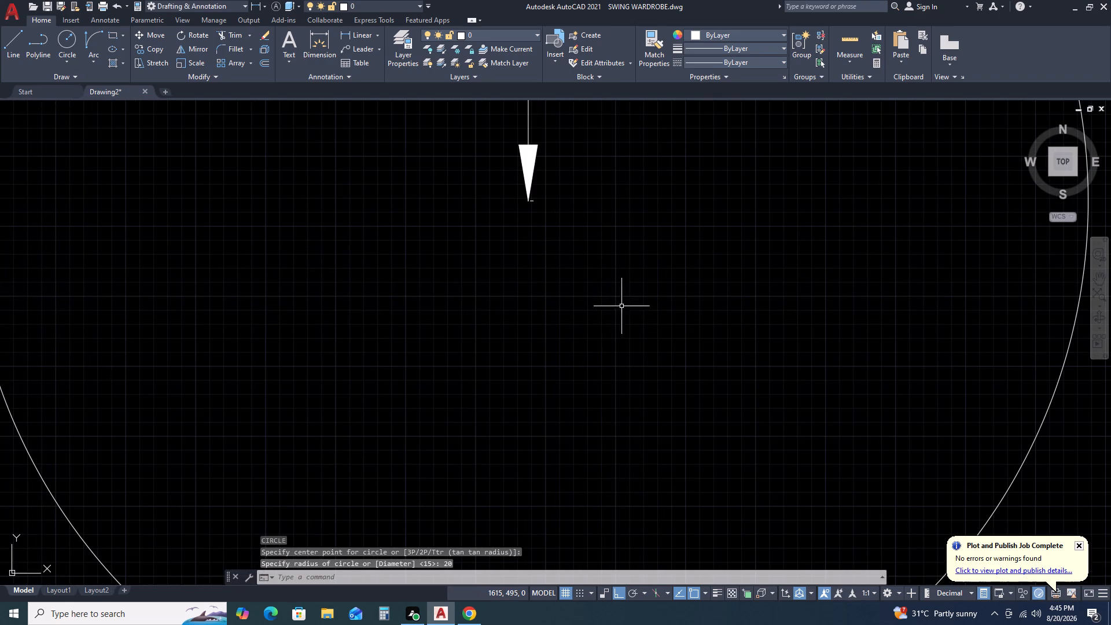
pyautogui.scroll(-2, 610, 315)
pyautogui.moveTo(853, 475); pyautogui.dragTo(839, 466)
pyautogui.click(731, 378)
pyautogui.scroll(5, 569, 273)
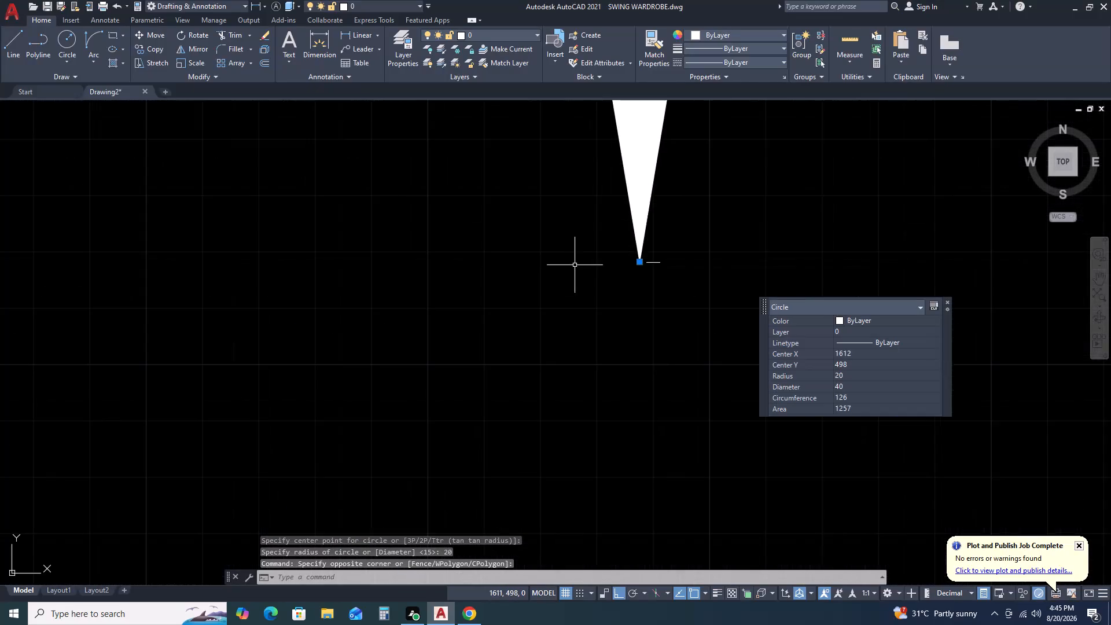
pyautogui.scroll(4, 650, 258)
pyautogui.click(641, 298)
pyautogui.click(628, 274)
pyautogui.scroll(-4, 545, 334)
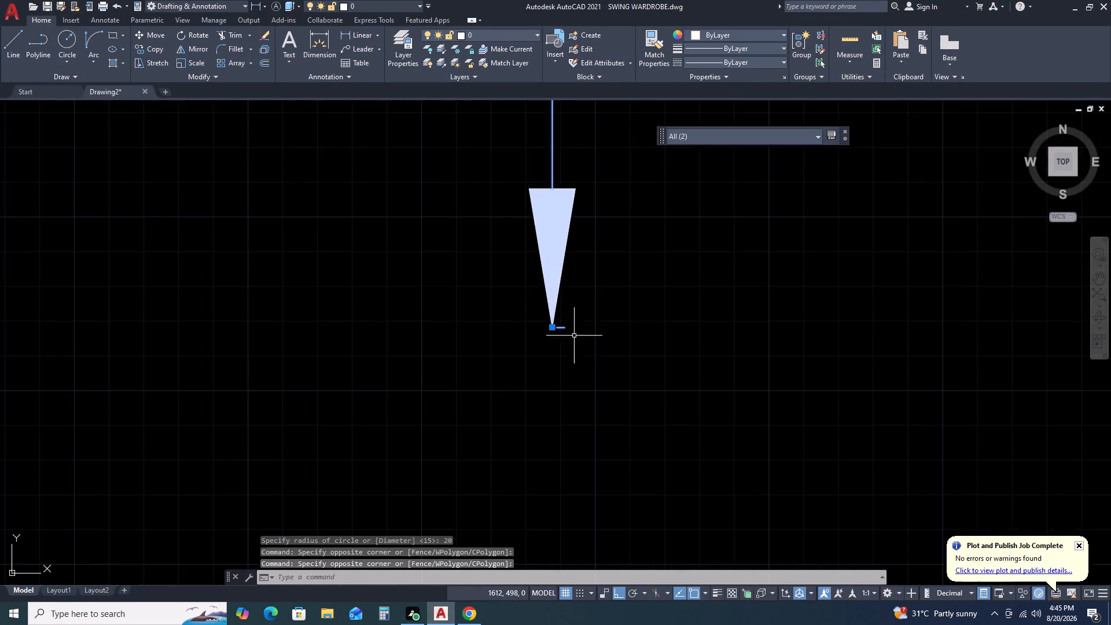
pyautogui.scroll(-8, 584, 340)
pyautogui.press('Escape')
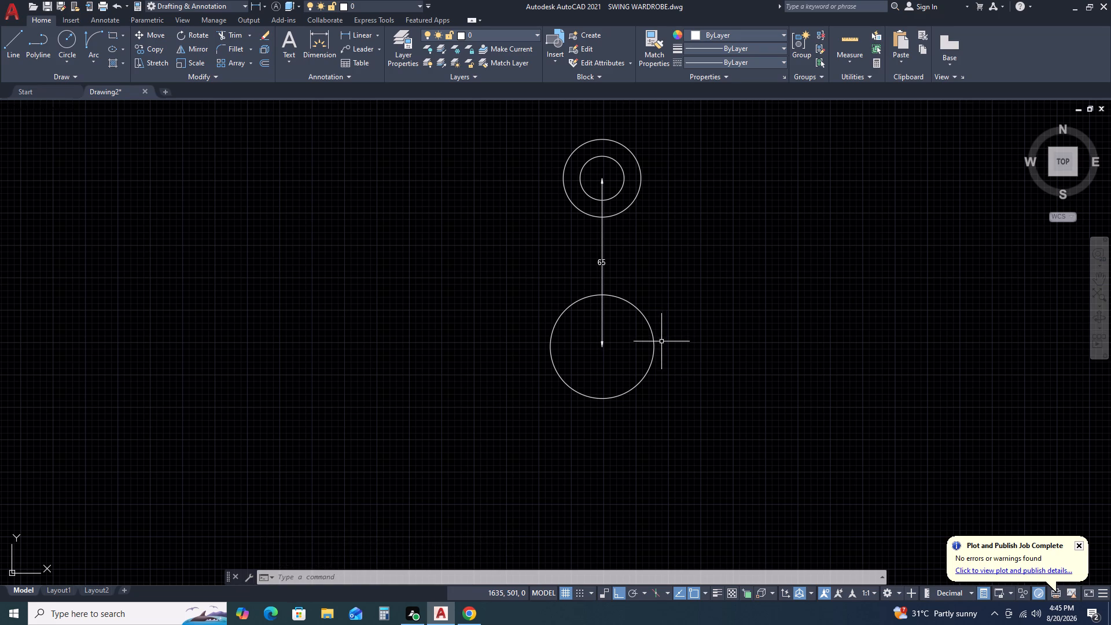
# Draw a concentric circle of radius 32 around the lower radius 20 circle.
pyautogui.press('c')
pyautogui.press('space')
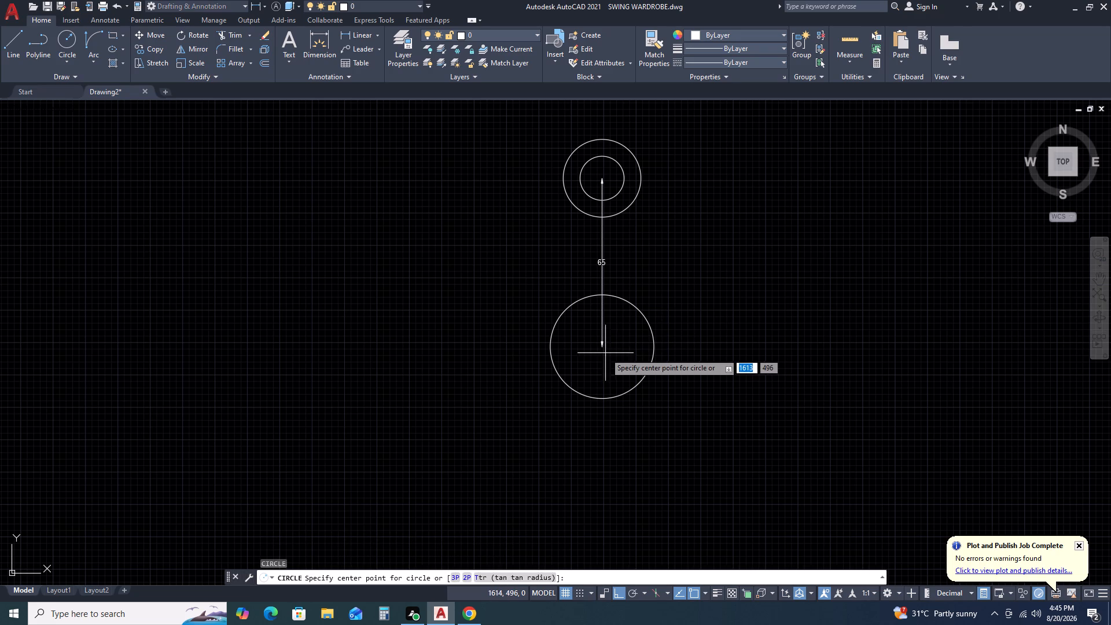
pyautogui.click(603, 347)
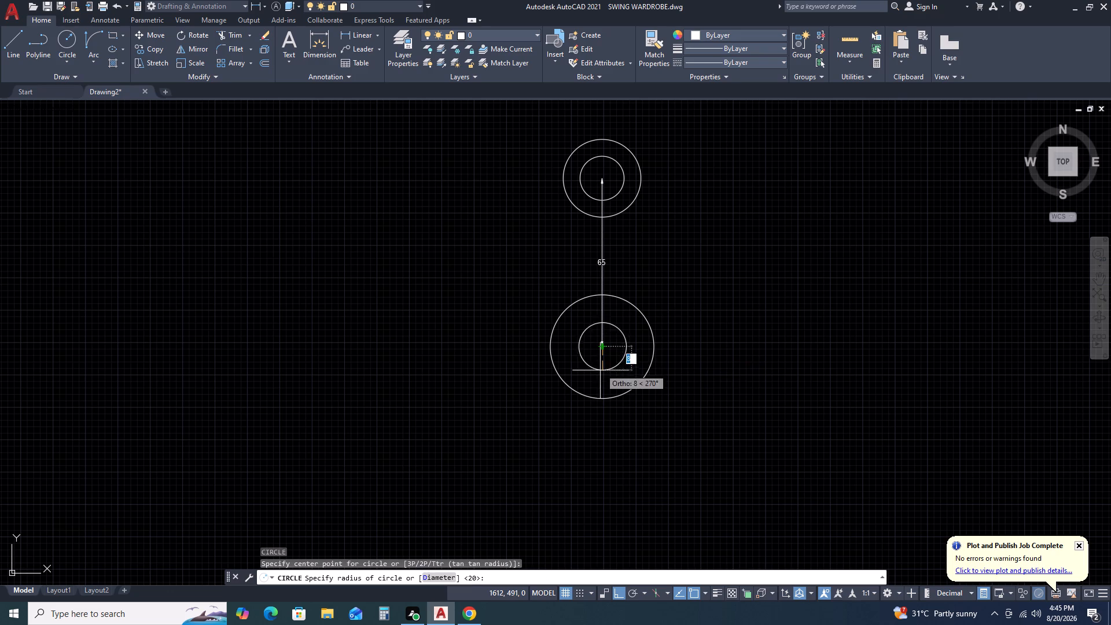
pyautogui.write('32')
pyautogui.press('Return')
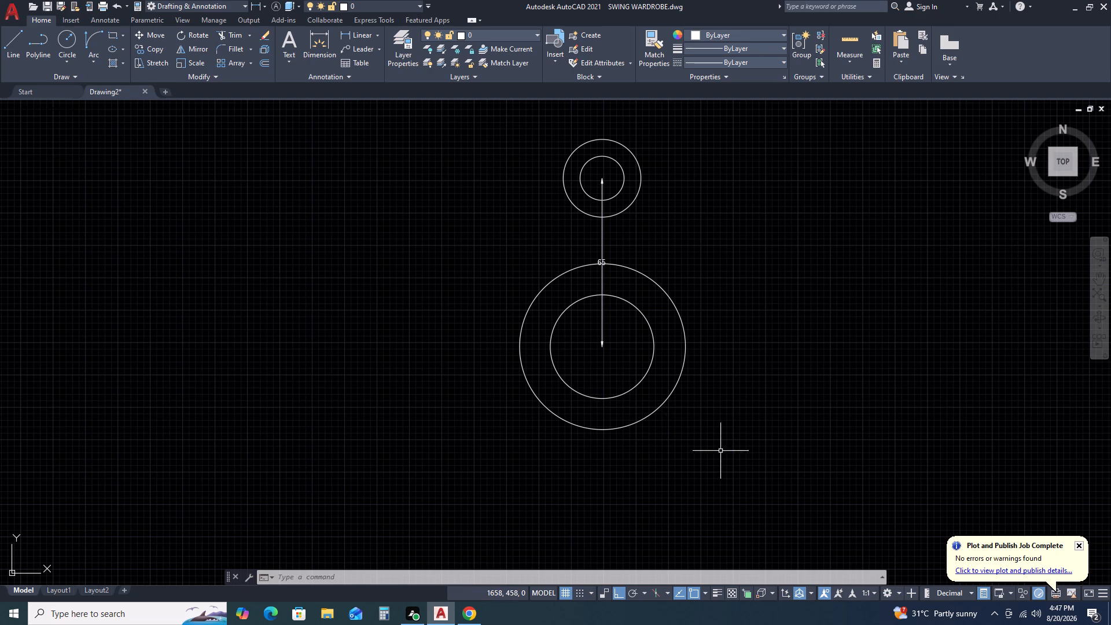
# Add a horizontal linear dimension of 50 running right from the center of the lower circles.
pyautogui.click(357, 36)
pyautogui.doubleClick(601, 346)
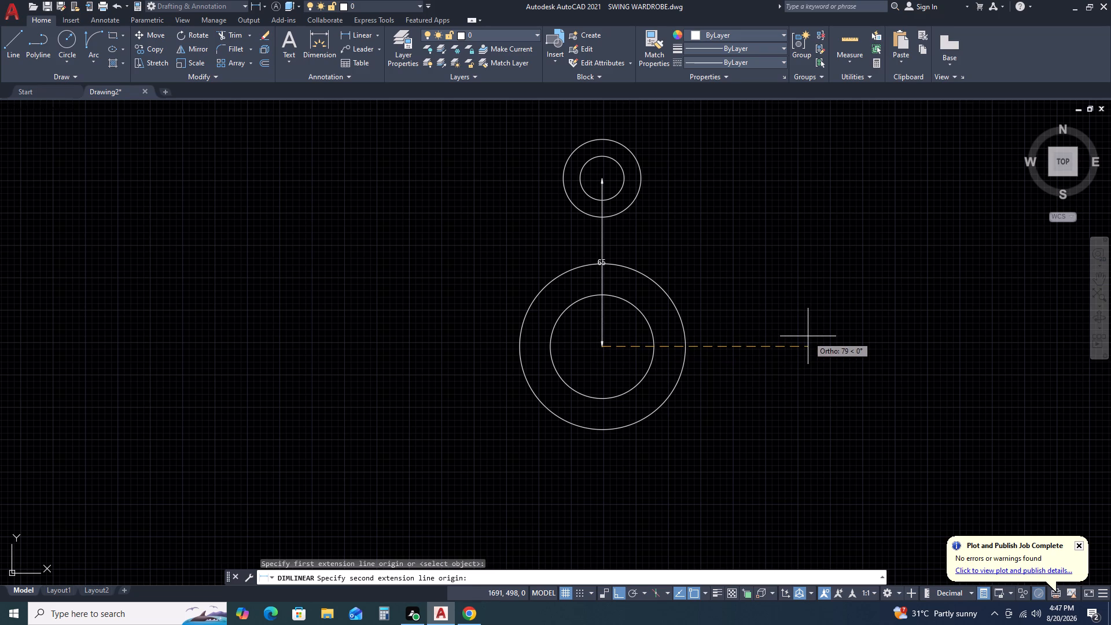
pyautogui.write('50')
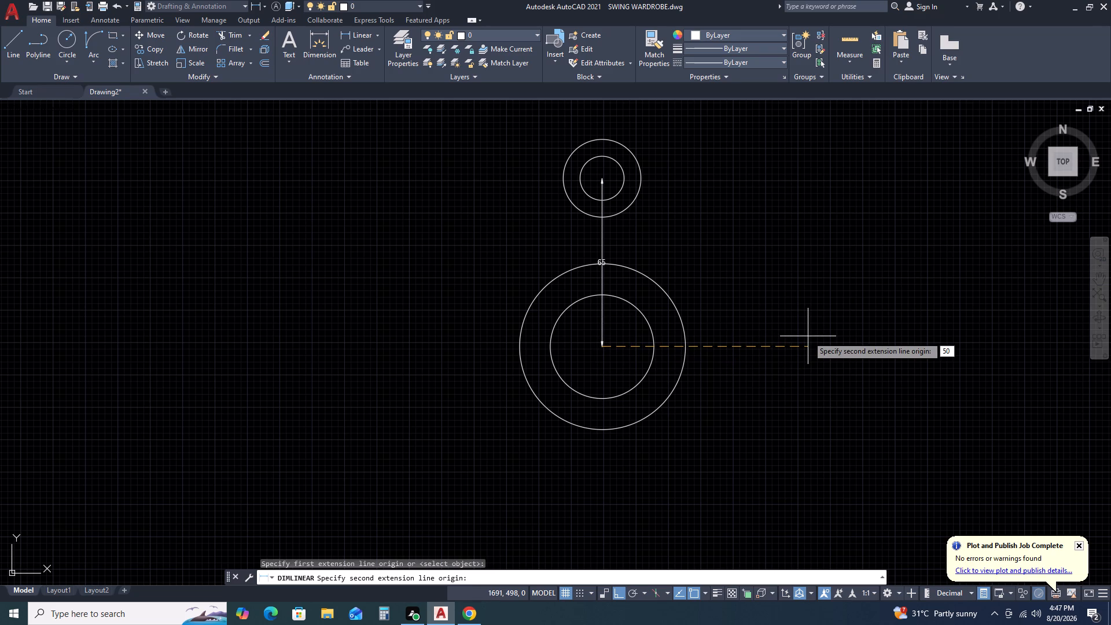
pyautogui.press('Return')
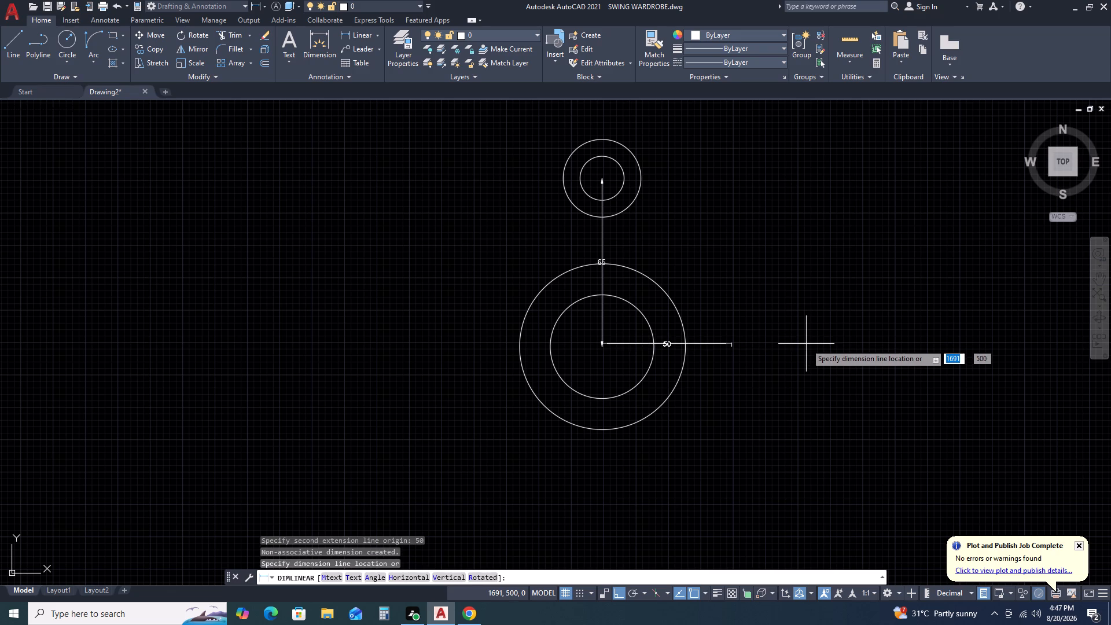
pyautogui.click(806, 345)
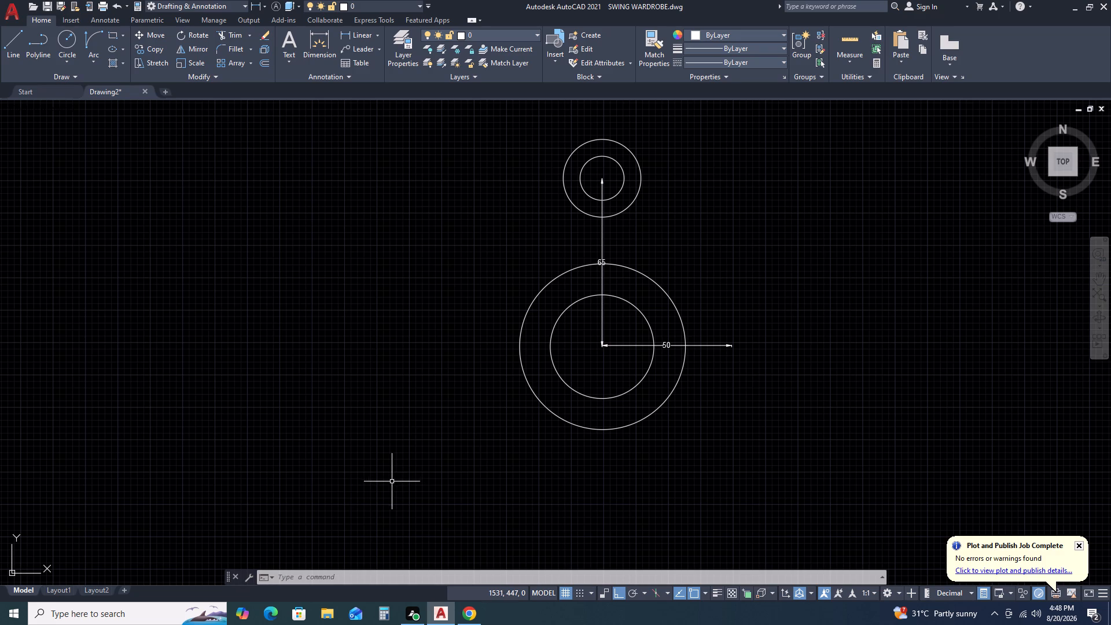
# Draw a circle of radius 31 in the empty area to the right of the concentric circles.
pyautogui.scroll(-2, 468, 438)
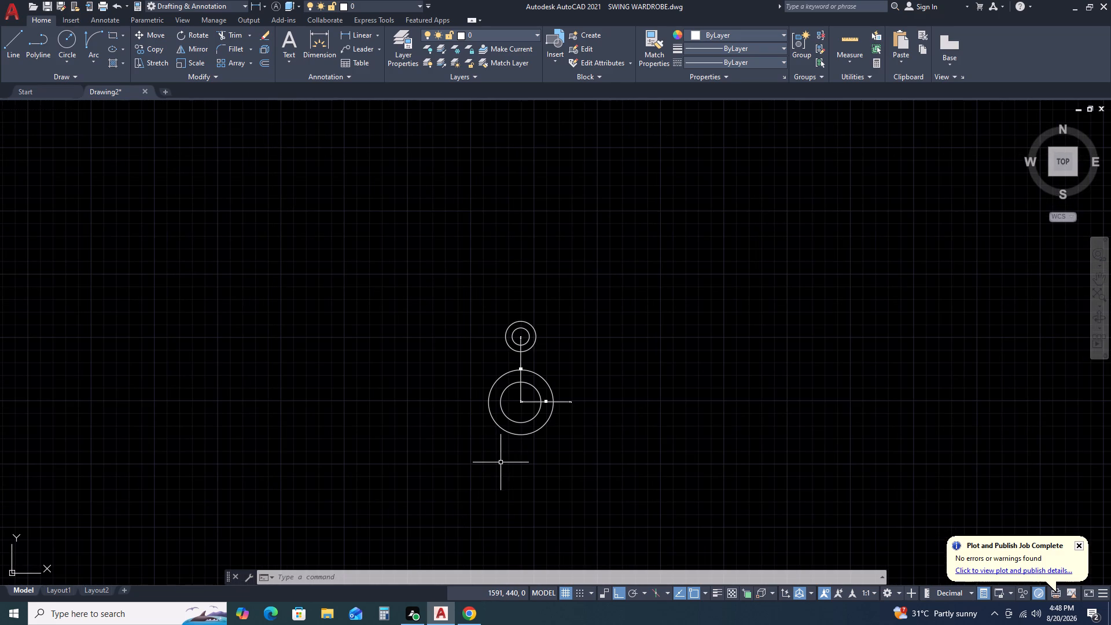
pyautogui.write('C')
pyautogui.press('space')
pyautogui.click(652, 410)
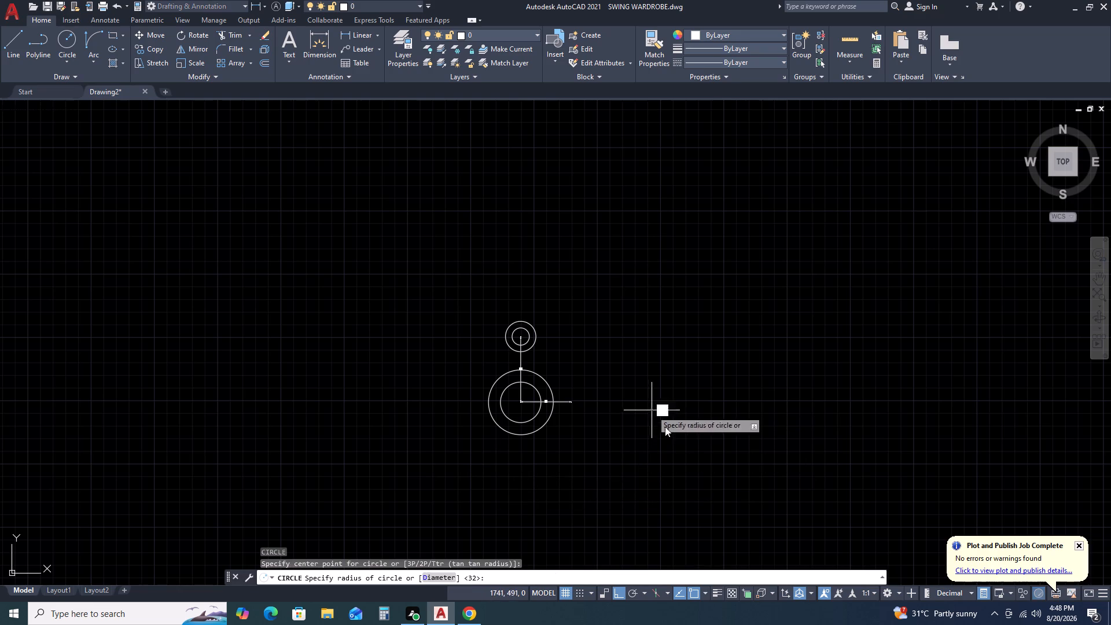
pyautogui.press('d')
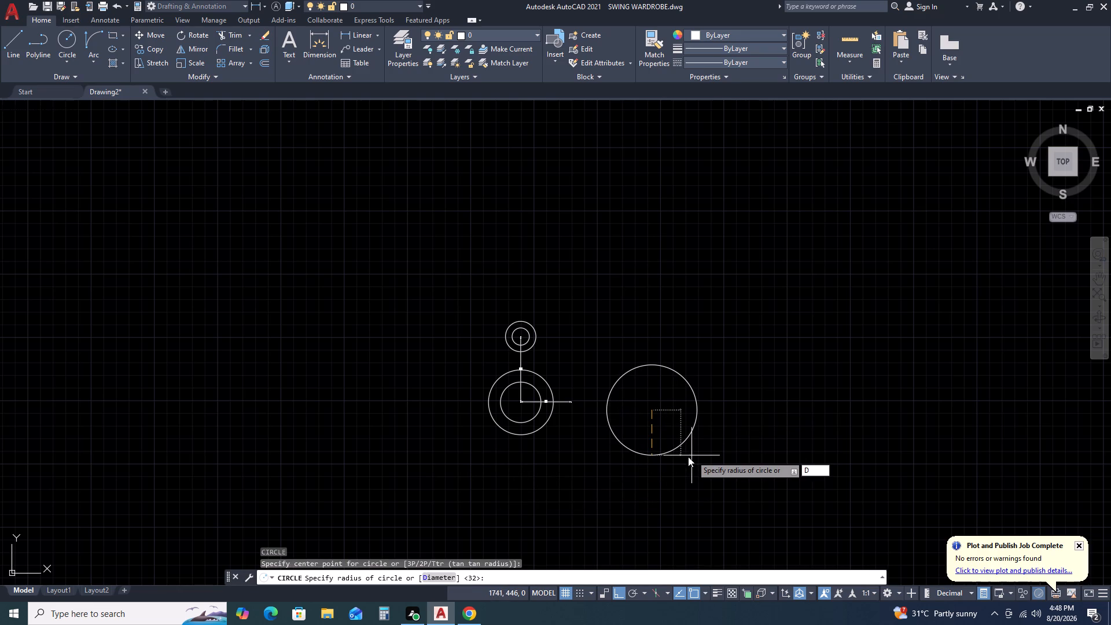
pyautogui.press('BackSpace')
pyautogui.write('31')
pyautogui.press('Return')
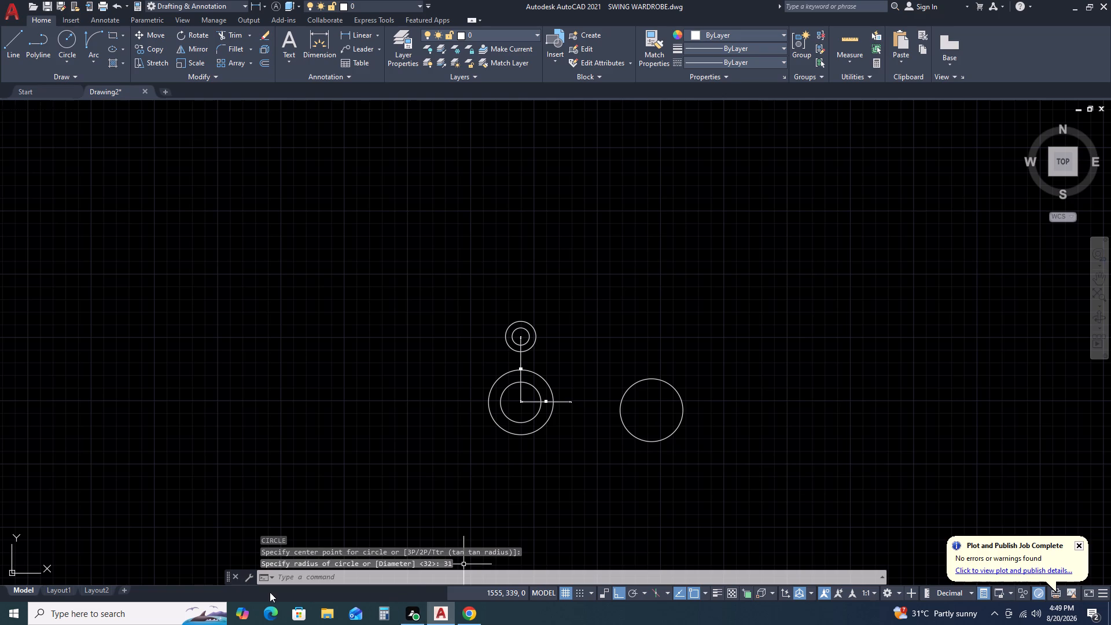
# Move the radius 31 circle about 237 horizontally to the left side of the lower concentric circles.
pyautogui.click(726, 436)
pyautogui.doubleClick(678, 410)
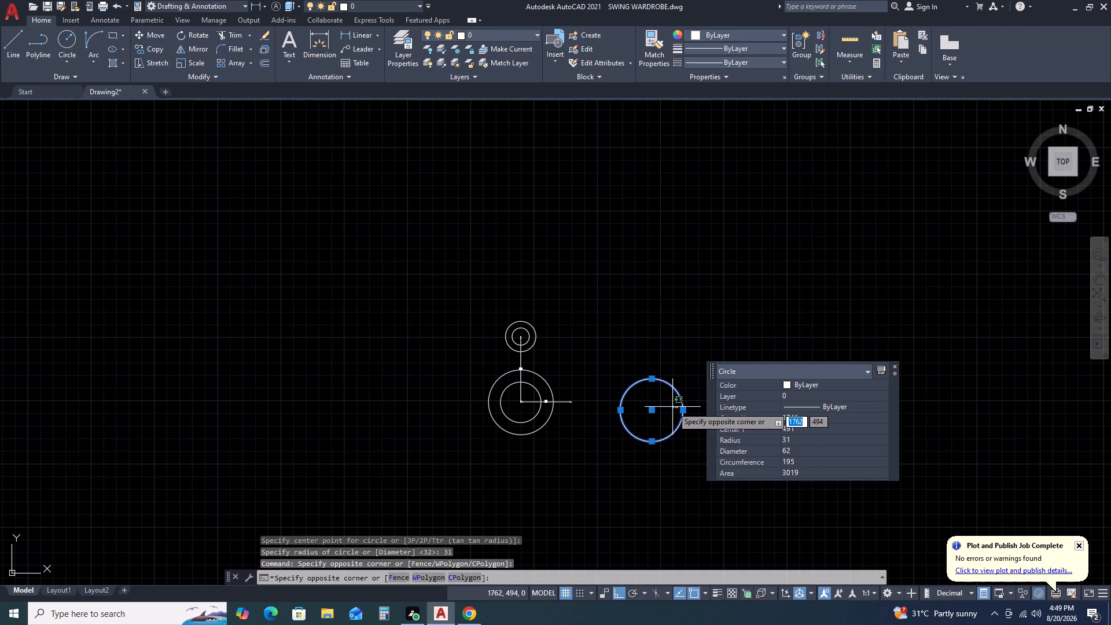
pyautogui.write('M')
pyautogui.press('space')
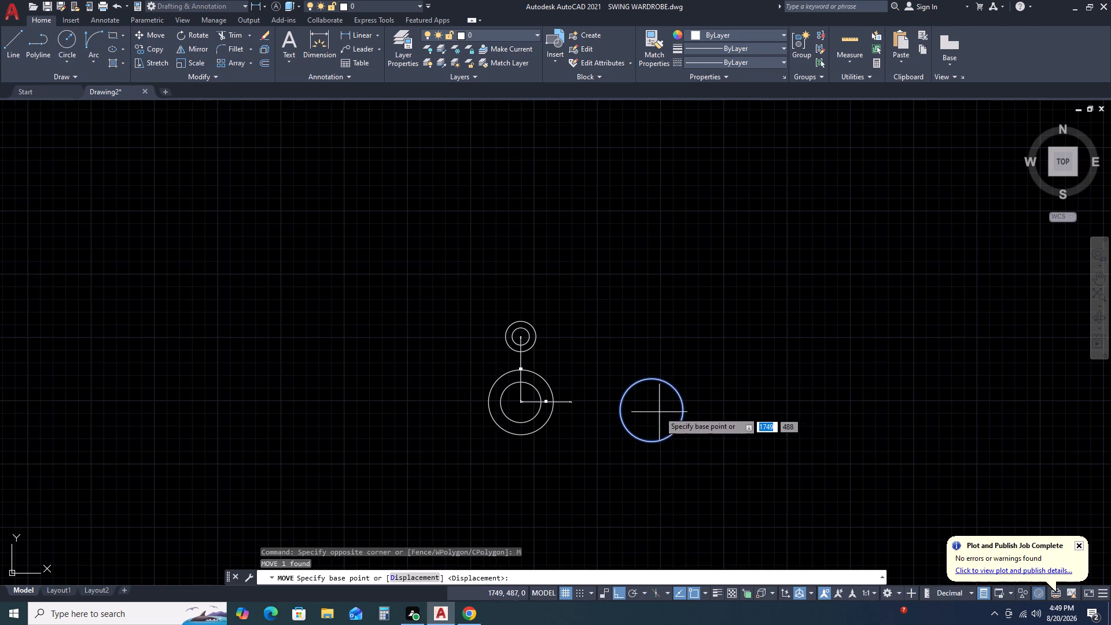
pyautogui.doubleClick(659, 411)
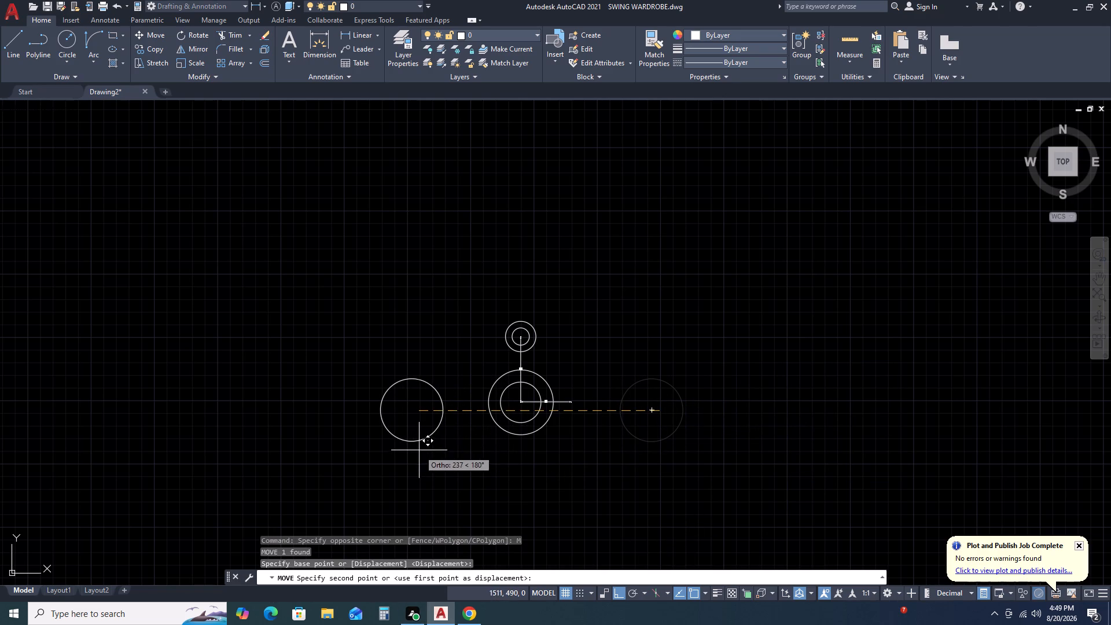
pyautogui.click(418, 450)
# Draw a circle of radius 5 in the empty area to the right of the 50 dimension.
pyautogui.write('C')
pyautogui.press('space')
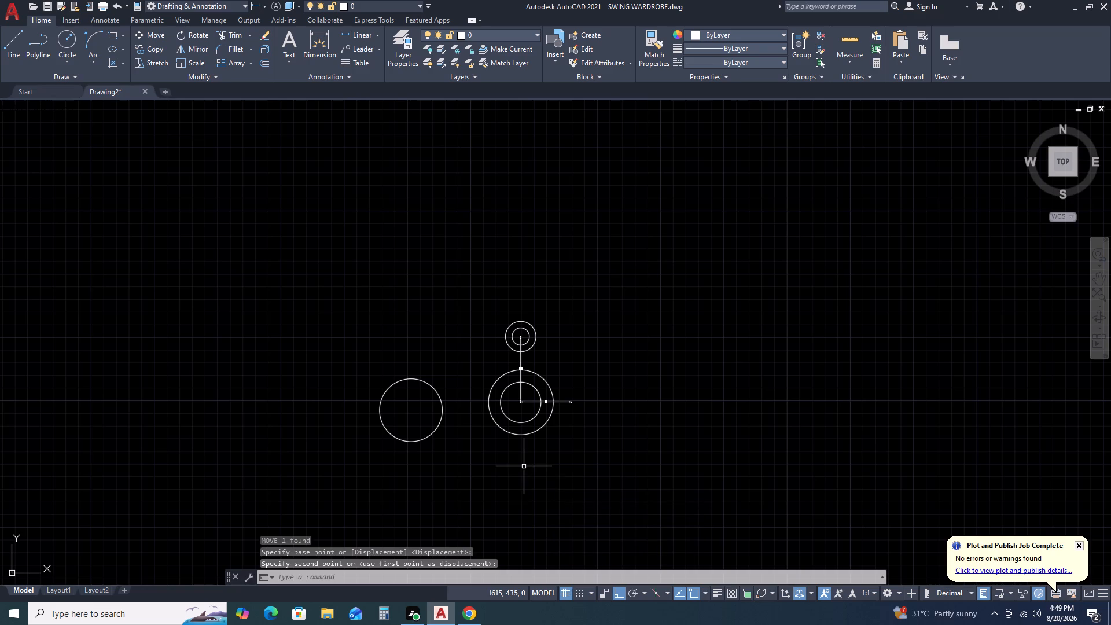
pyautogui.click(717, 417)
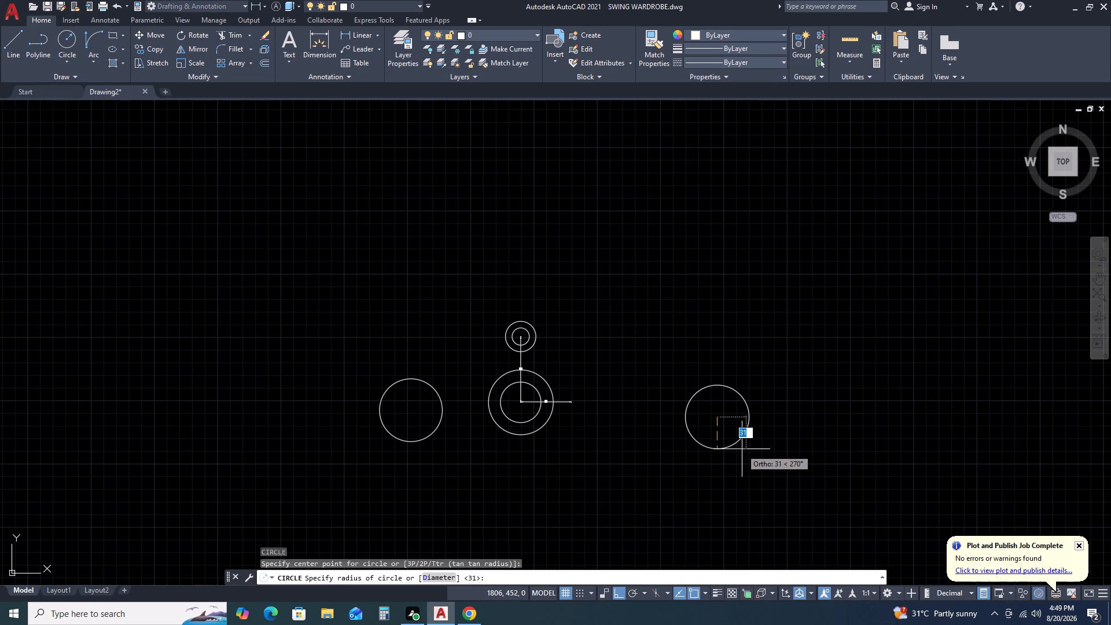
pyautogui.write('5')
pyautogui.press('space')
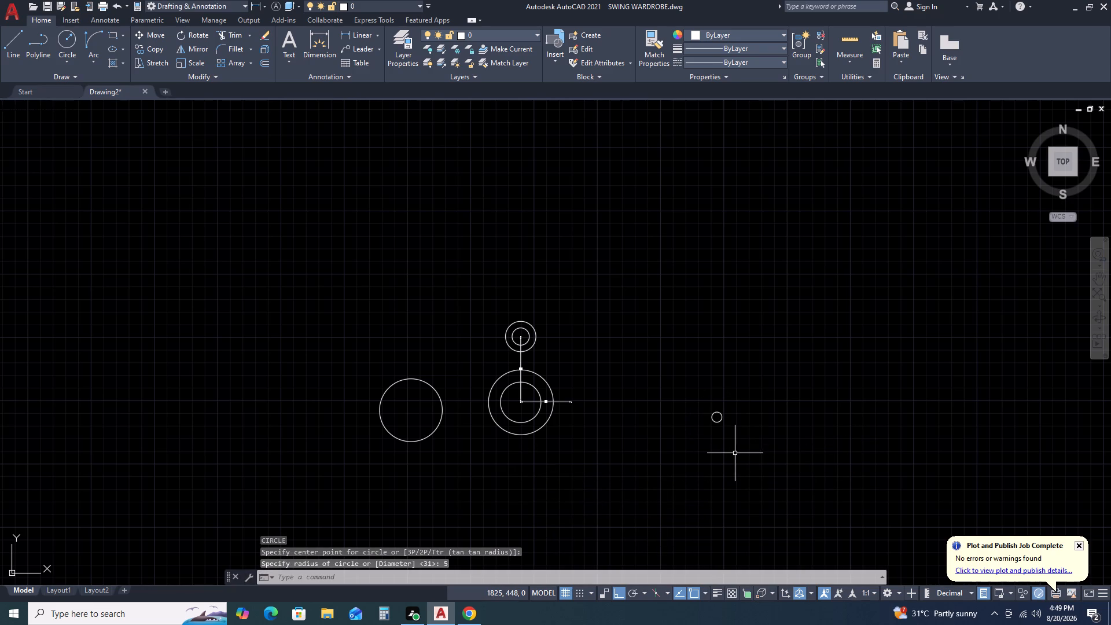
# Draw a concentric circle of radius 13 around the radius 5 circle.
pyautogui.press('c')
pyautogui.press('space')
pyautogui.scroll(3, 725, 424)
pyautogui.click(684, 398)
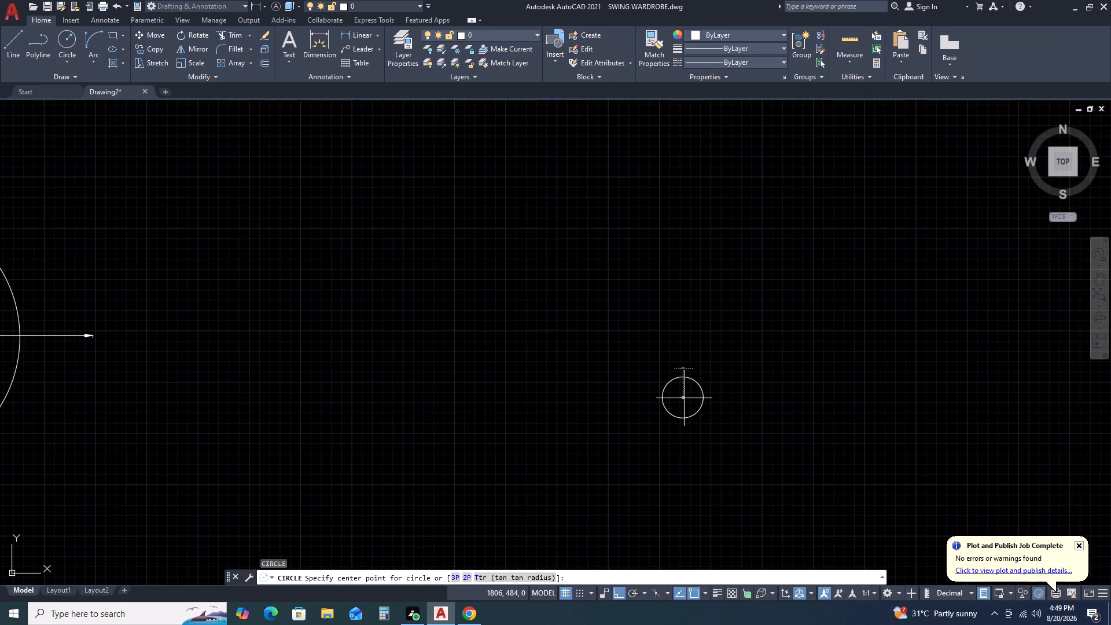
pyautogui.write('13')
pyautogui.press('space')
pyautogui.scroll(-6, 701, 460)
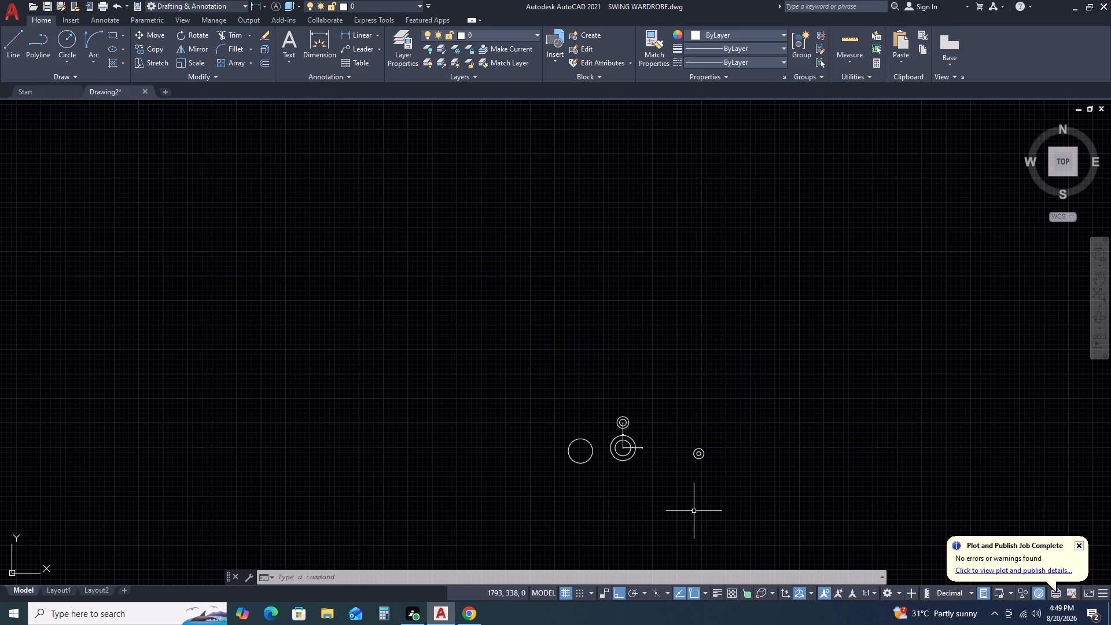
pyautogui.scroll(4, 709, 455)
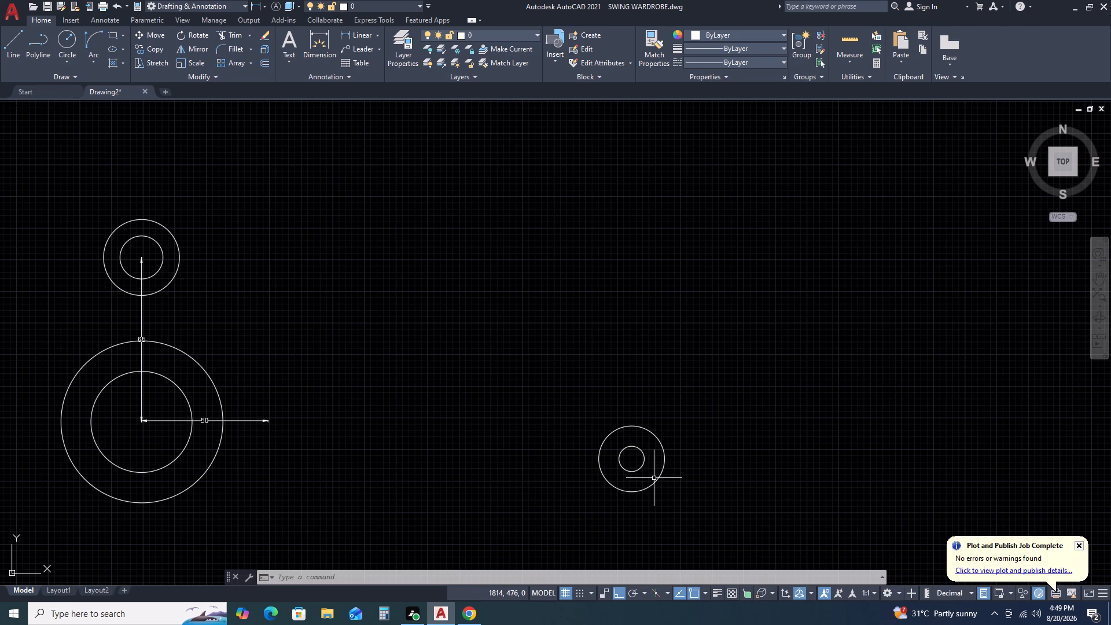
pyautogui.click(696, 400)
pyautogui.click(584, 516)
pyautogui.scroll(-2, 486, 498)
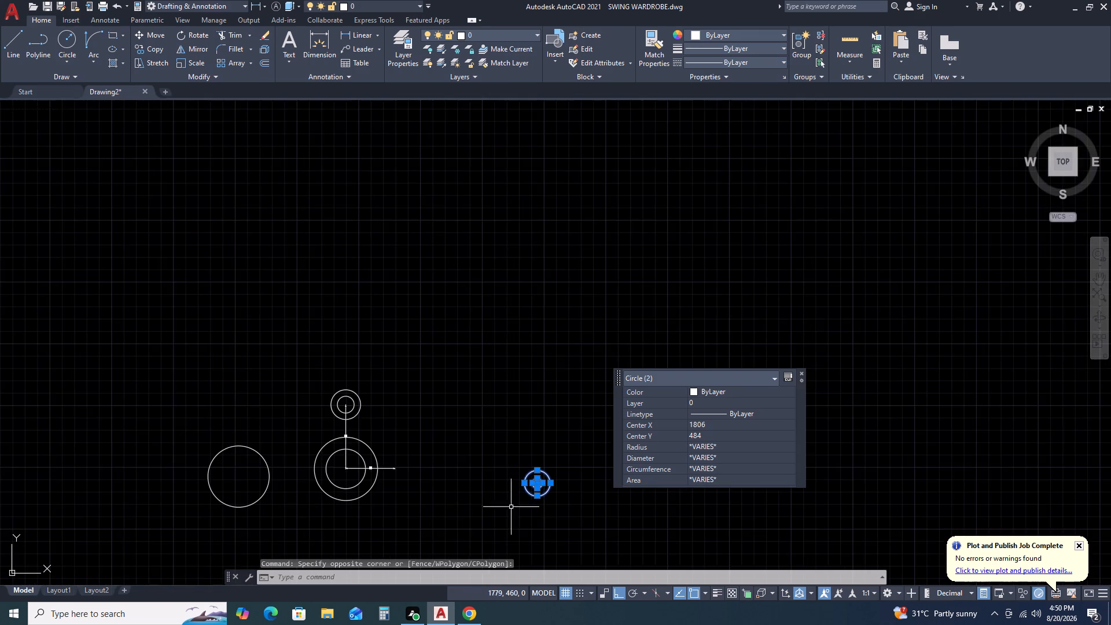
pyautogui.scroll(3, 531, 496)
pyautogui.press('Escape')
# Add a vertical linear dimension of 36 running upward from the center of the radius 5 and 13 circles.
pyautogui.press('d')
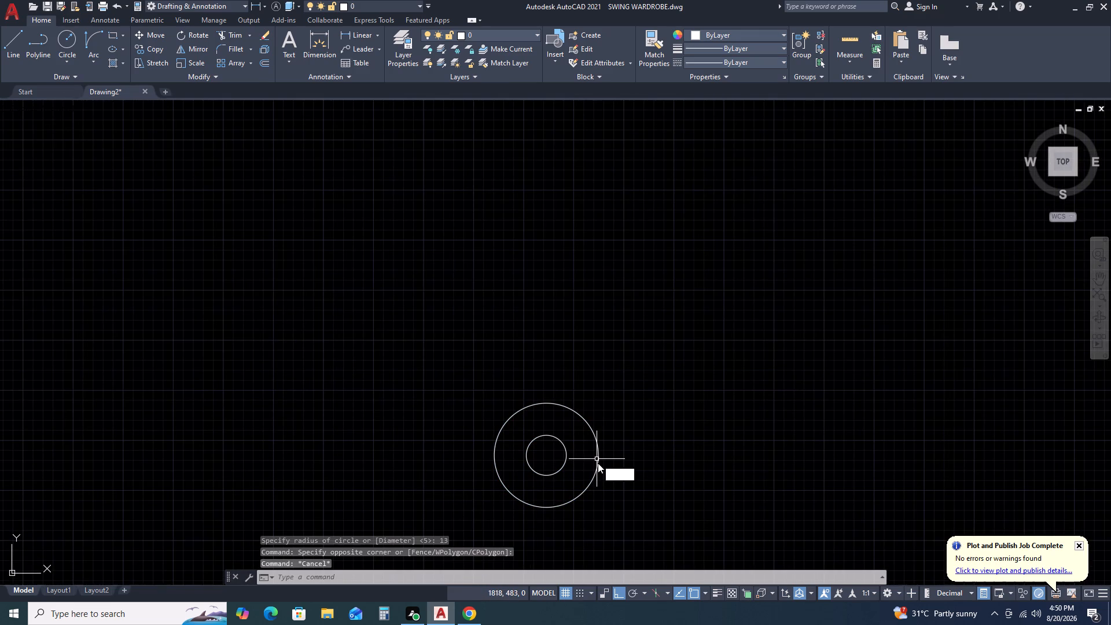
pyautogui.press('l')
pyautogui.press('i')
pyautogui.press('space')
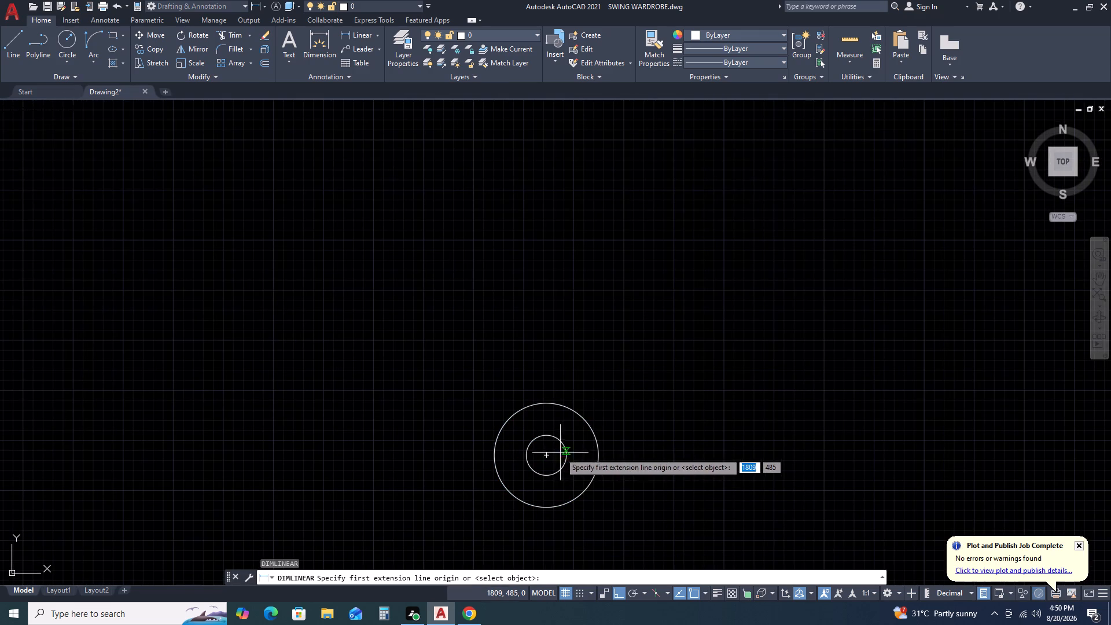
pyautogui.doubleClick(546, 454)
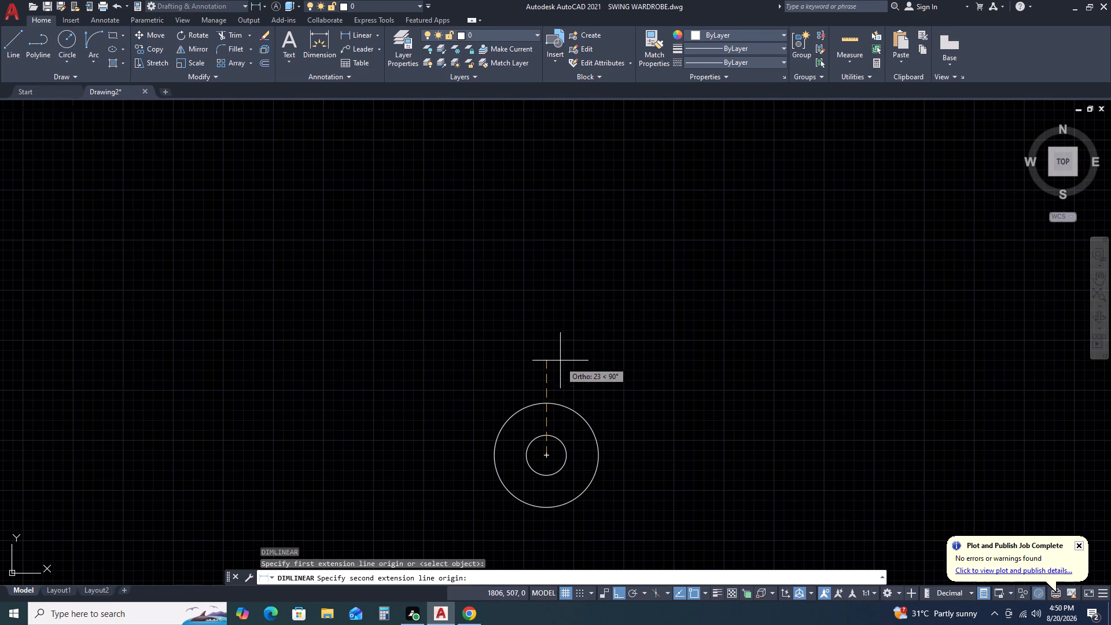
pyautogui.press('3')
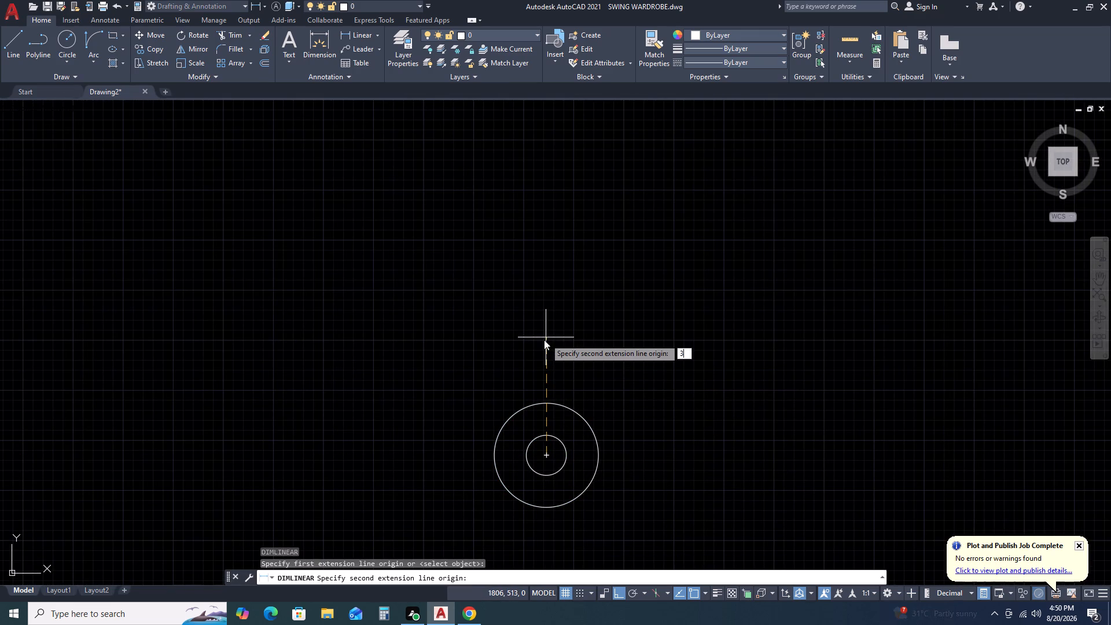
pyautogui.press('6')
pyautogui.press('space')
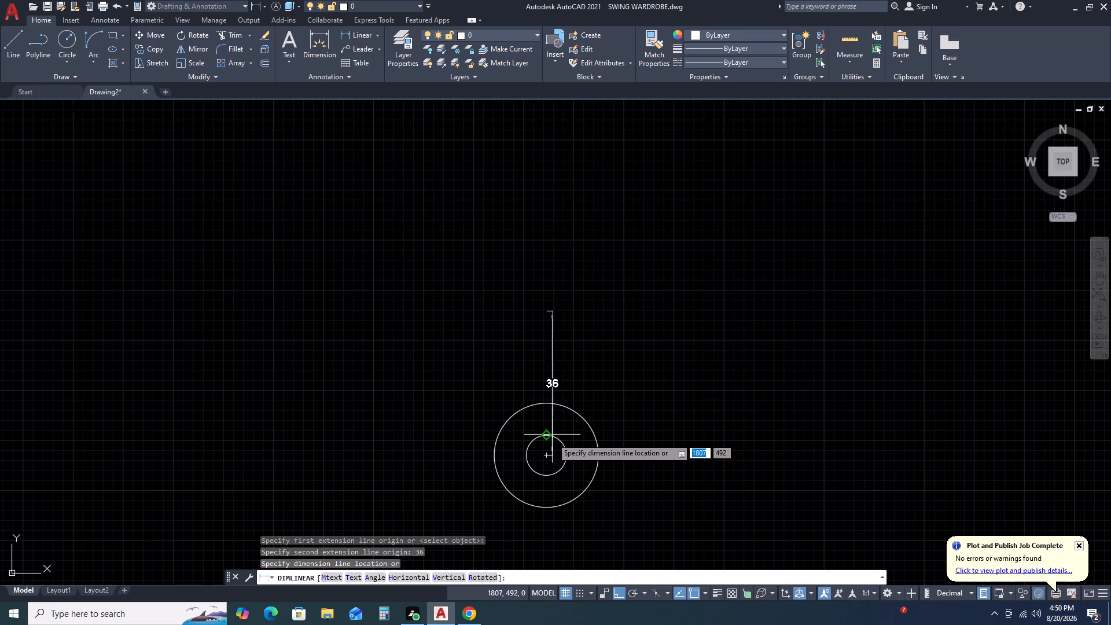
pyautogui.click(542, 458)
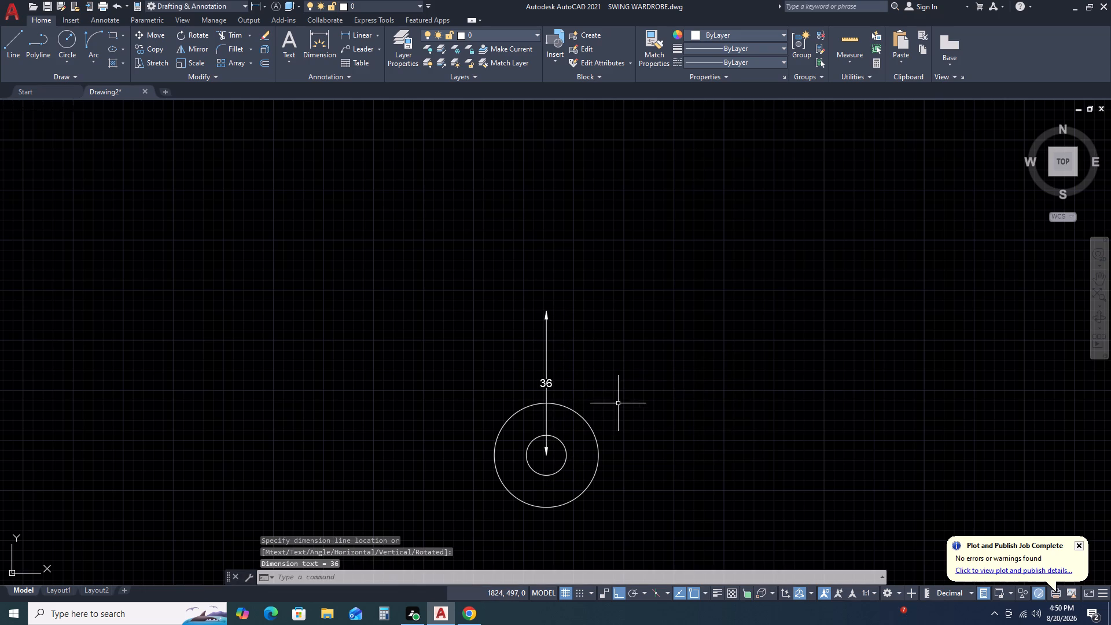
# Copy the radius 5 and 13 circles from their center to the upper end of the 36 dimension.
pyautogui.click(616, 409)
pyautogui.moveTo(616, 409); pyautogui.dragTo(613, 417)
pyautogui.click(561, 478)
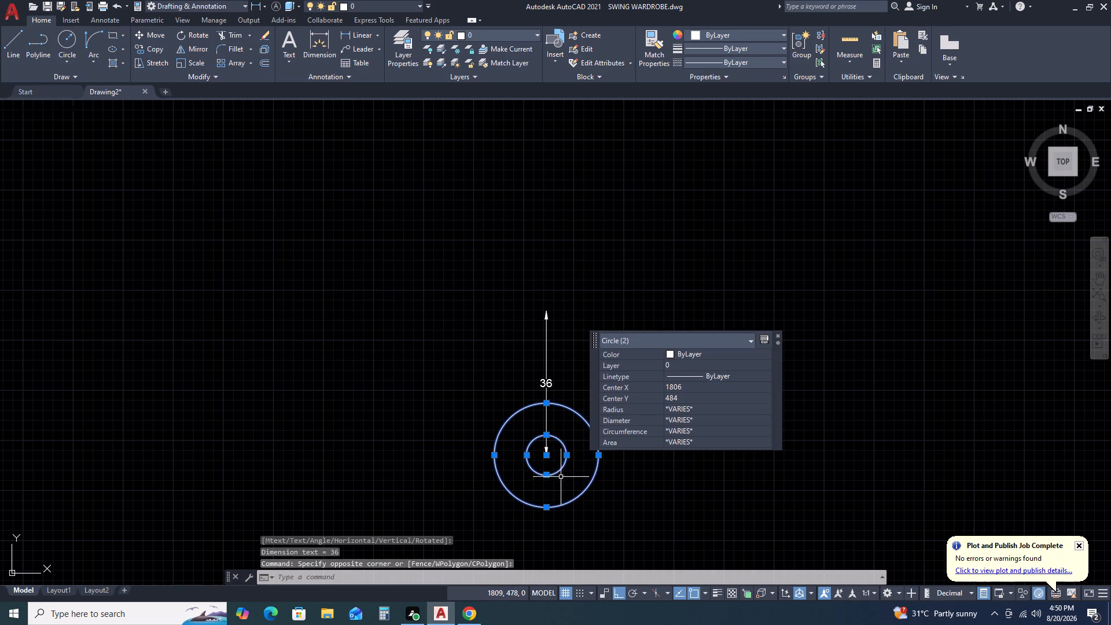
pyautogui.press('c')
pyautogui.press('o')
pyautogui.press('space')
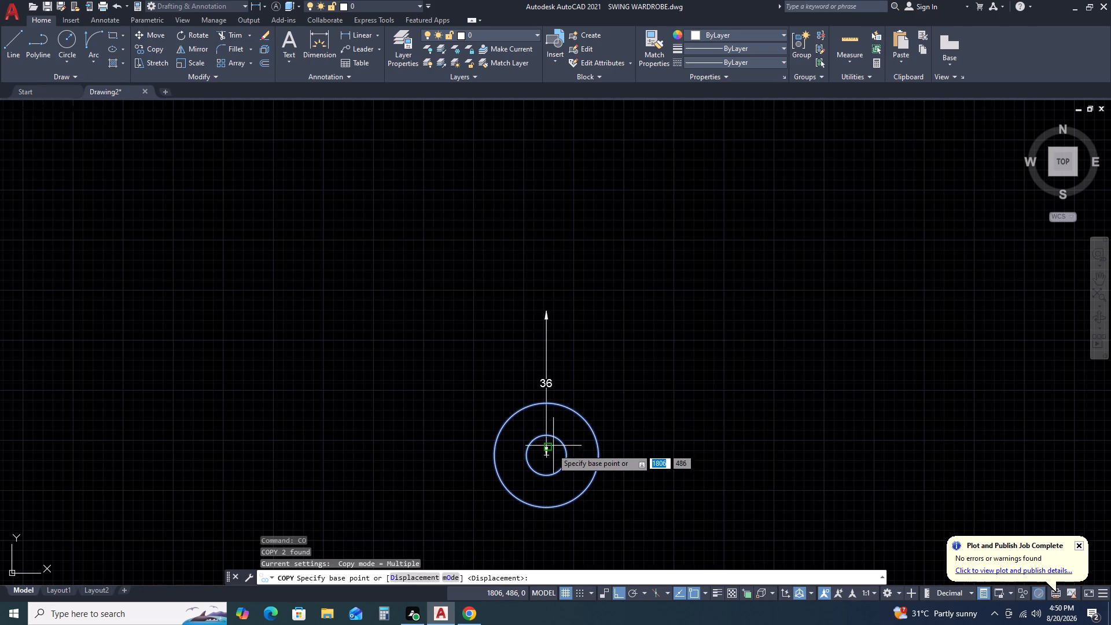
pyautogui.click(546, 459)
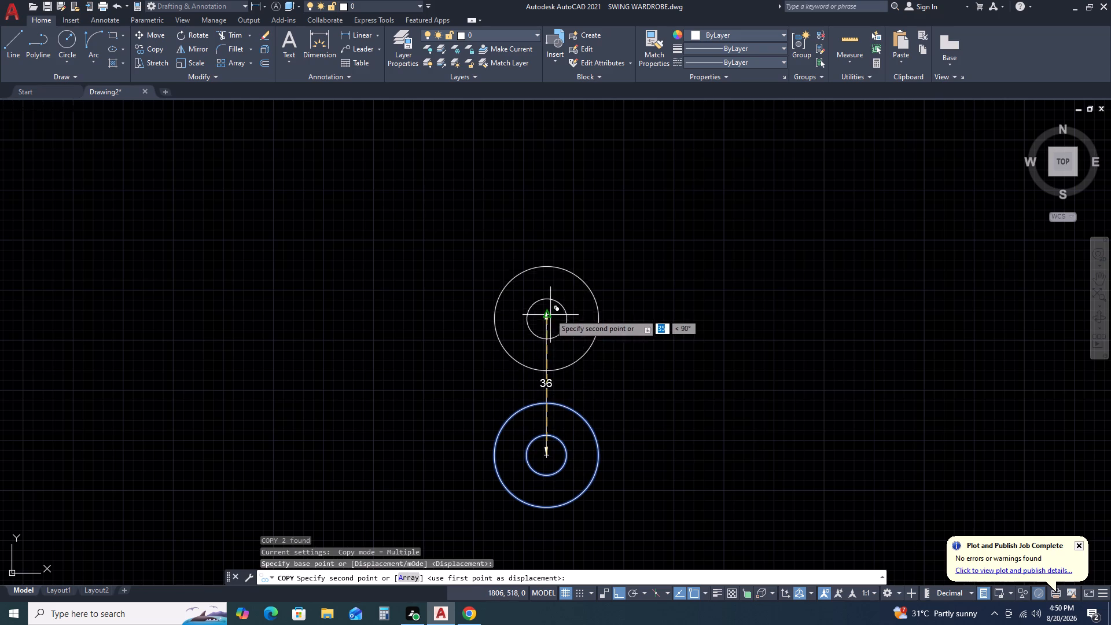
pyautogui.click(548, 311)
pyautogui.press('Escape')
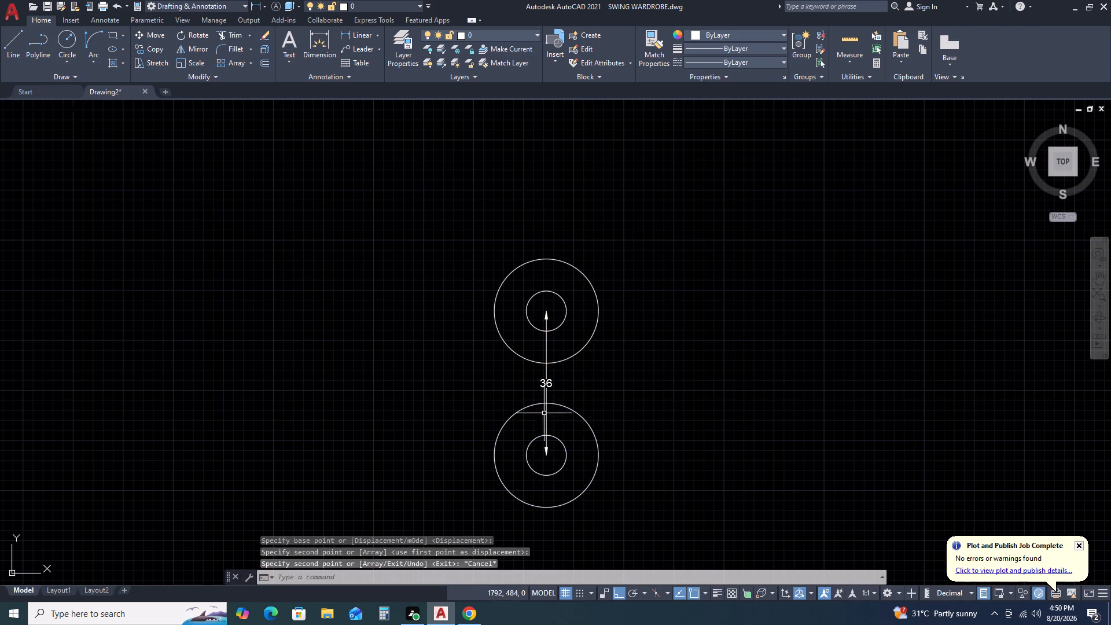
# Save the drawing in the MANISHA folder on the Desktop as CURVES CIRCLRS AUTO CAD 20.
pyautogui.hotkey('ctrl', 's')
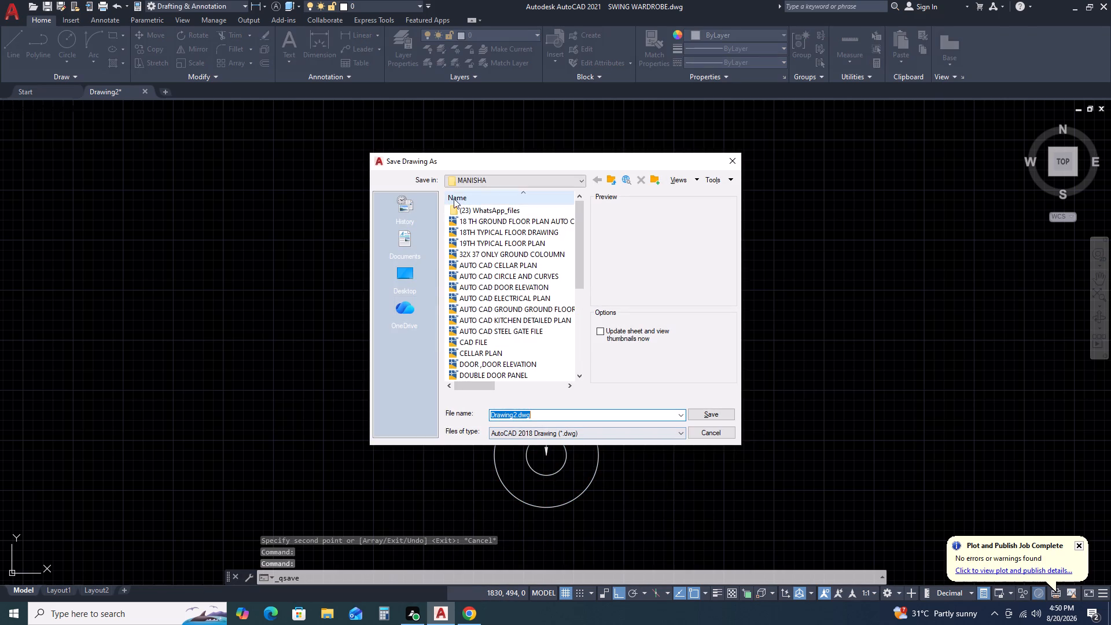
pyautogui.click(394, 270)
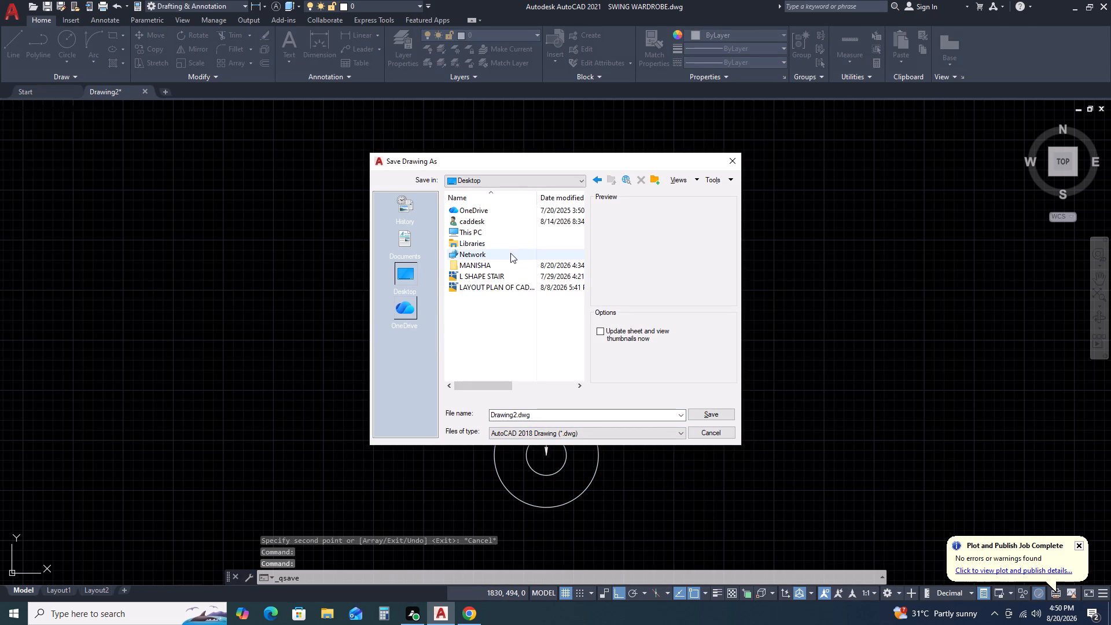
pyautogui.doubleClick(503, 267)
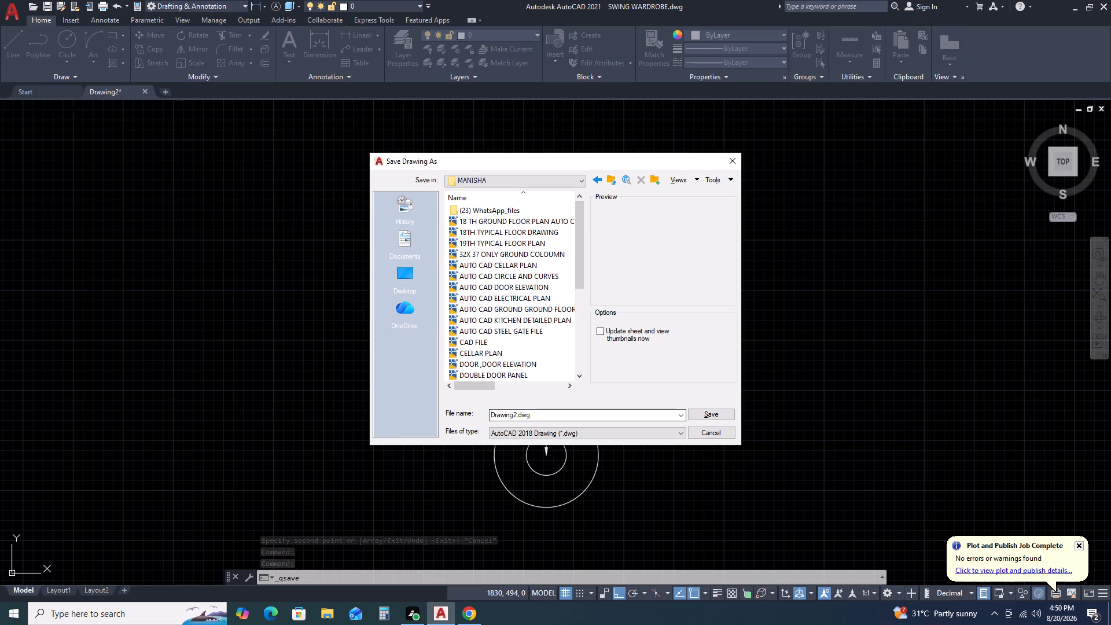
pyautogui.click(544, 417)
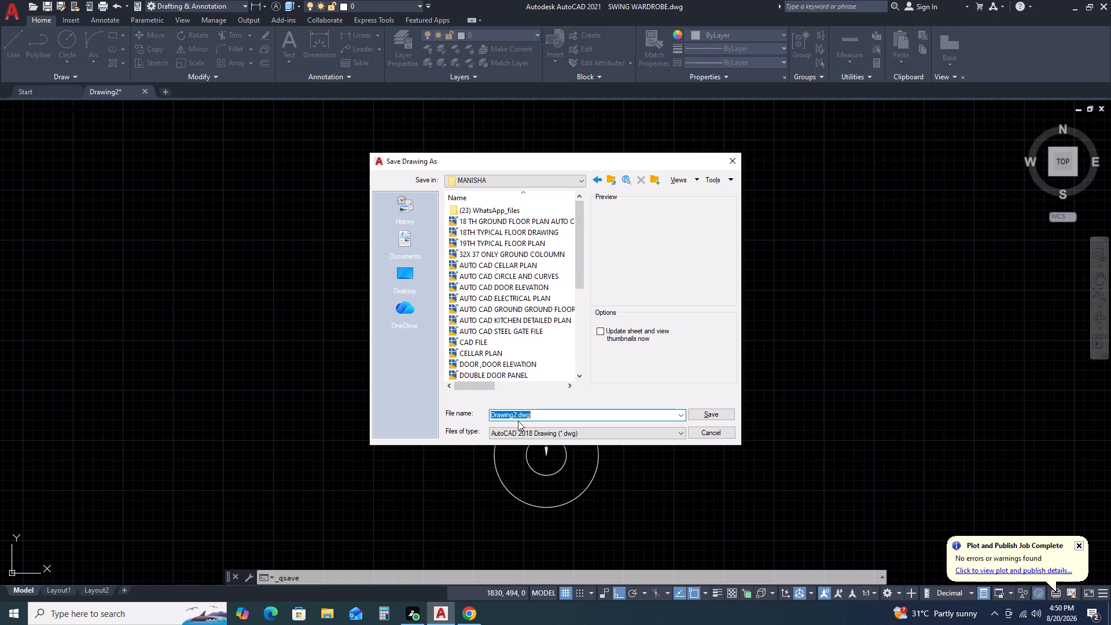
pyautogui.press('c')
pyautogui.write('URVES')
pyautogui.press('space')
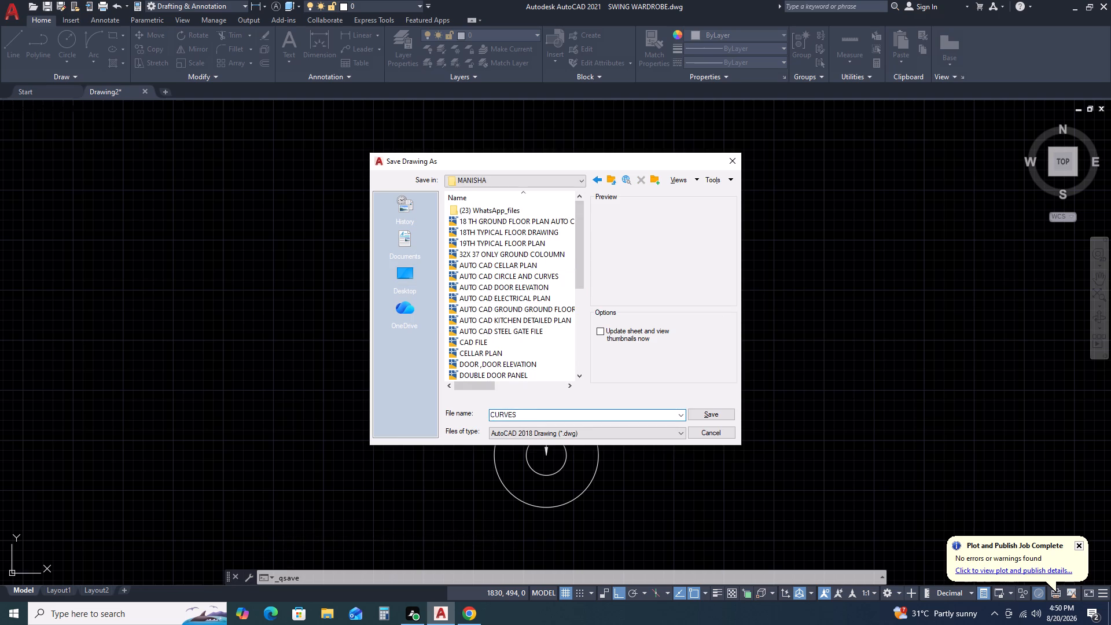
pyautogui.write('CIRCL')
pyautogui.write('RS')
pyautogui.press('space')
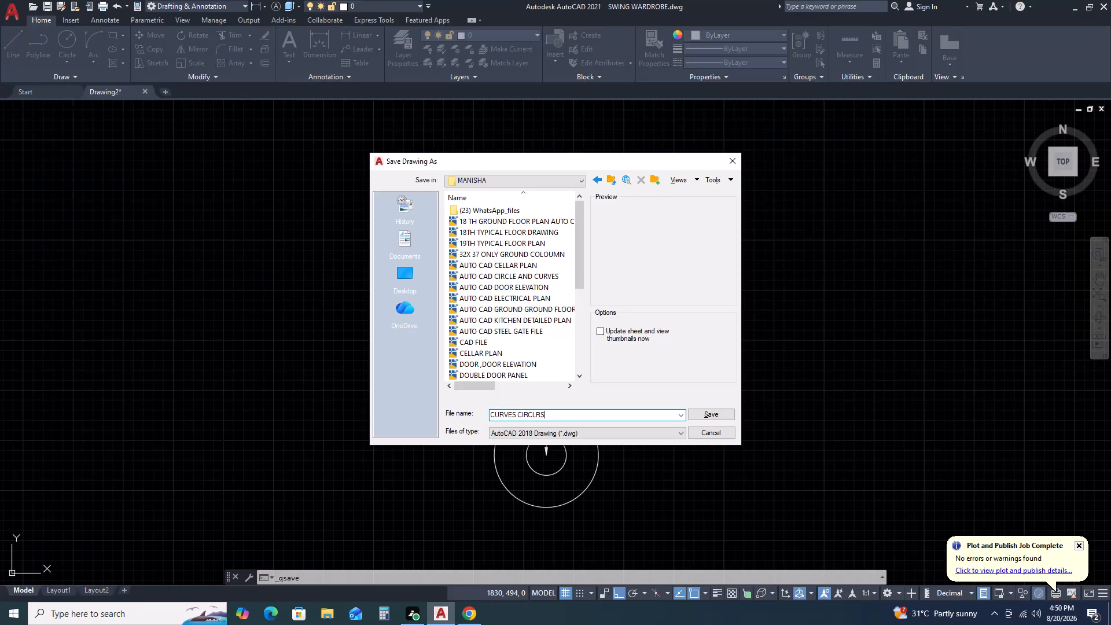
pyautogui.write('AU')
pyautogui.write('TO')
pyautogui.press('space')
pyautogui.write('CAD')
pyautogui.press('space')
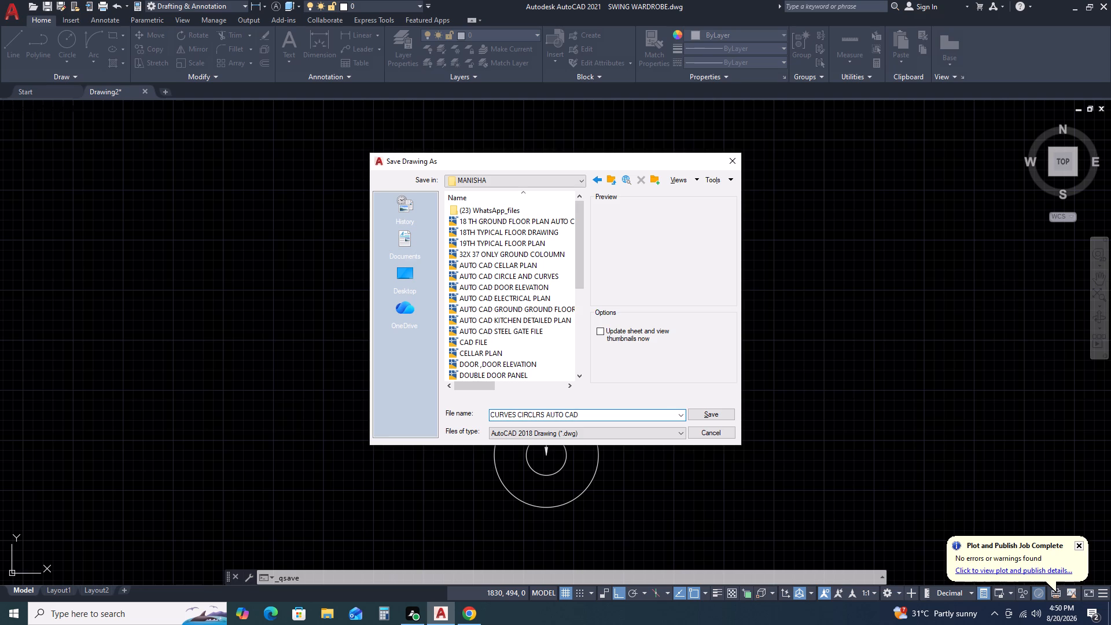
pyautogui.press('2')
pyautogui.press('0')
pyautogui.click(713, 410)
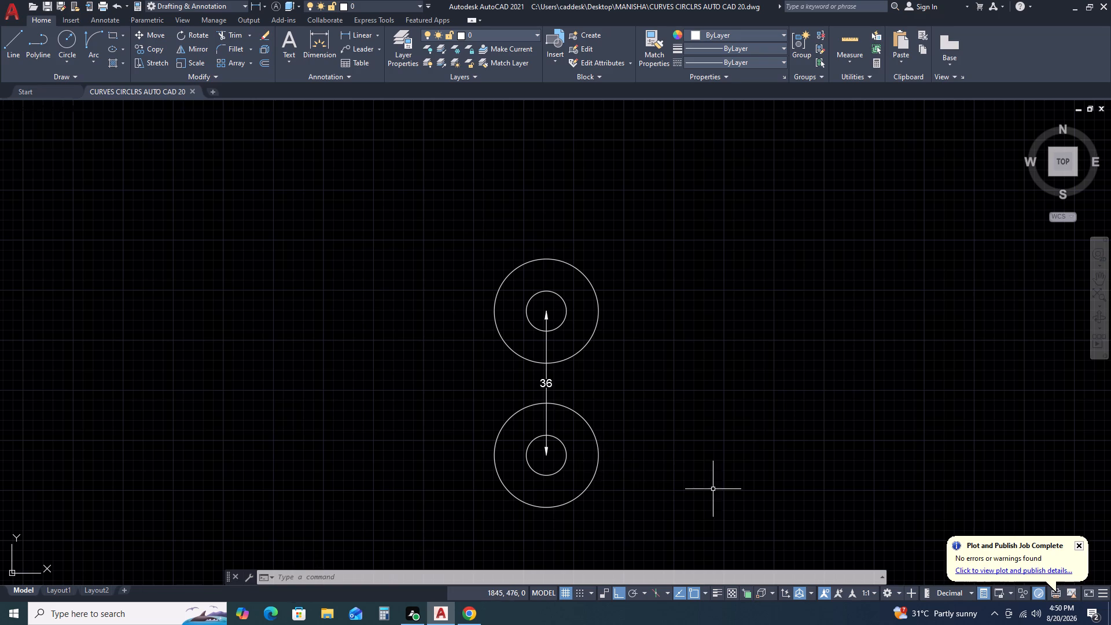
# Move both small circle pairs and their 36 dimension about 139 horizontally toward the outer end of the 50 dimension.
pyautogui.click(633, 218)
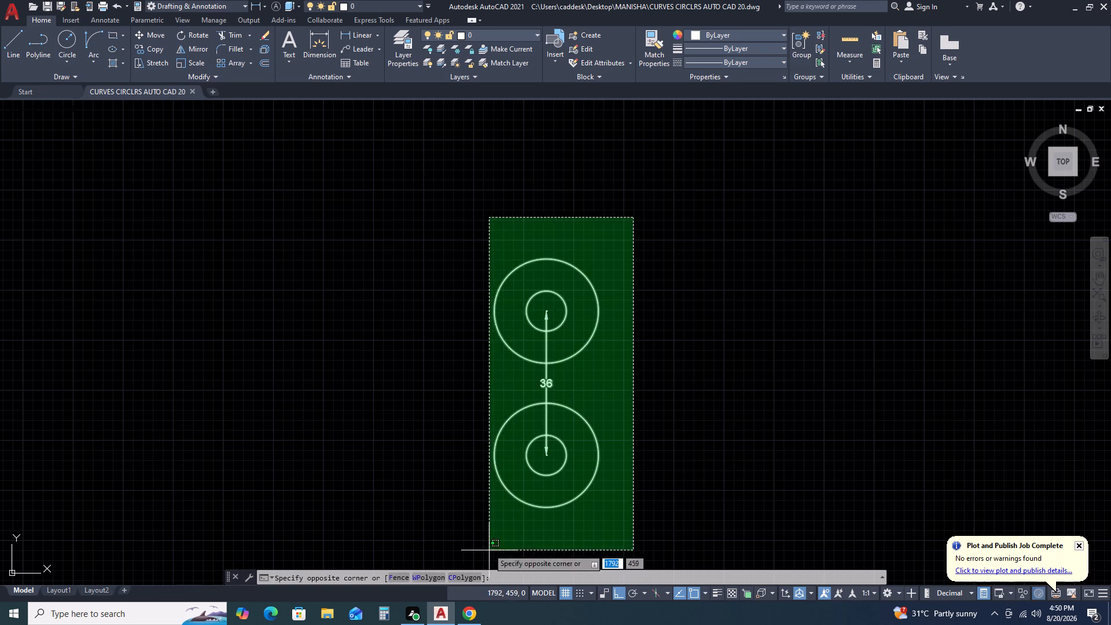
pyautogui.click(484, 538)
pyautogui.scroll(-3, 484, 538)
pyautogui.press('m')
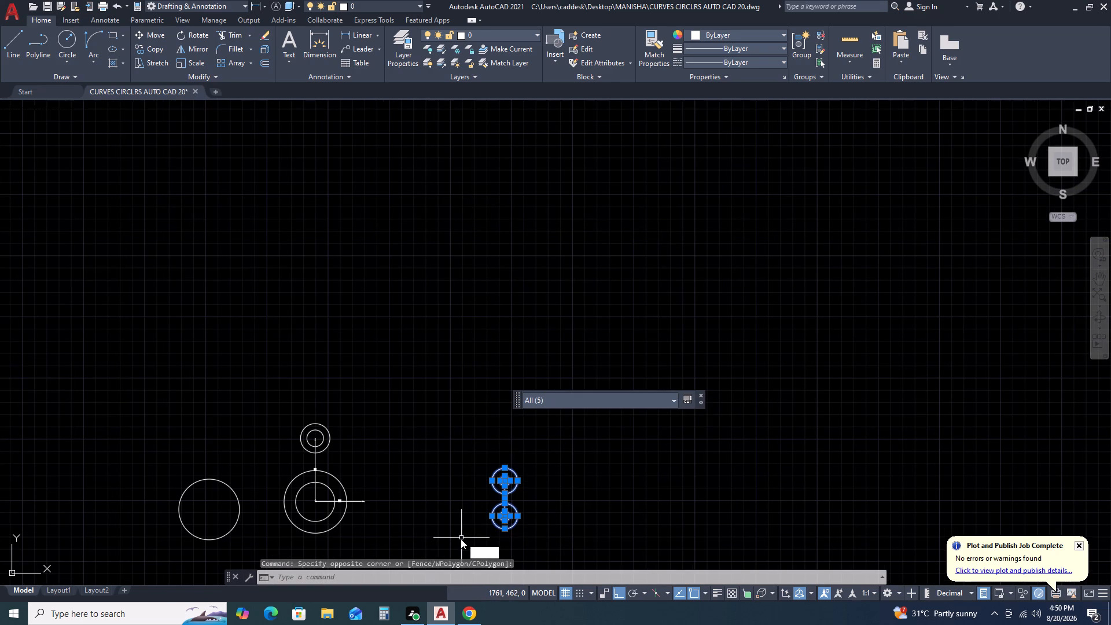
pyautogui.press('space')
pyautogui.click(502, 519)
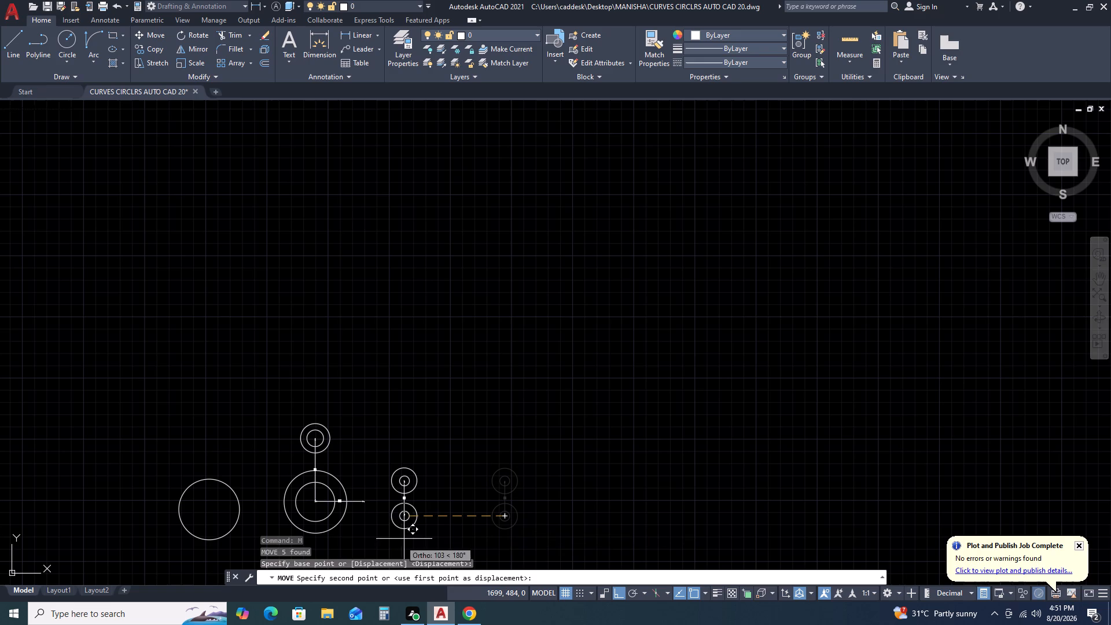
pyautogui.moveTo(358, 532); pyautogui.dragTo(489, 469, button='middle')
pyautogui.moveTo(577, 442); pyautogui.dragTo(593, 436, button='middle')
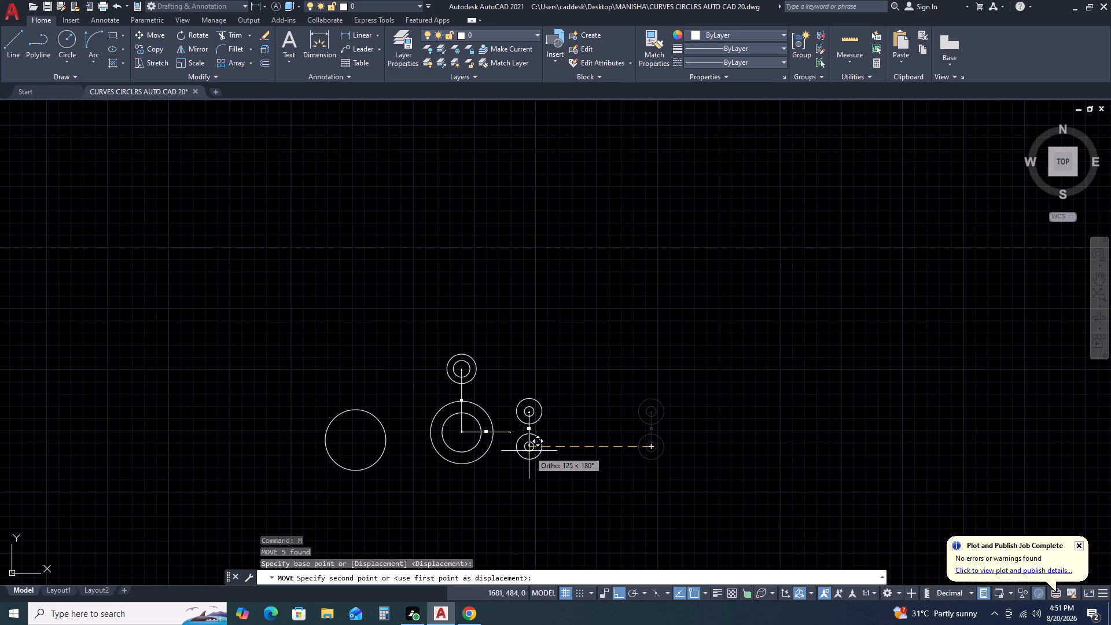
pyautogui.scroll(3, 516, 432)
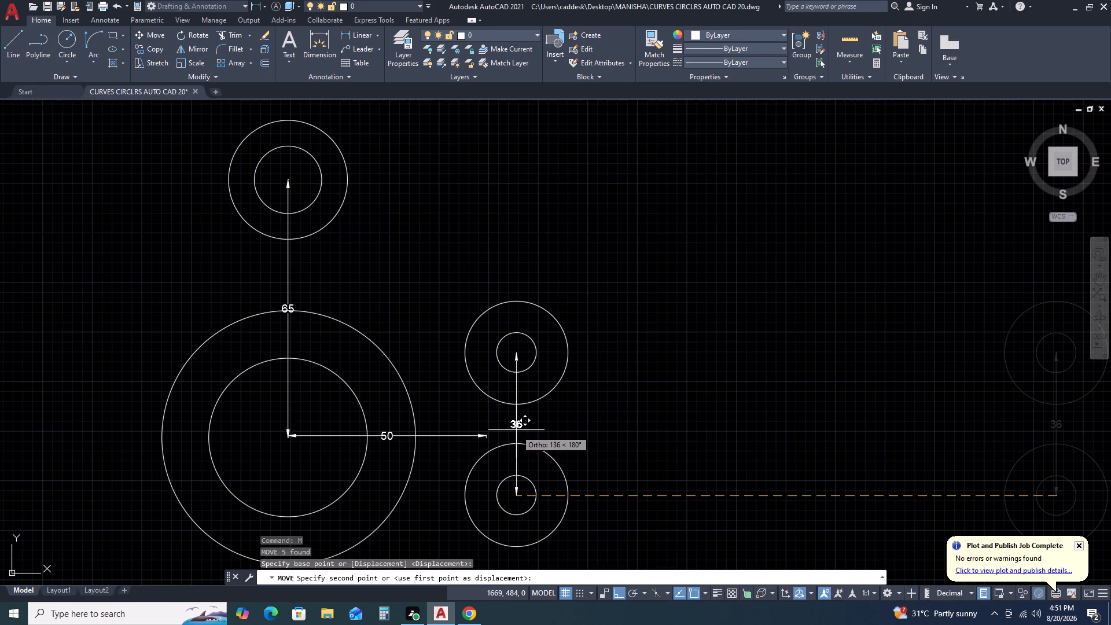
pyautogui.click(508, 435)
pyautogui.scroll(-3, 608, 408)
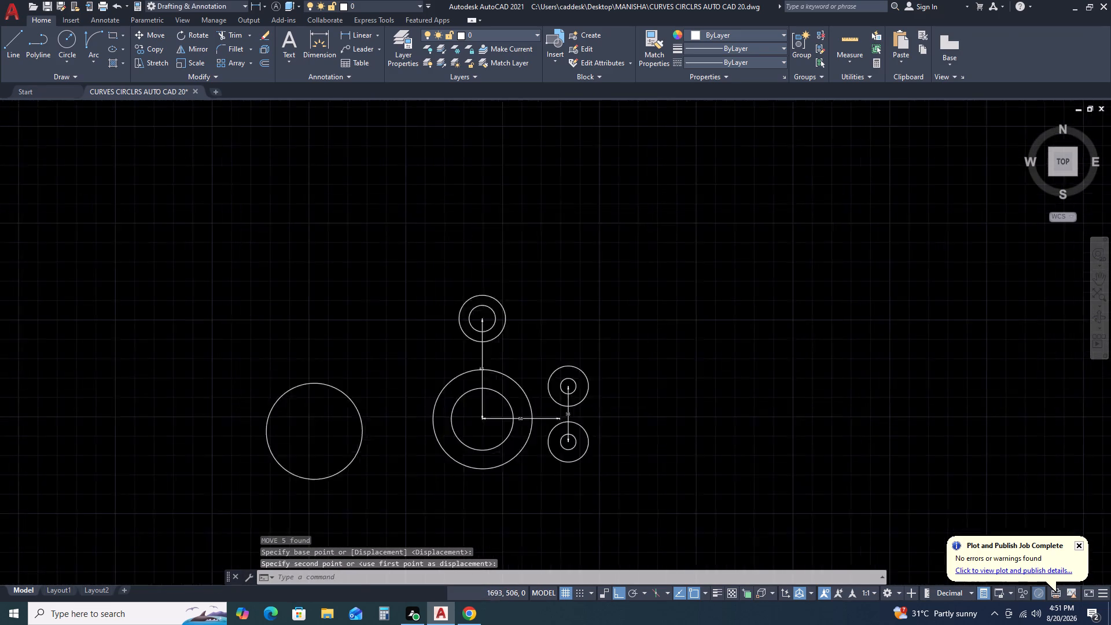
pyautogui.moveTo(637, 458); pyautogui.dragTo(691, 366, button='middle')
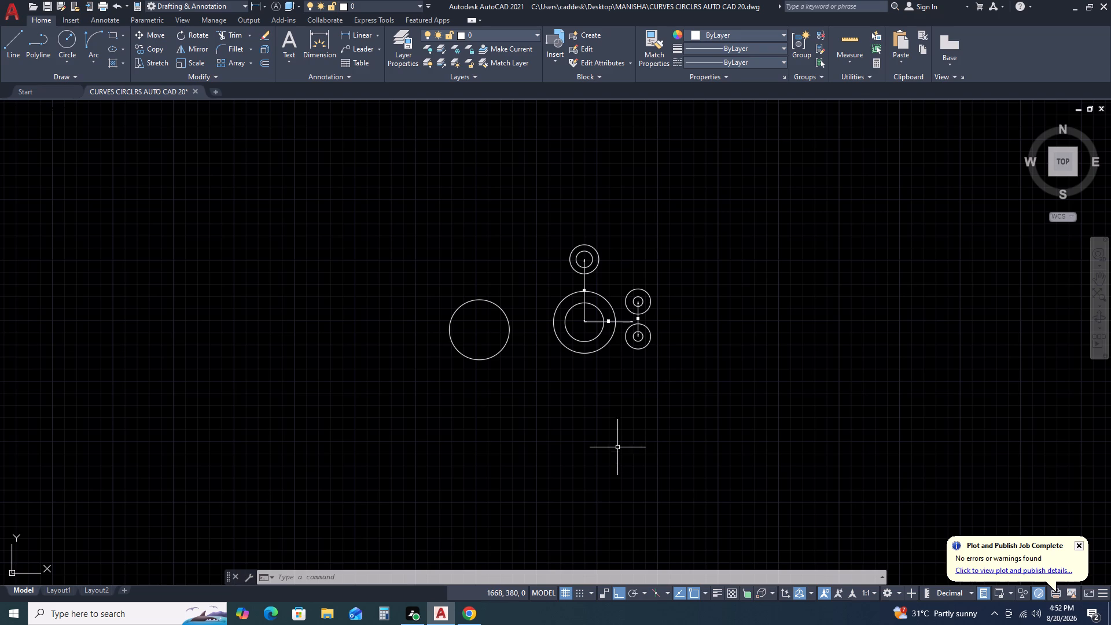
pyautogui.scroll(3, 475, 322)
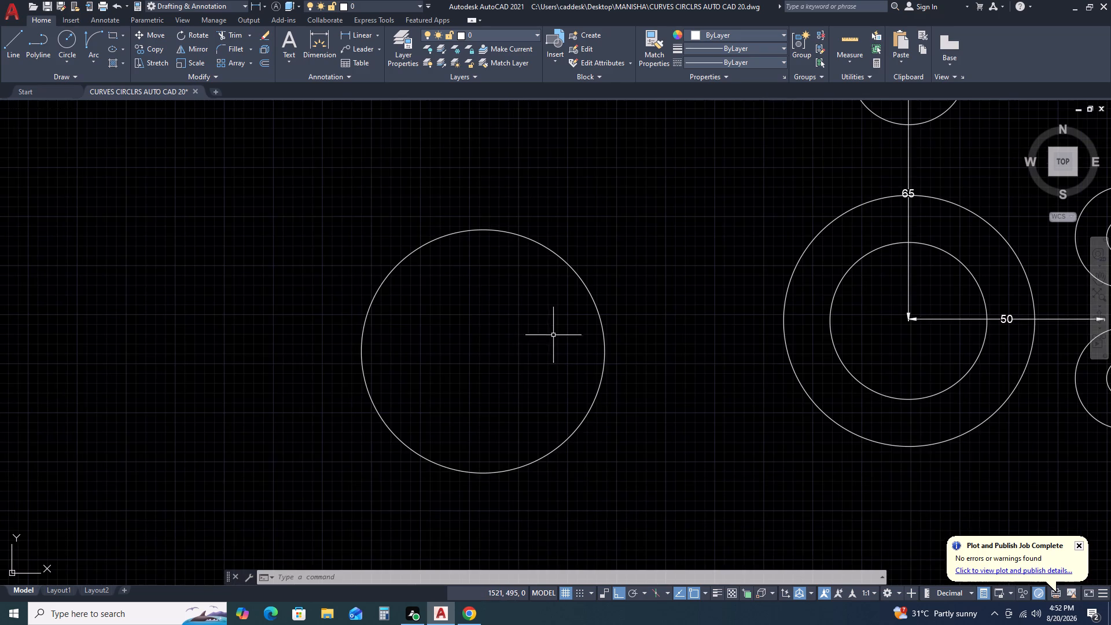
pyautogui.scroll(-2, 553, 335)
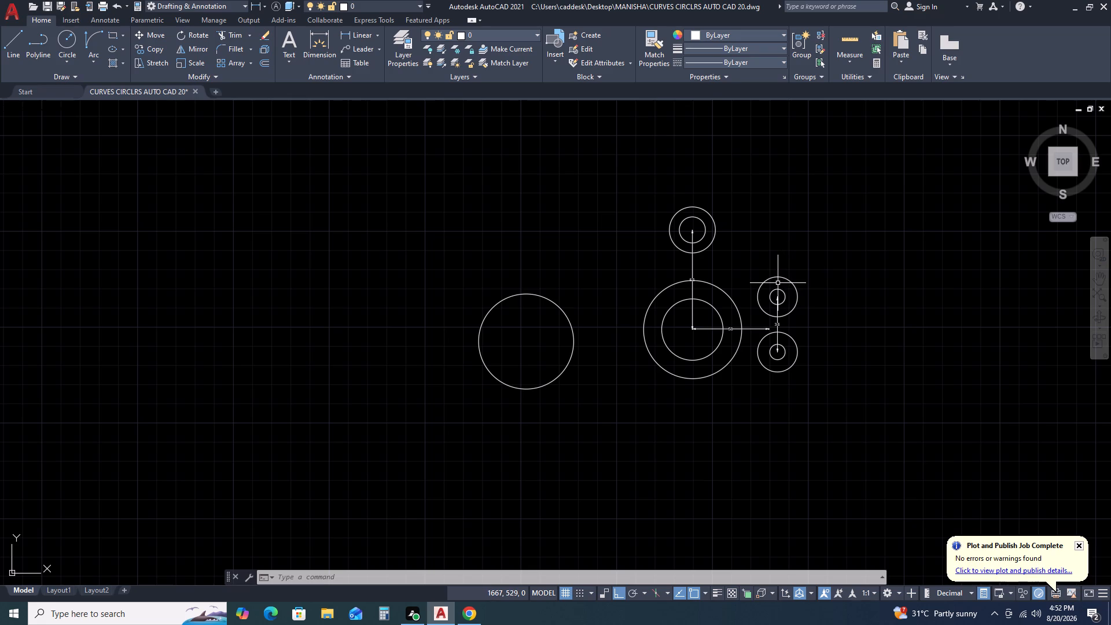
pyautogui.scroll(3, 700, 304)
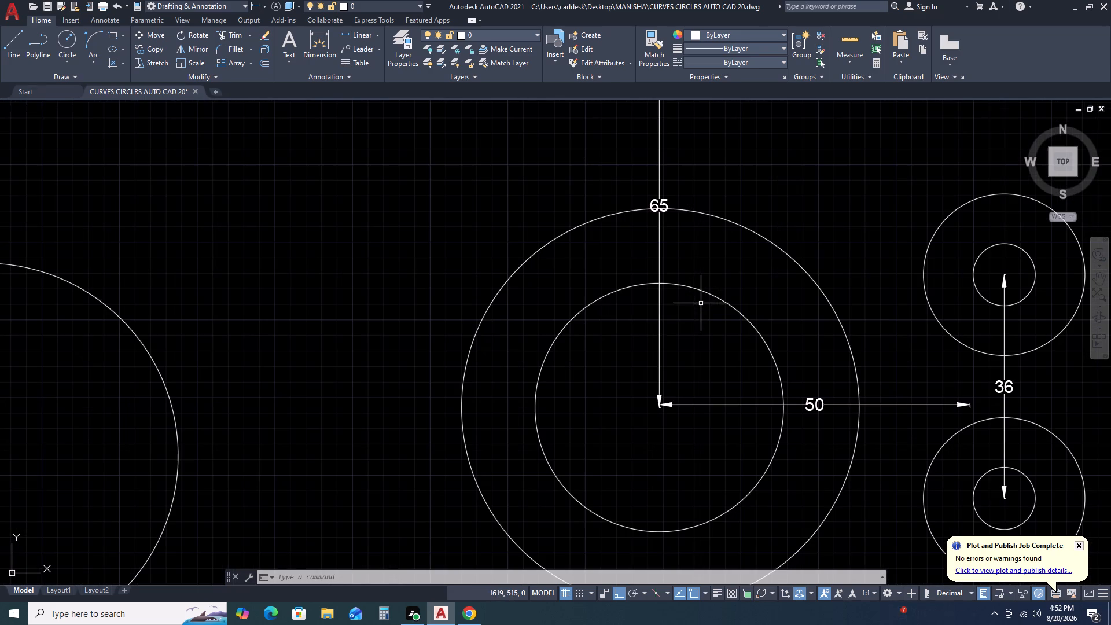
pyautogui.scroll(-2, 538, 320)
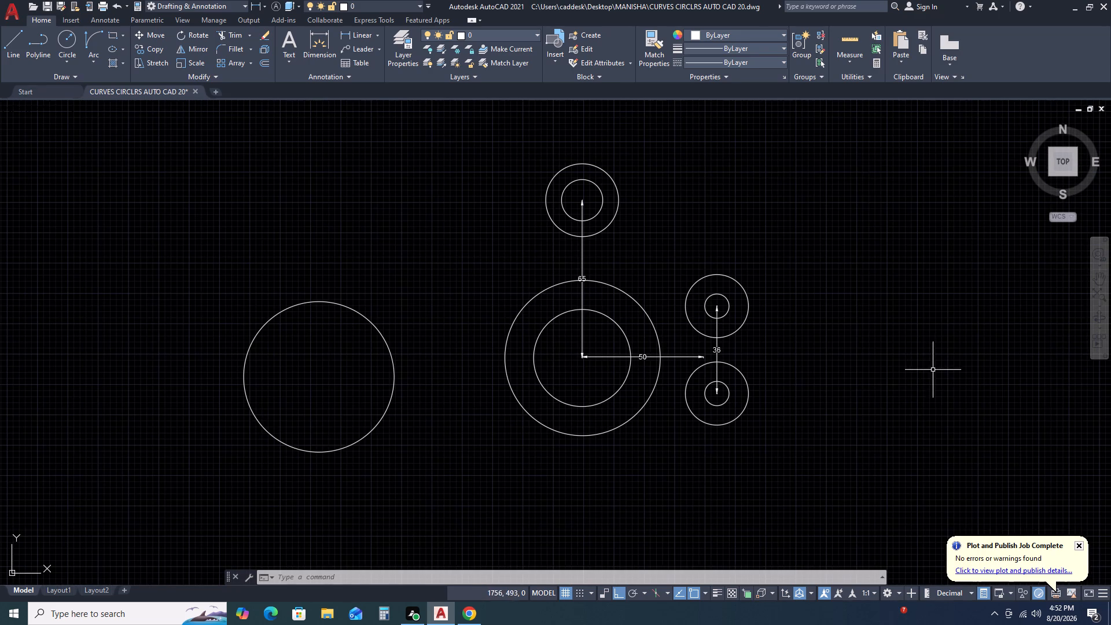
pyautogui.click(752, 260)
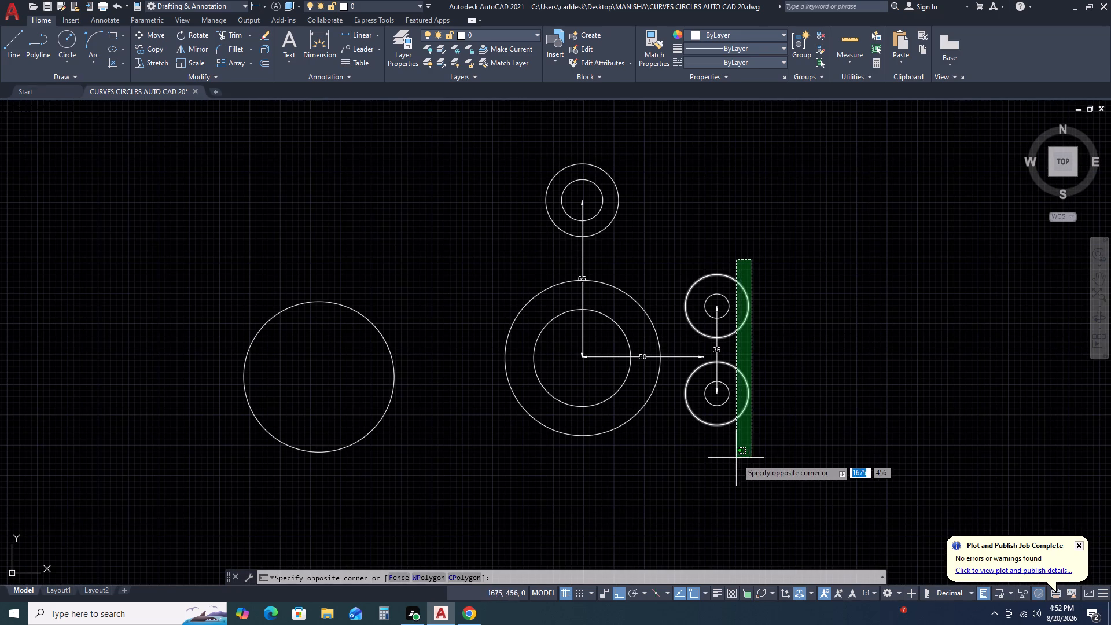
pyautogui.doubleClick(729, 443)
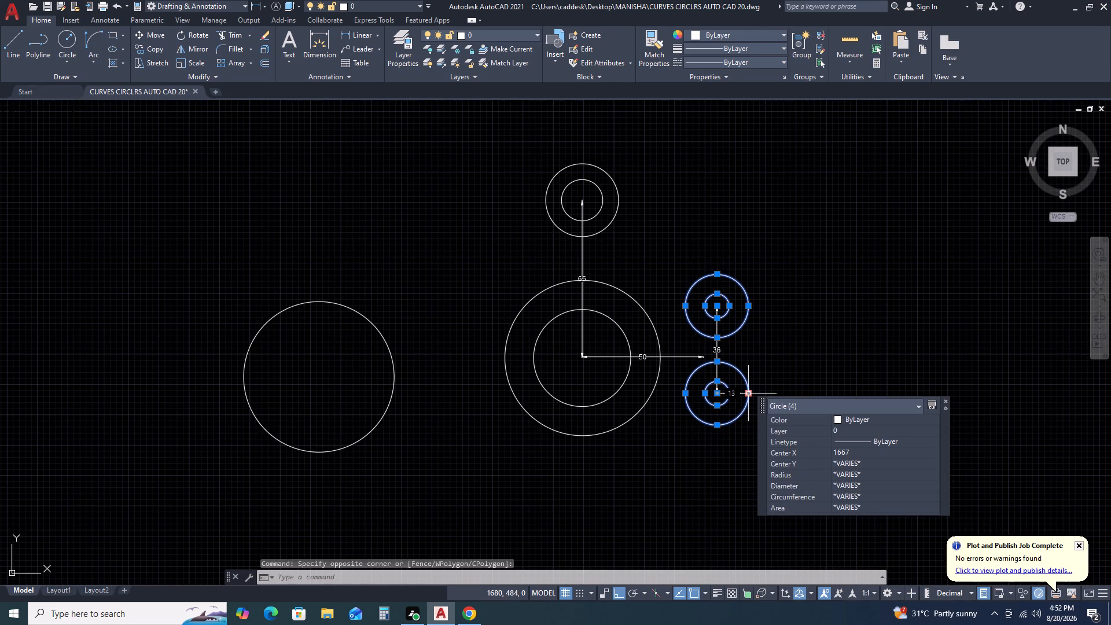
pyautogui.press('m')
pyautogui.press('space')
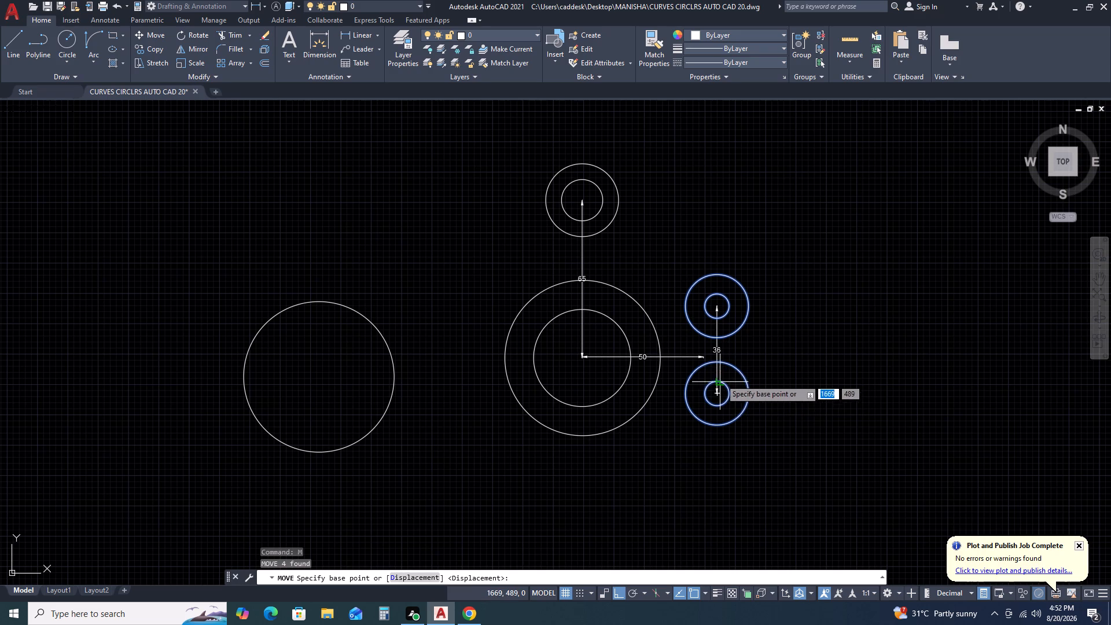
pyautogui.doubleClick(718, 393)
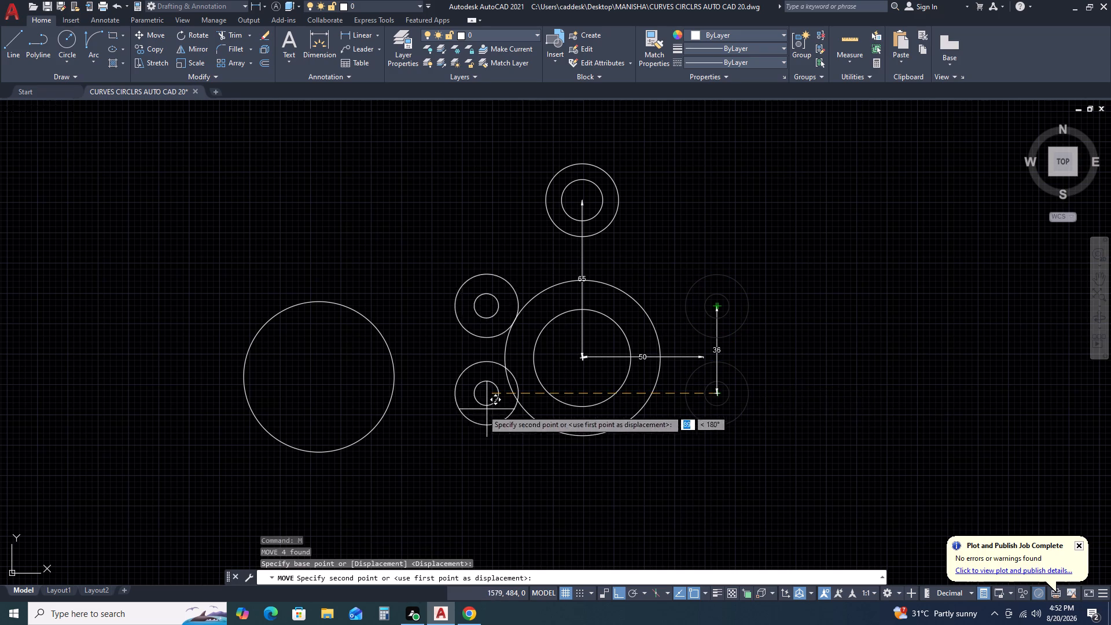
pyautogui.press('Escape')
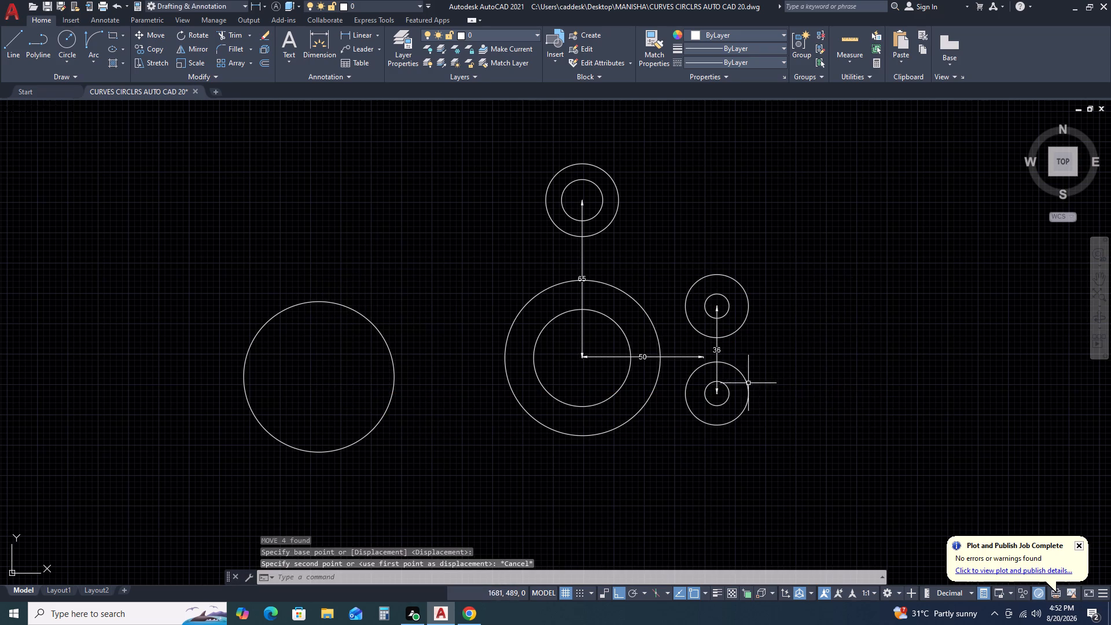
# Move the 50 dimension's line down below the two large concentric circles.
pyautogui.click(645, 358)
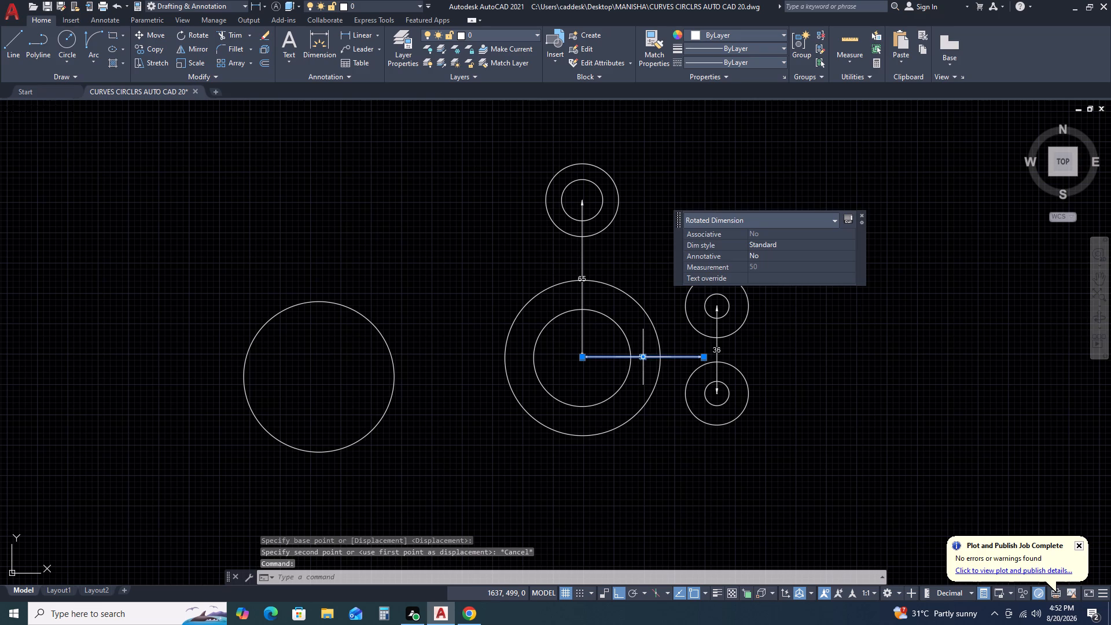
pyautogui.click(642, 357)
pyautogui.click(636, 470)
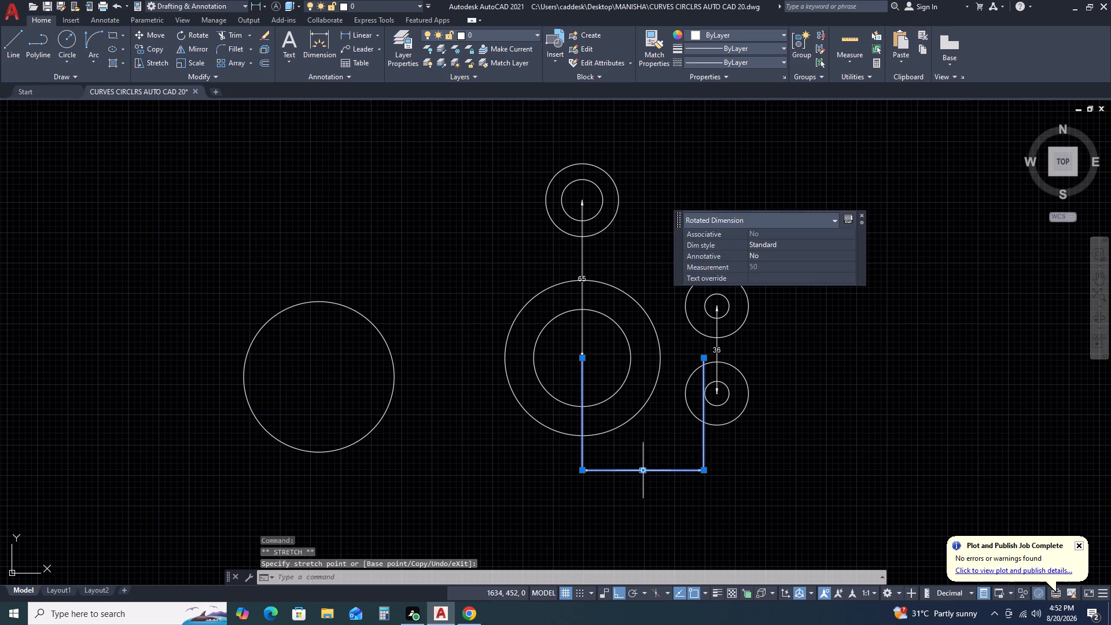
pyautogui.press('Escape')
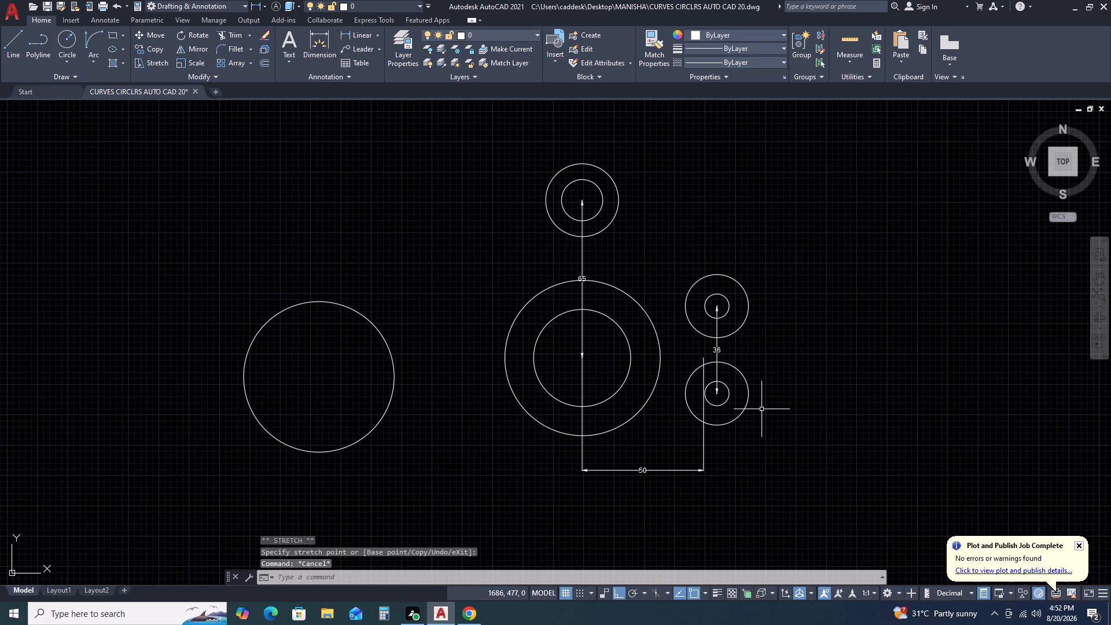
# Move both small circle pairs and their 36 dimension about 5 horizontally onto the extension line at the 50 dimension's outer end.
pyautogui.moveTo(764, 271); pyautogui.dragTo(750, 300)
pyautogui.click(718, 459)
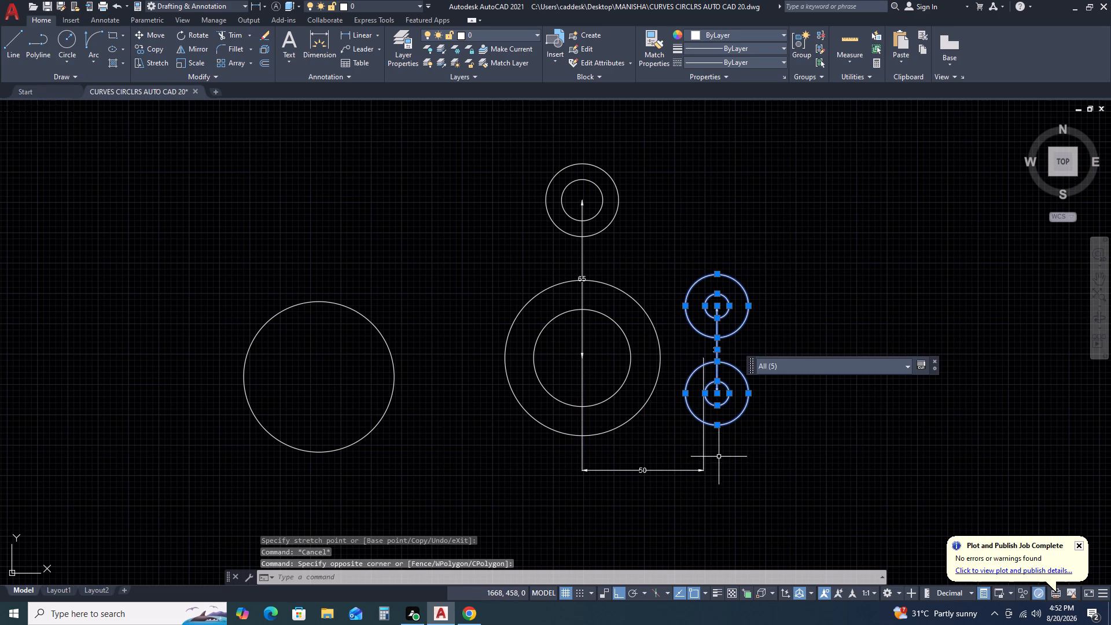
pyautogui.write('M')
pyautogui.press('space')
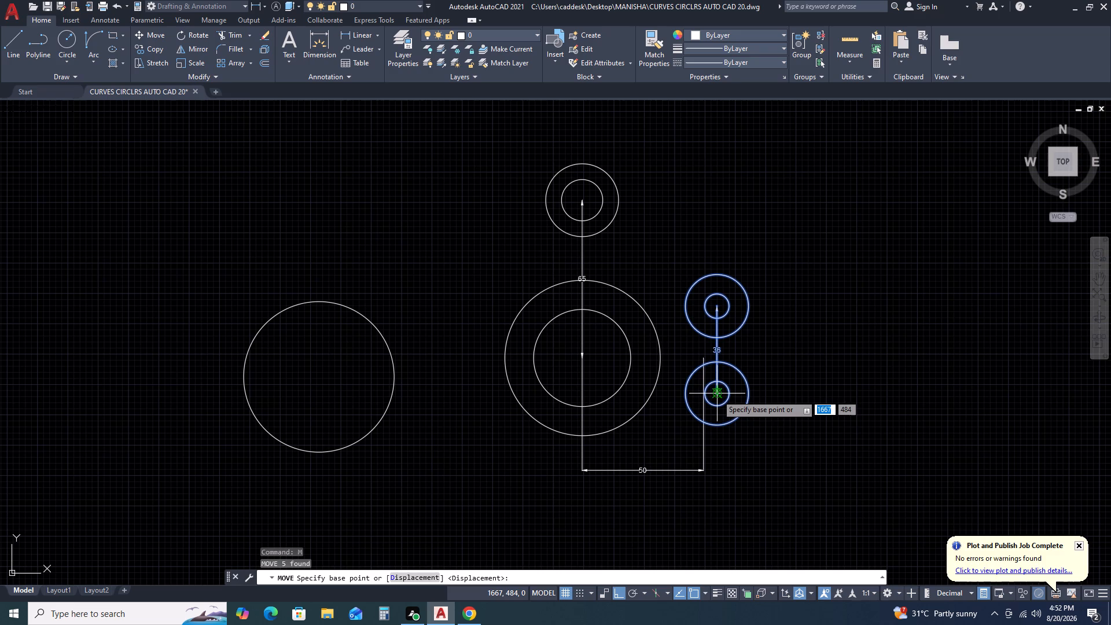
pyautogui.click(717, 395)
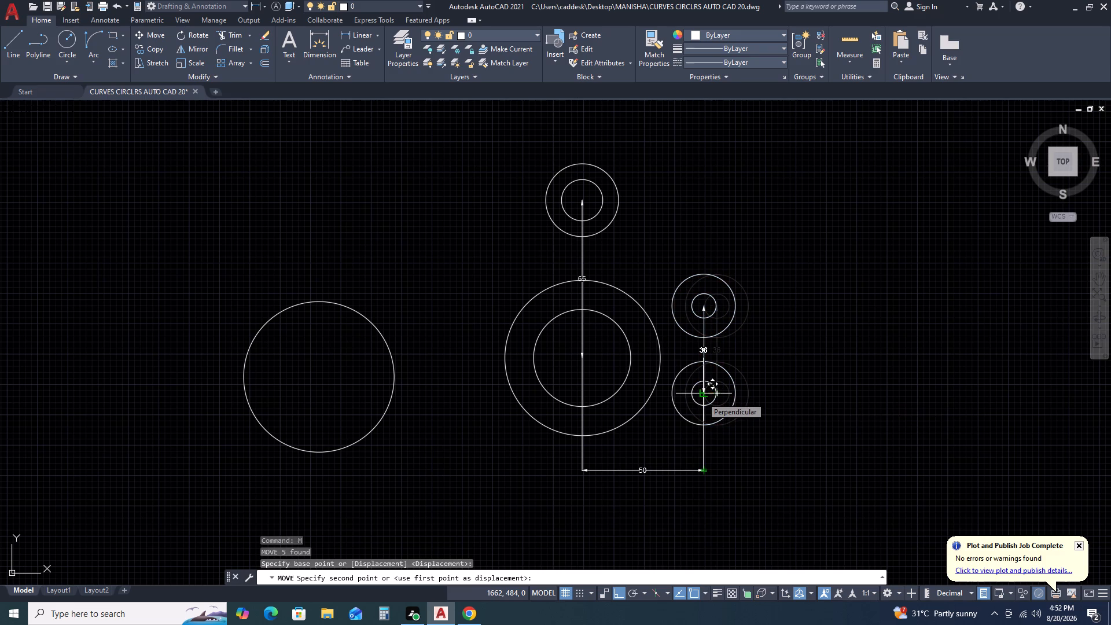
pyautogui.scroll(2, 699, 402)
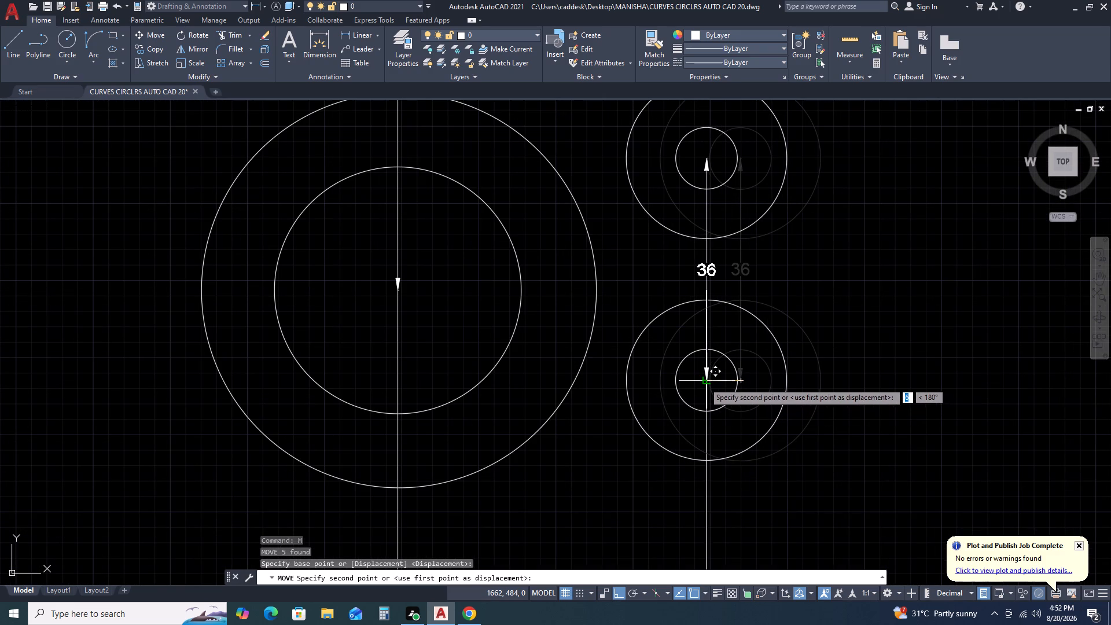
pyautogui.click(704, 383)
pyautogui.scroll(-2, 752, 370)
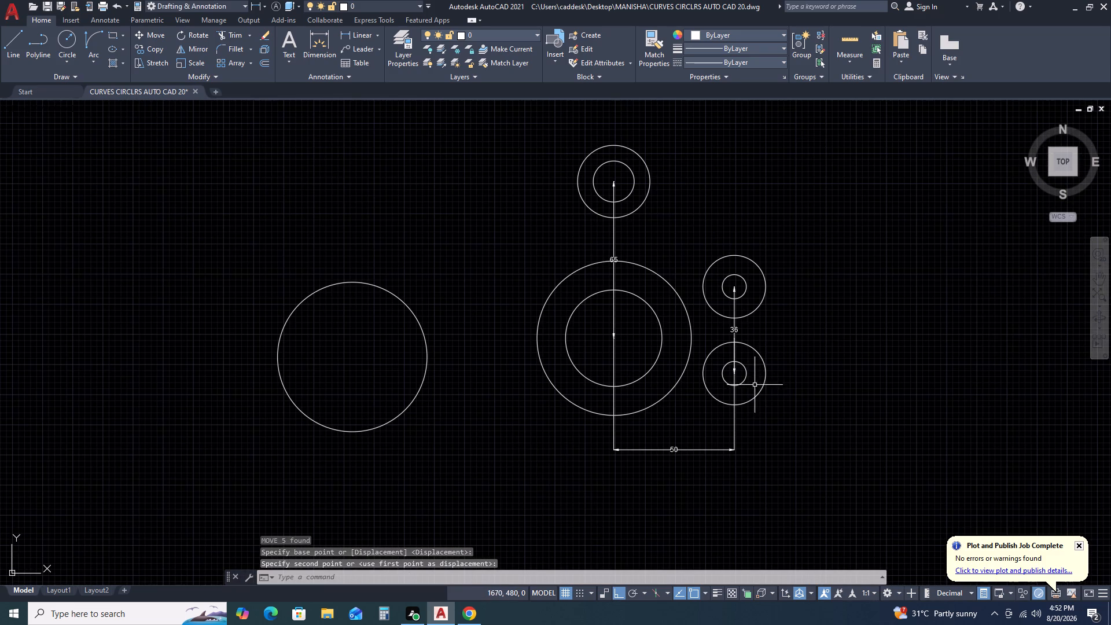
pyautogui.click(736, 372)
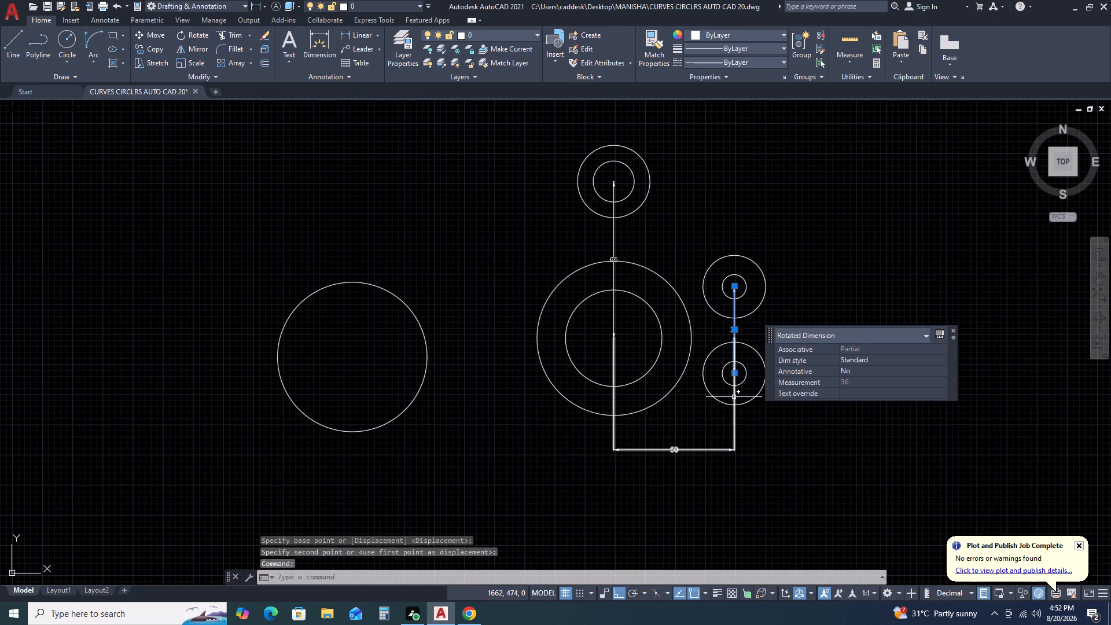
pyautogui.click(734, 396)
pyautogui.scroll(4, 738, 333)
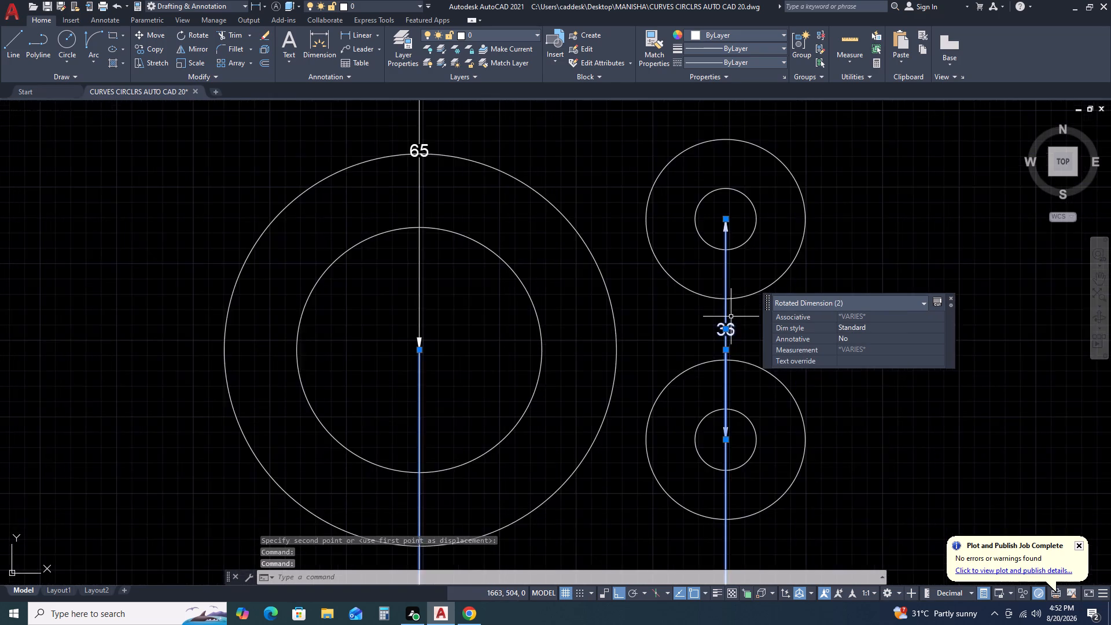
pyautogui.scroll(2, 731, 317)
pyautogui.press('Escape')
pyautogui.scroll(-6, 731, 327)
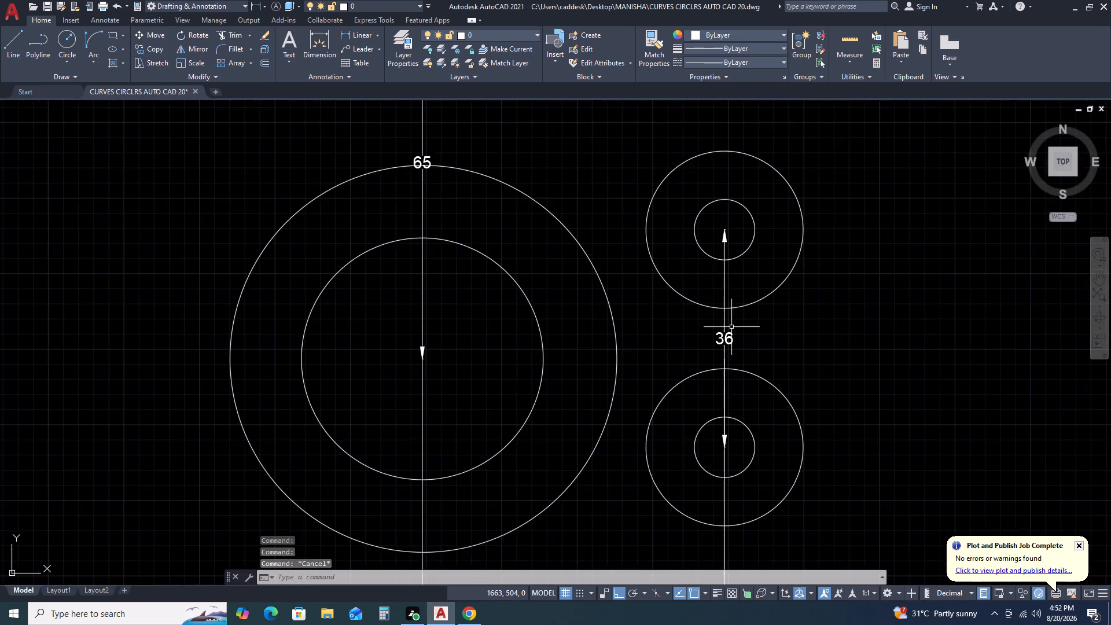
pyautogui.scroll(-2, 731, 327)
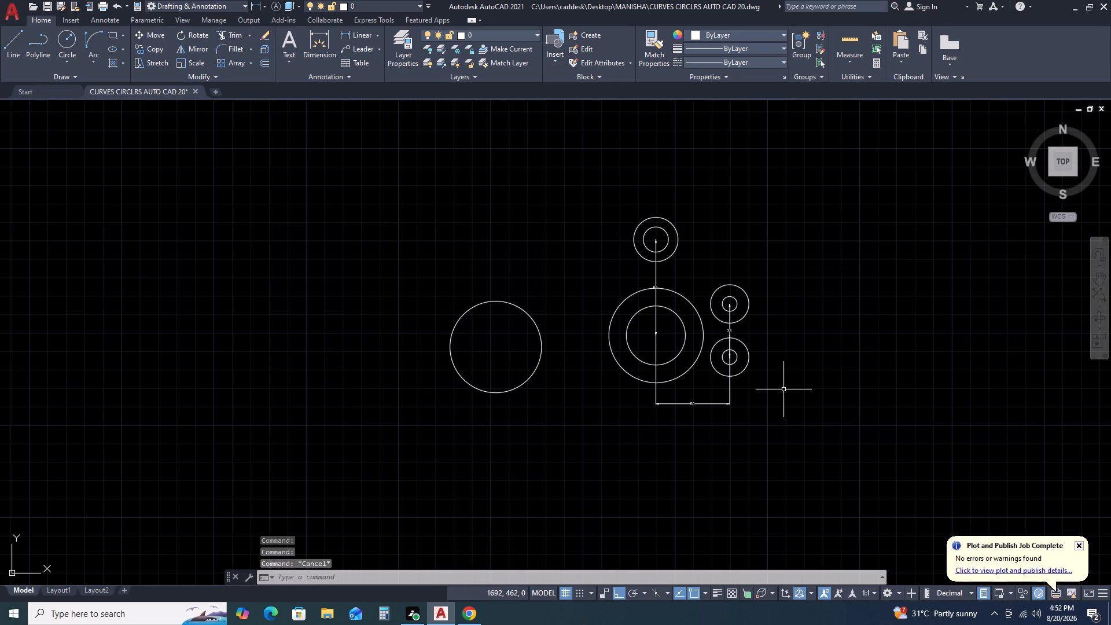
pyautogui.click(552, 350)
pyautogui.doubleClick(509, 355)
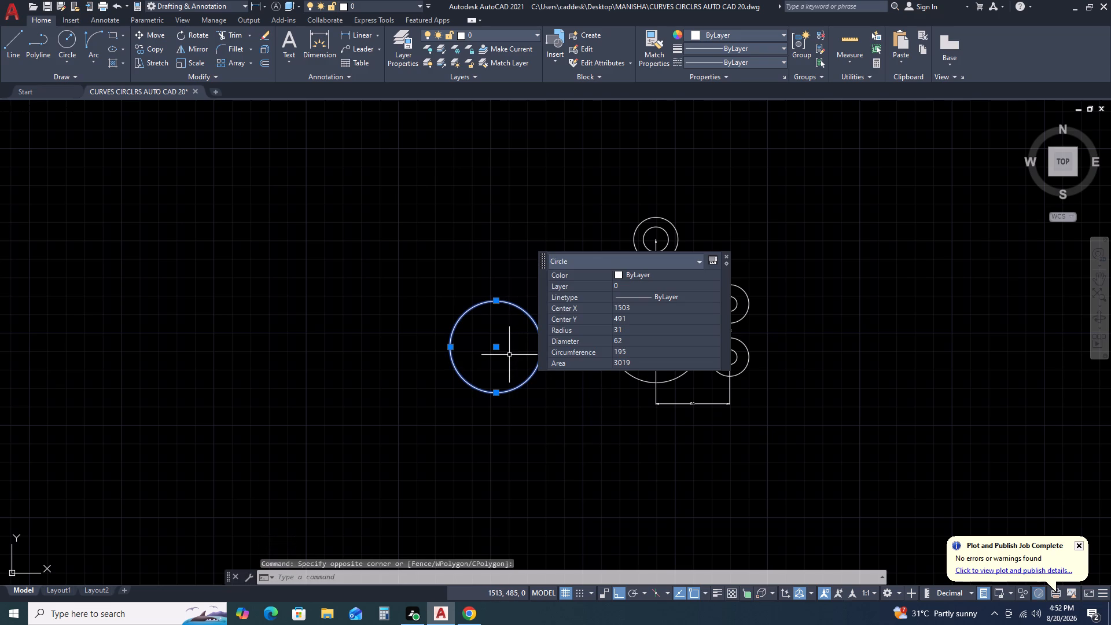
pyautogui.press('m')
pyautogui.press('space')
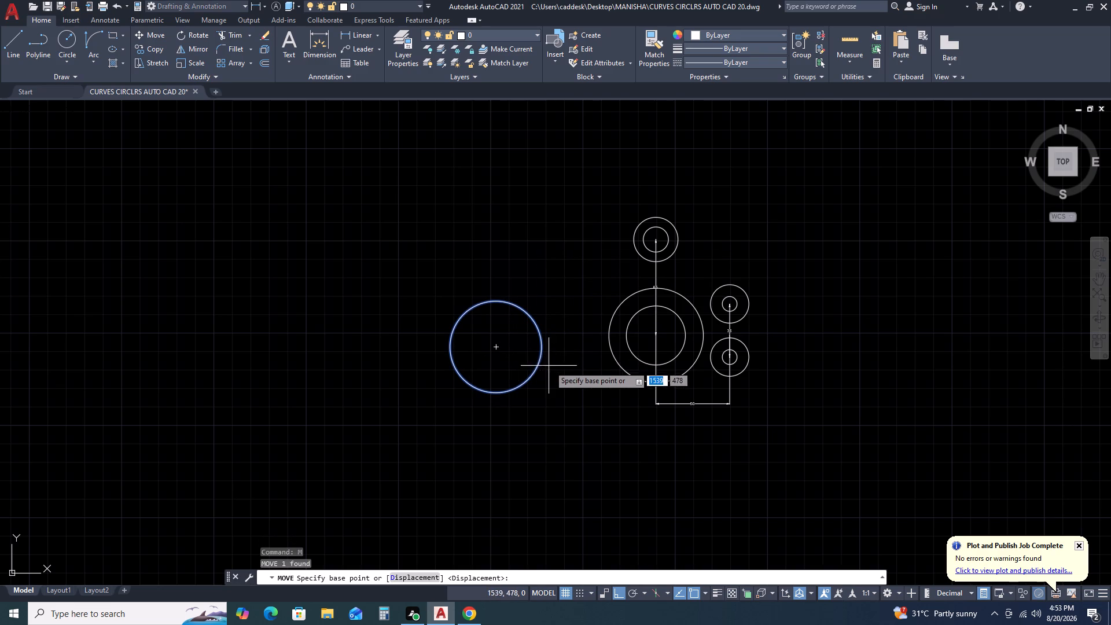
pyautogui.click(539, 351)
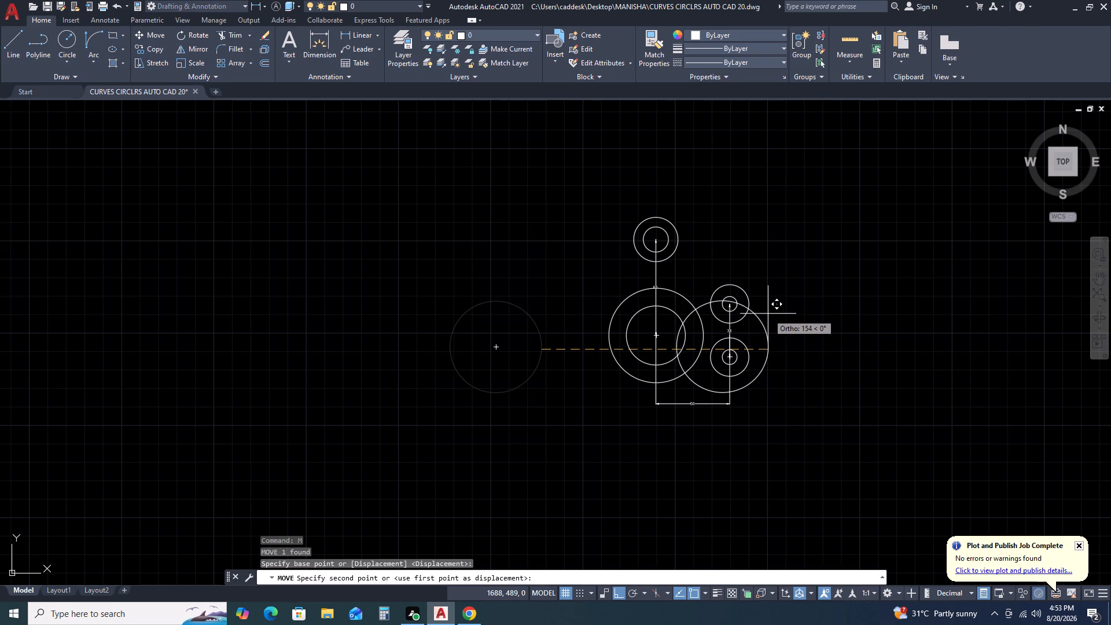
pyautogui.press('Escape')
# Delete the loose radius 31 circle standing apart from the part.
pyautogui.moveTo(522, 254); pyautogui.dragTo(514, 260)
pyautogui.doubleClick(444, 317)
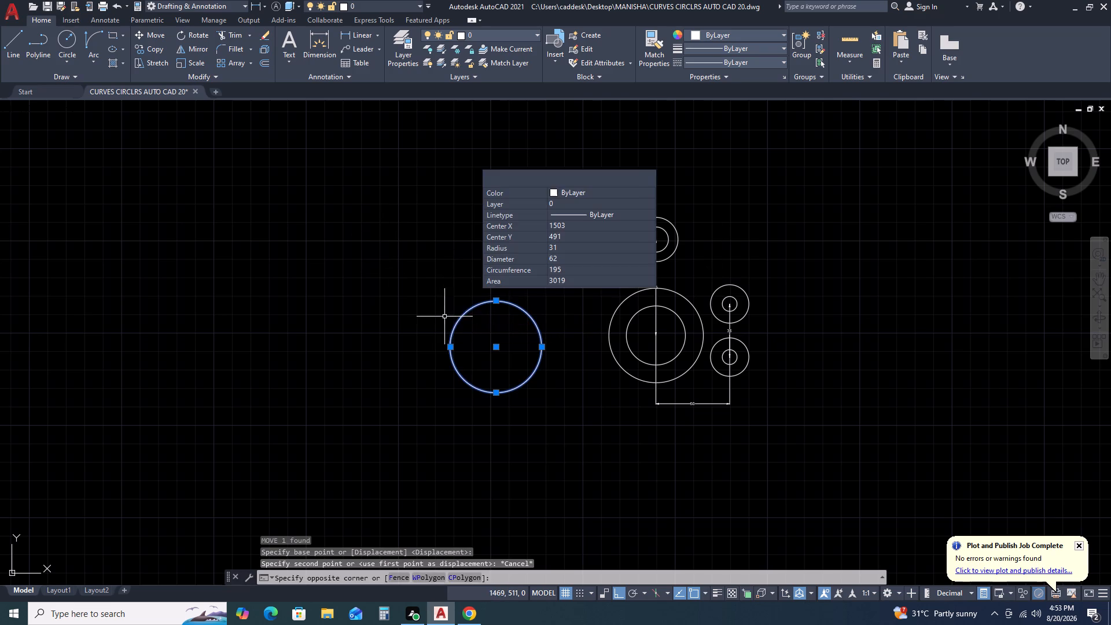
pyautogui.press('Delete')
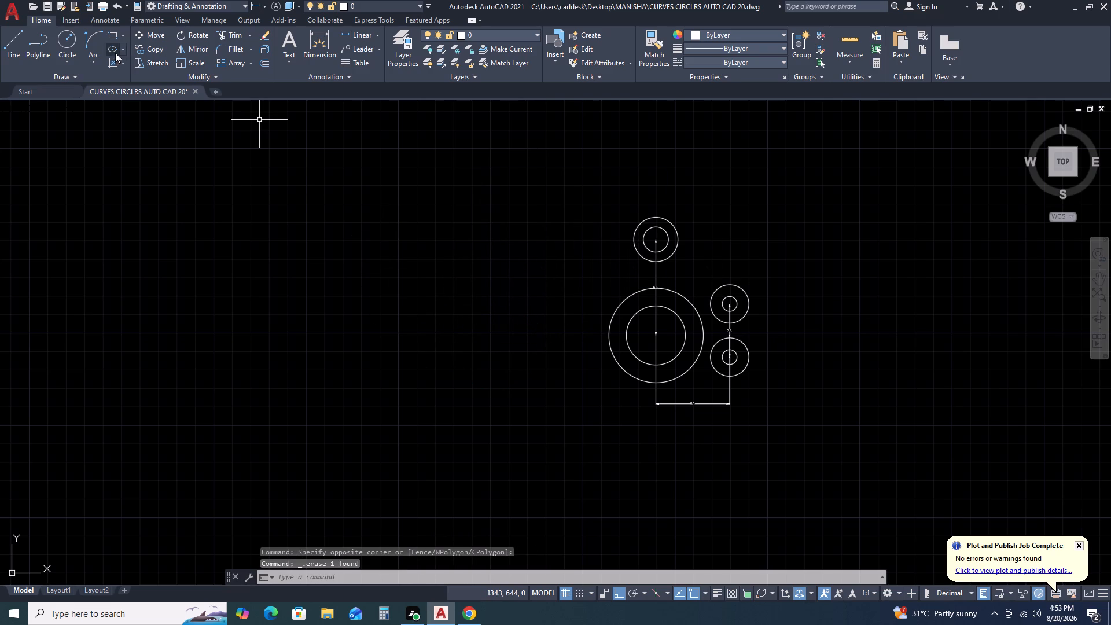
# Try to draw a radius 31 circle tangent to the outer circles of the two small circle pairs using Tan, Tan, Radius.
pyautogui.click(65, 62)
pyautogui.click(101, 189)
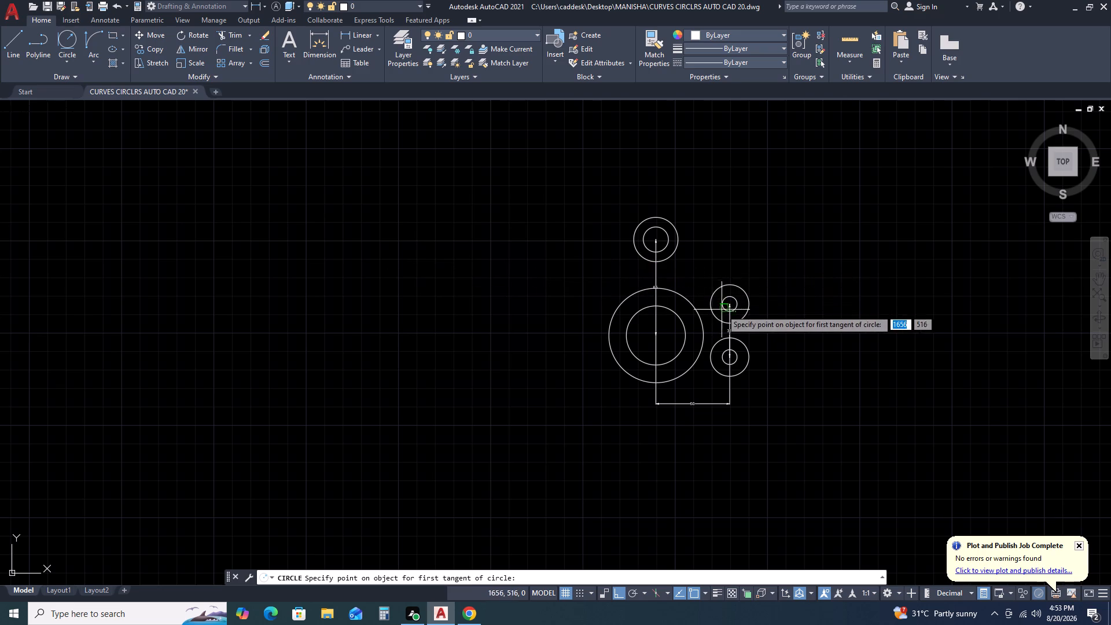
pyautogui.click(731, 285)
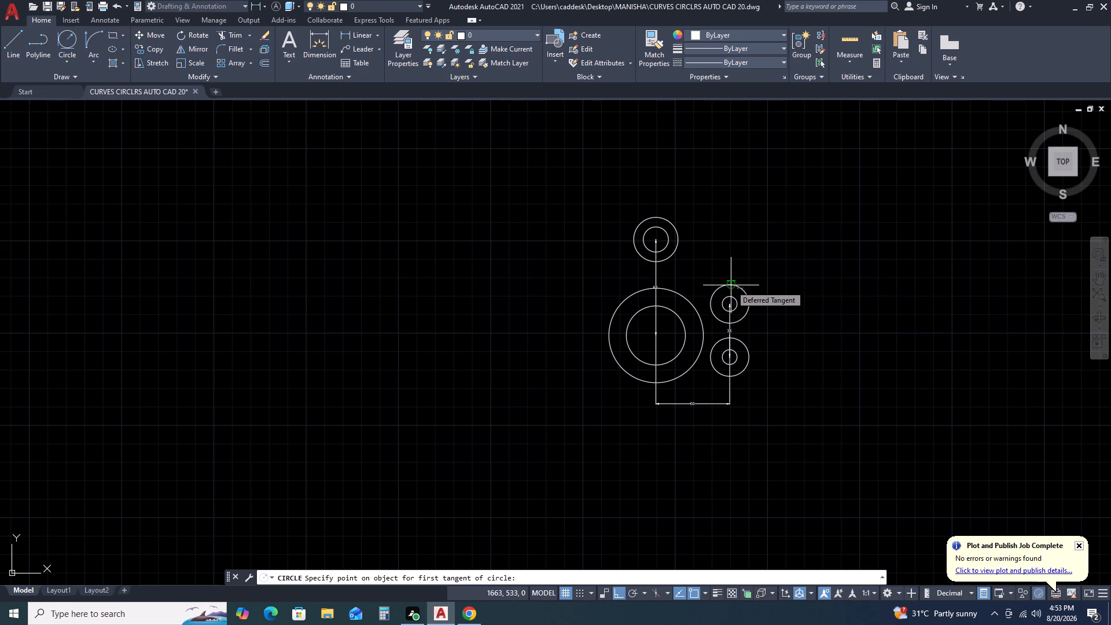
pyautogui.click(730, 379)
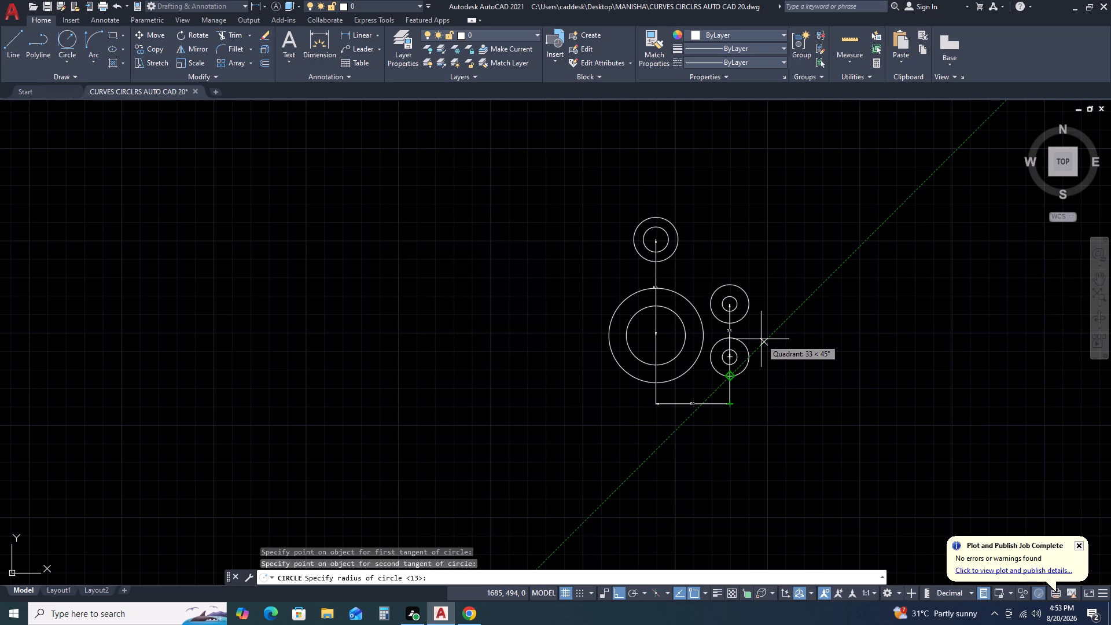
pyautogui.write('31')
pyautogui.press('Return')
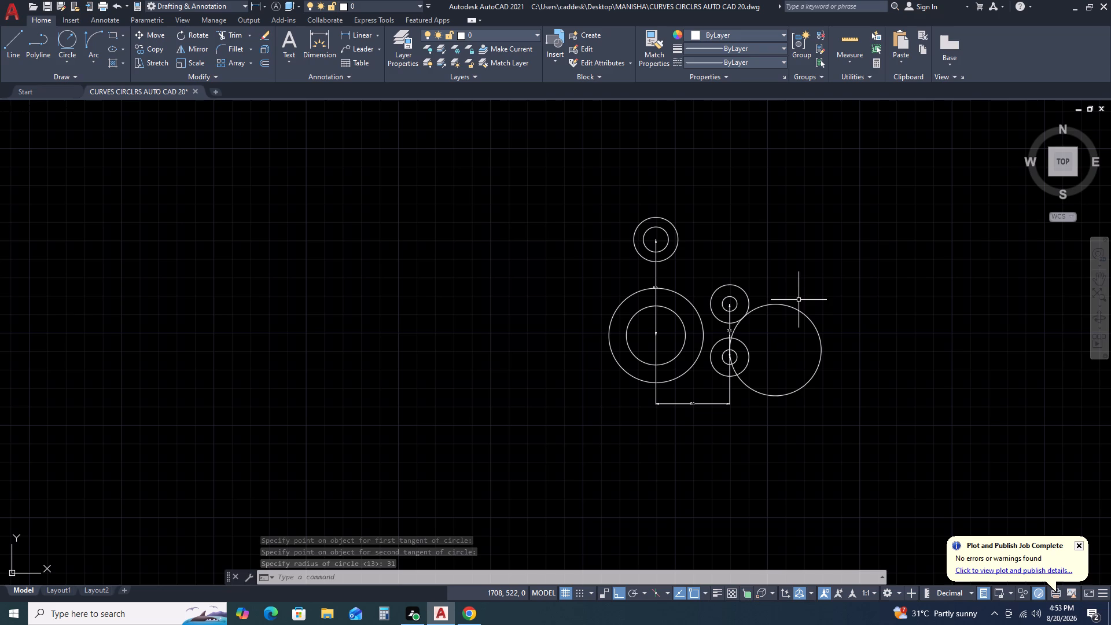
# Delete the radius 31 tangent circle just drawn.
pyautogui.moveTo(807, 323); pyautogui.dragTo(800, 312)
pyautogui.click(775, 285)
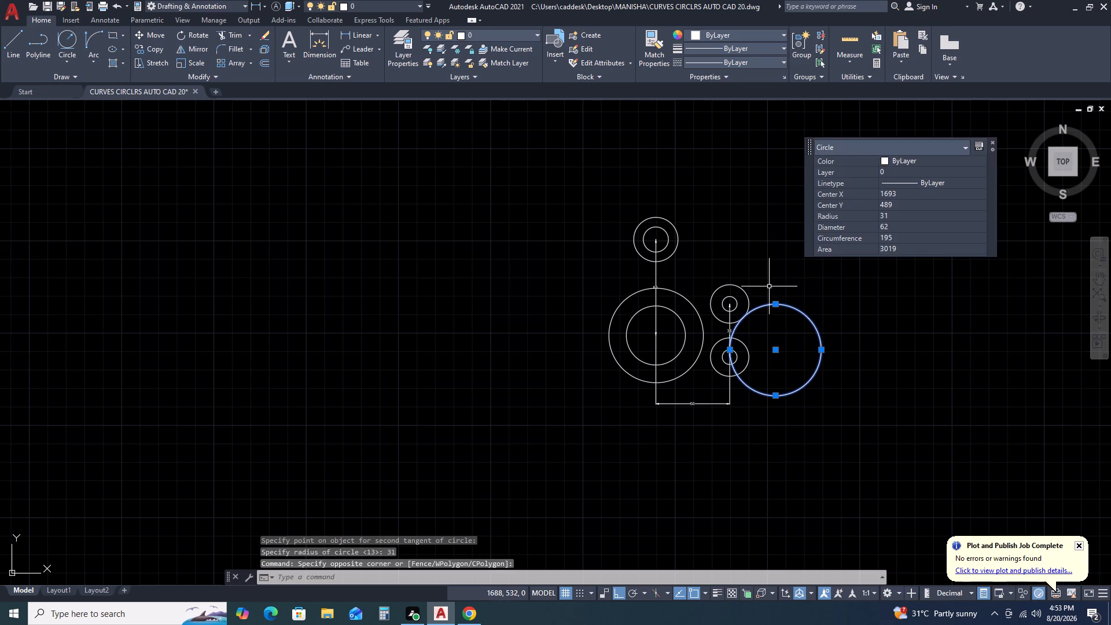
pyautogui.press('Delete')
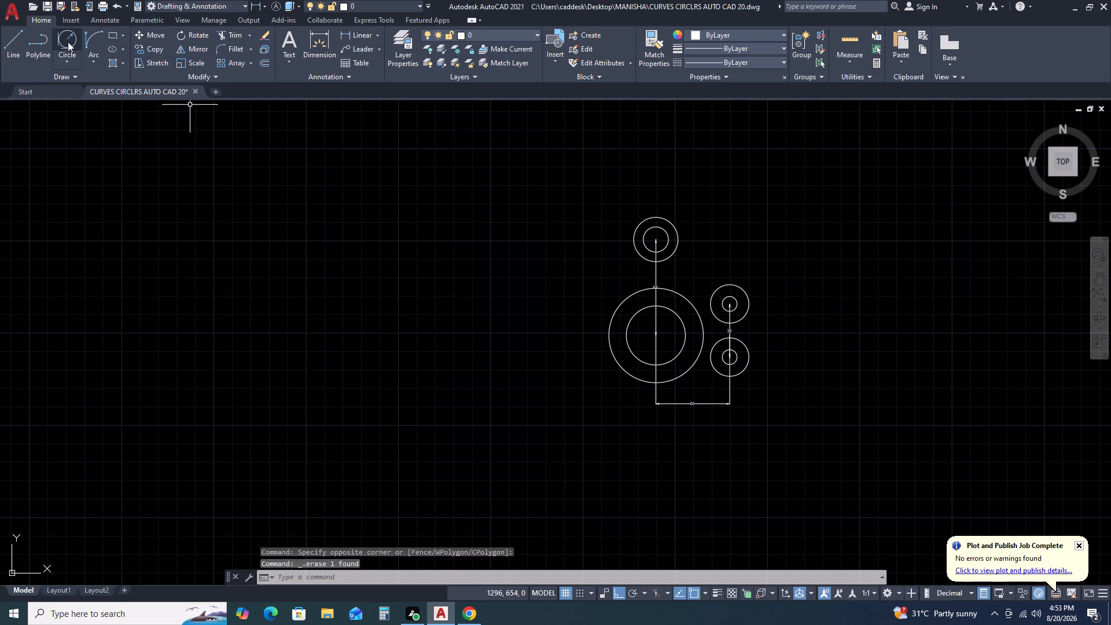
# Draw a radius 31 circle tangent to the outer circles of the lower and upper small circle pairs using Tan, Tan, Radius.
pyautogui.click(68, 42)
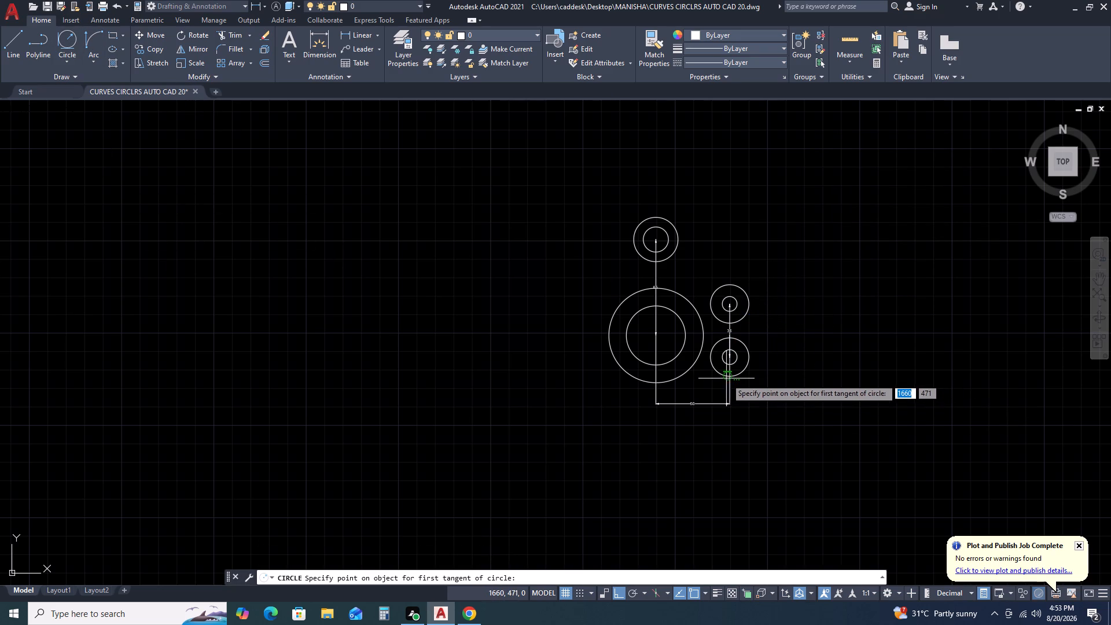
pyautogui.click(731, 378)
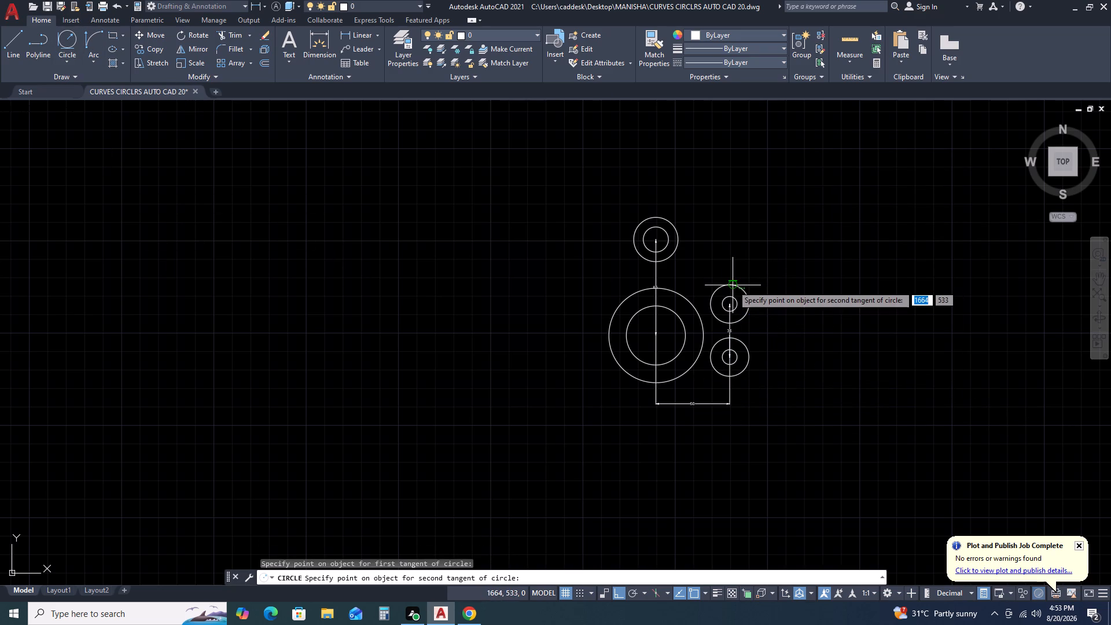
pyautogui.click(731, 285)
pyautogui.write('31')
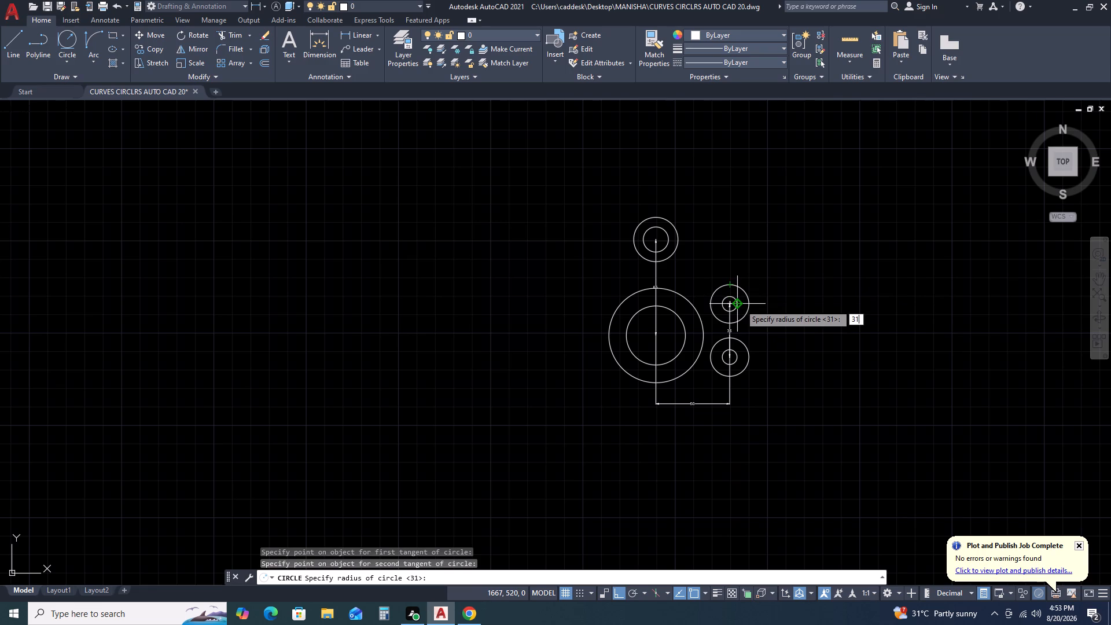
pyautogui.press('Return')
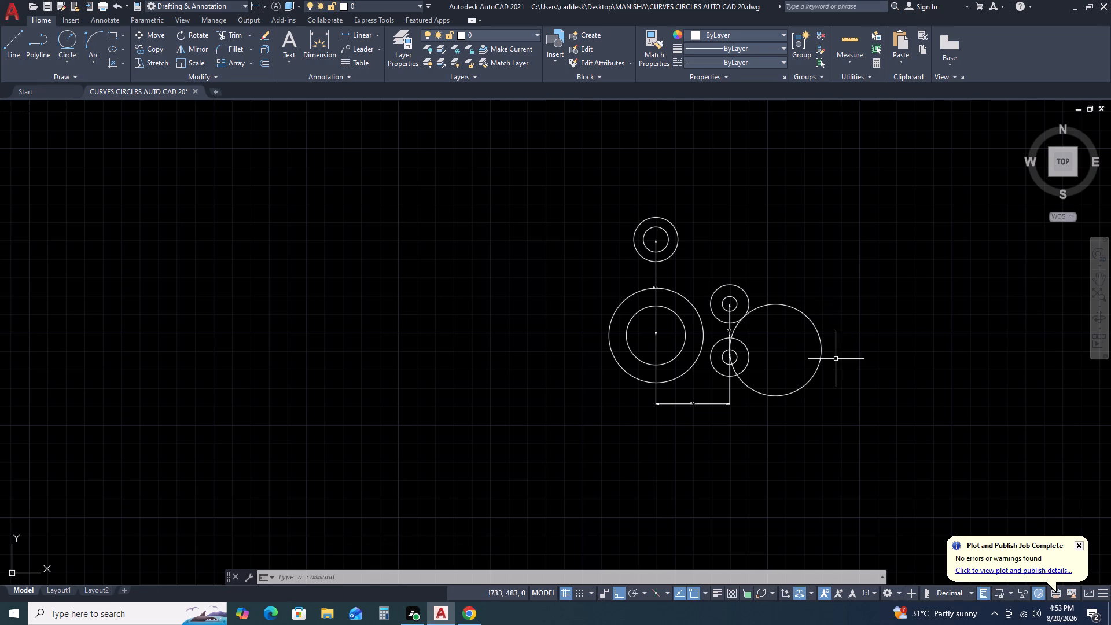
# With Ortho off, move the radius 31 circle from its left quadrant to the right quadrant of the large pair's inner circle.
pyautogui.click(838, 353)
pyautogui.click(791, 295)
pyautogui.press('m')
pyautogui.press('space')
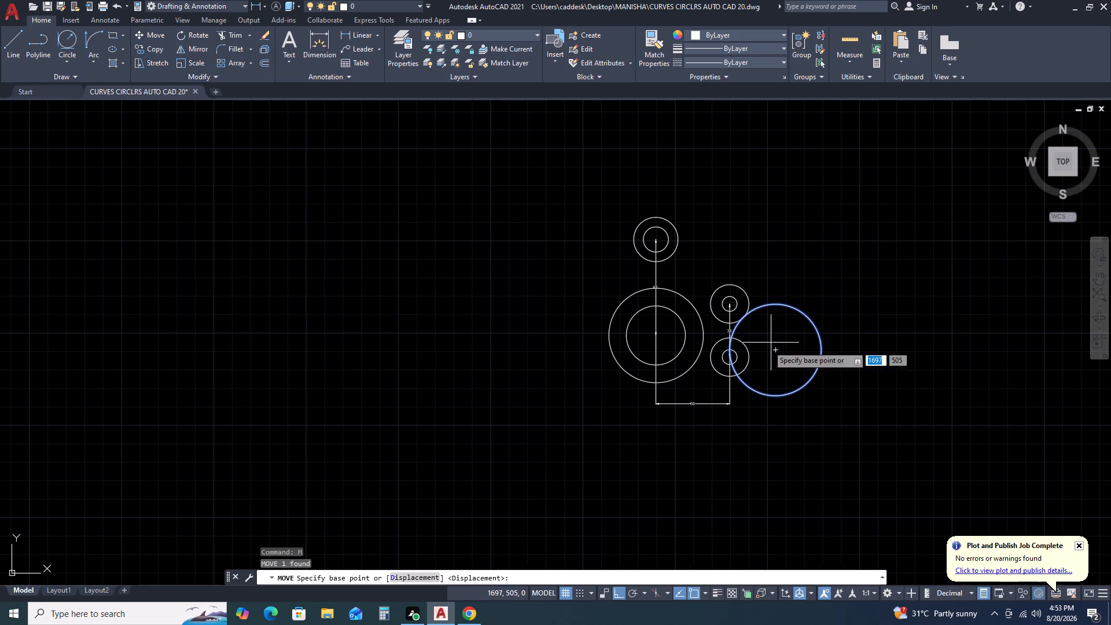
pyautogui.click(728, 356)
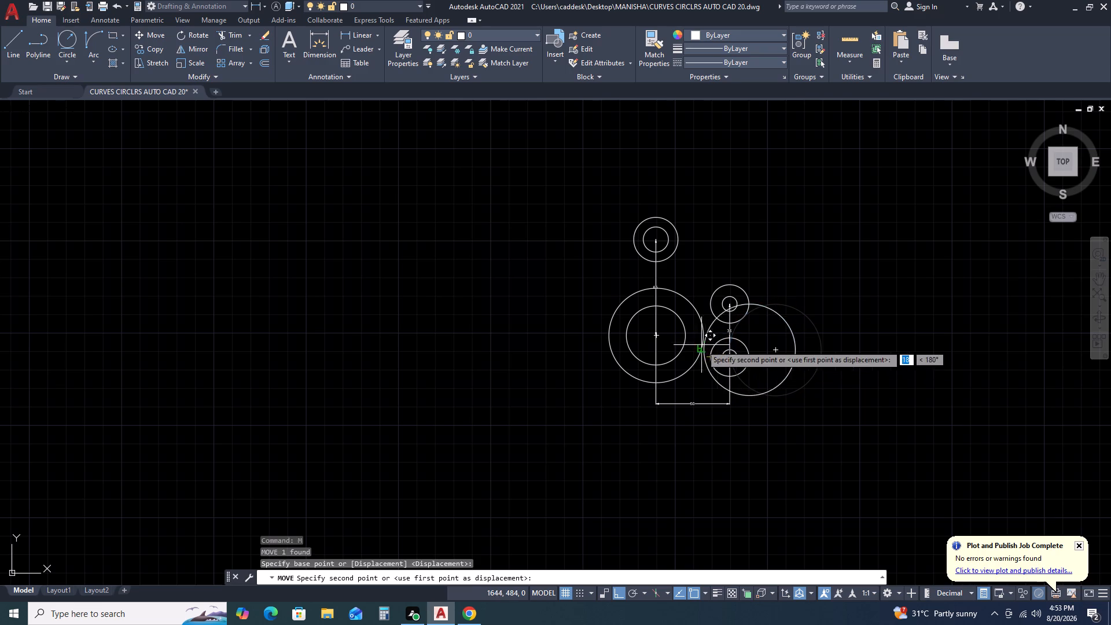
pyautogui.press('F8')
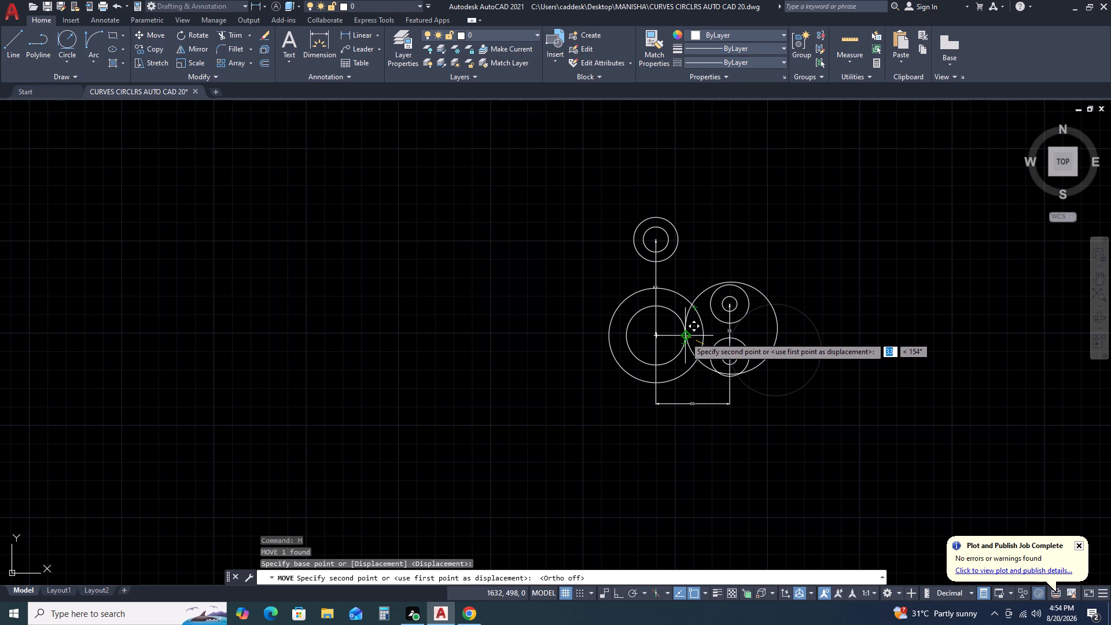
pyautogui.click(685, 337)
# Move the radius 31 circle so its bottom meets the bottom quadrant of the lower small pair's outer circle.
pyautogui.click(799, 339)
pyautogui.click(776, 330)
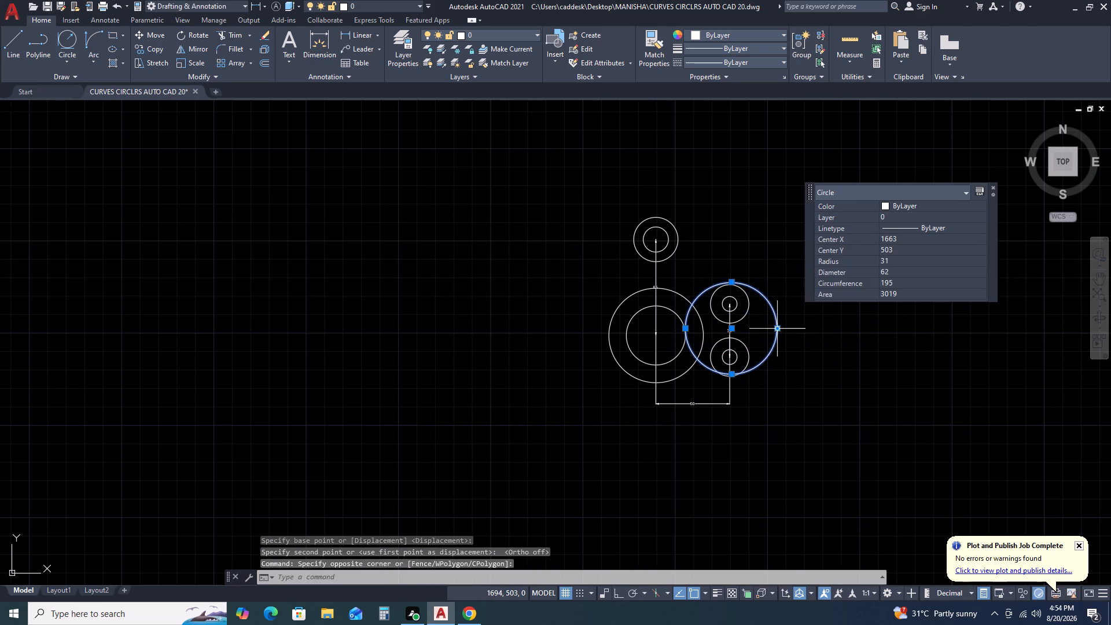
pyautogui.write('M')
pyautogui.press('space')
pyautogui.scroll(4, 743, 384)
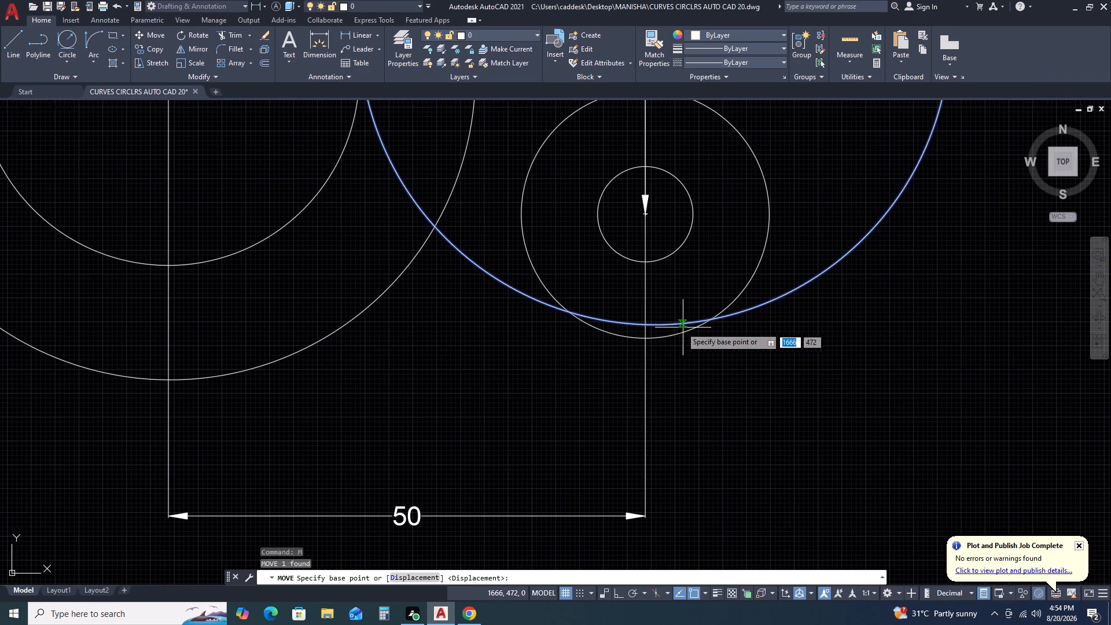
pyautogui.click(647, 322)
pyautogui.click(645, 339)
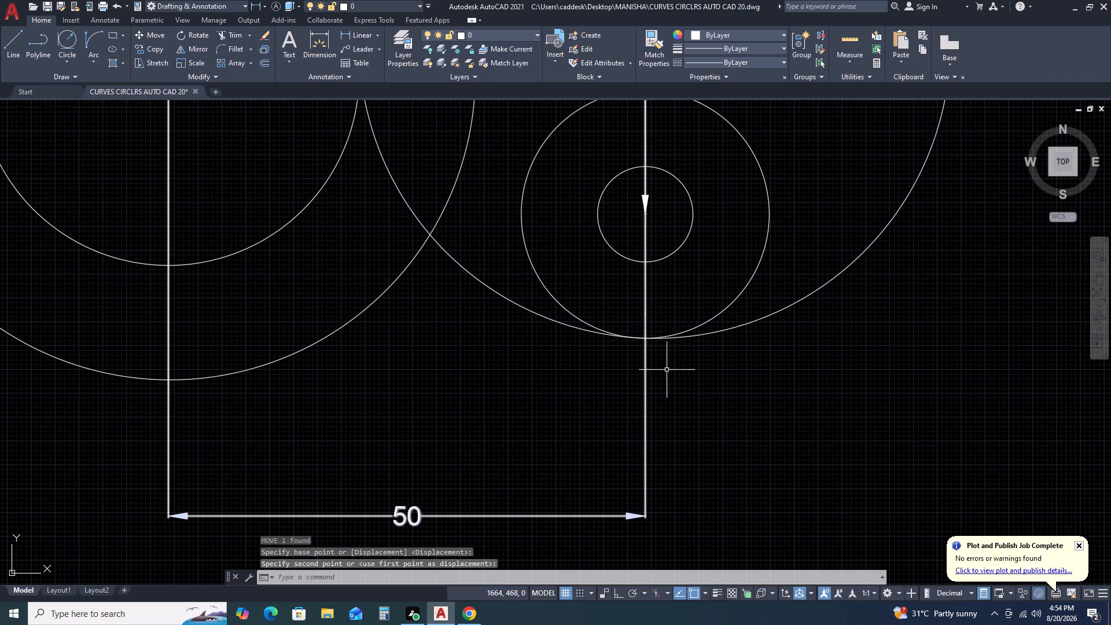
pyautogui.scroll(-4, 670, 383)
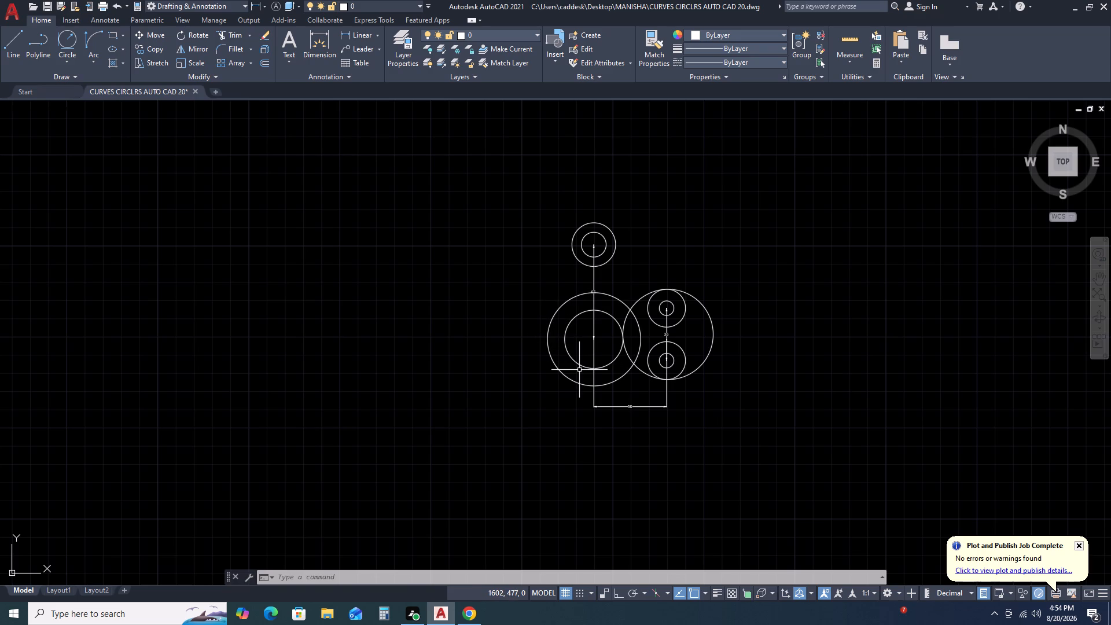
# Trim away the left half of the radius 31 circle between the two small circle pairs' outer tangent points.
pyautogui.press('t')
pyautogui.press('r')
pyautogui.press('space')
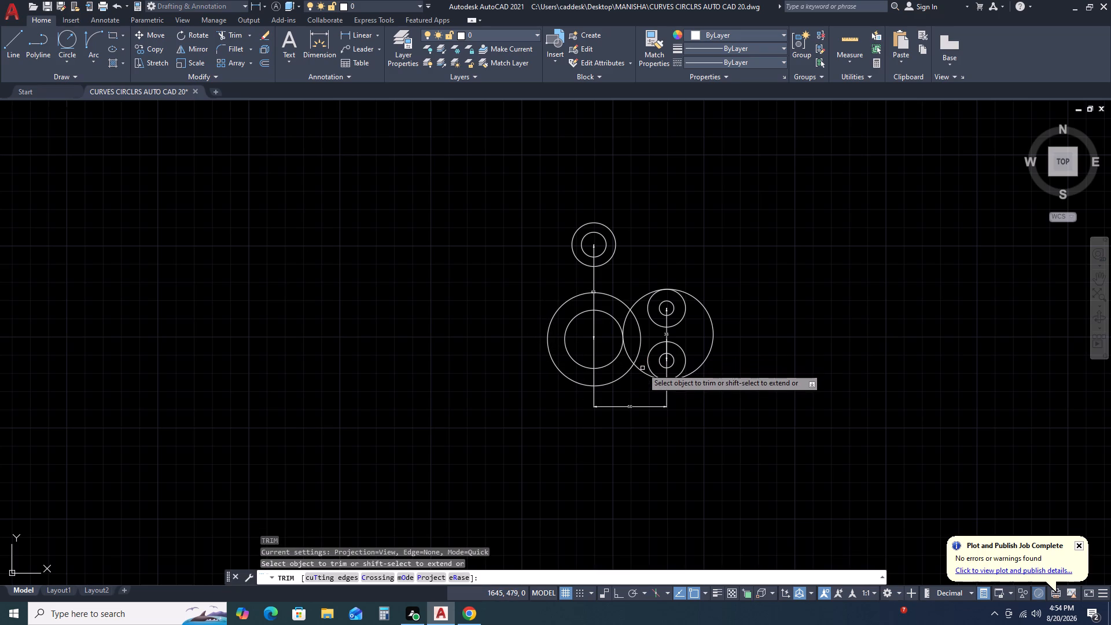
pyautogui.doubleClick(642, 369)
pyautogui.click(628, 356)
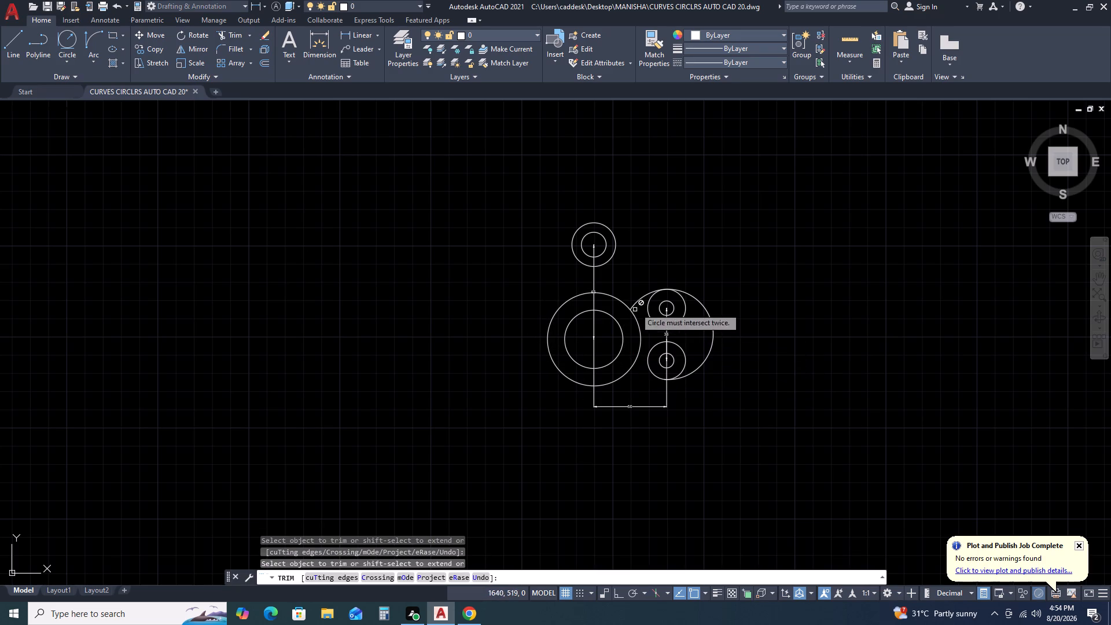
pyautogui.click(638, 302)
pyautogui.scroll(3, 671, 289)
pyautogui.press('Escape')
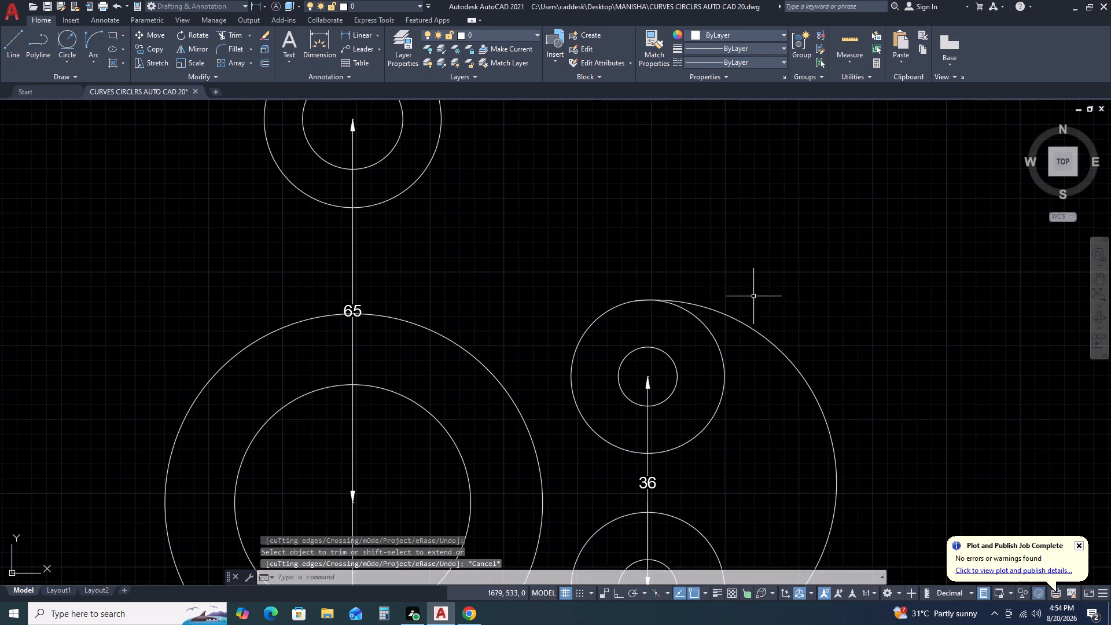
# Draw a radius 20 circle tangent to the undersides of the large outer circle and the lower small pair's outer circle.
pyautogui.scroll(-6, 762, 289)
pyautogui.scroll(3, 769, 330)
pyautogui.scroll(3, 782, 275)
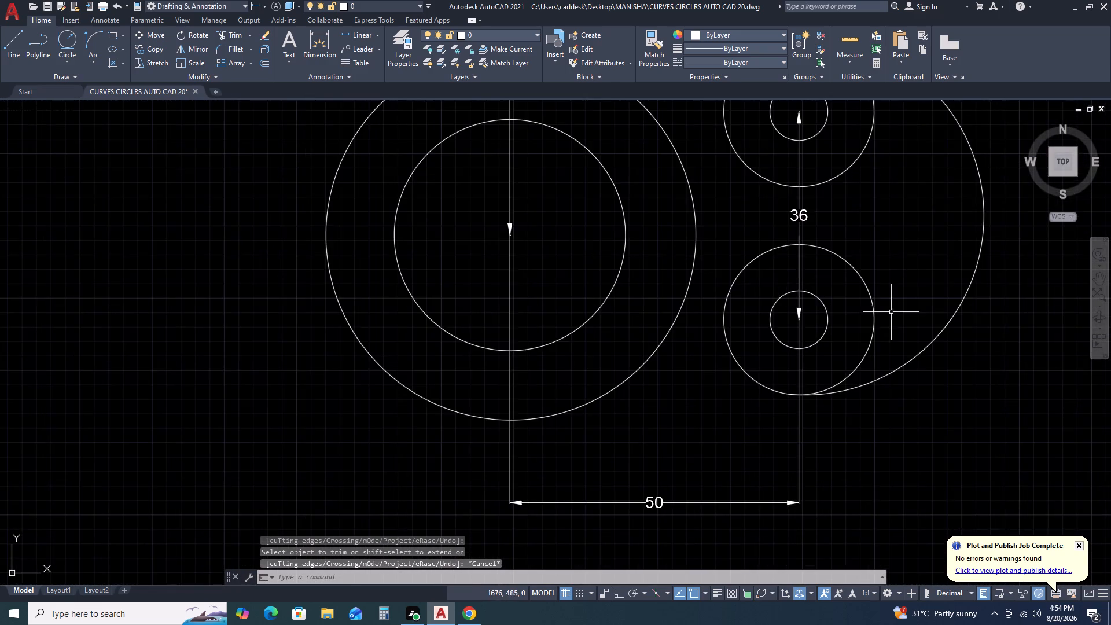
pyautogui.scroll(-1, 862, 326)
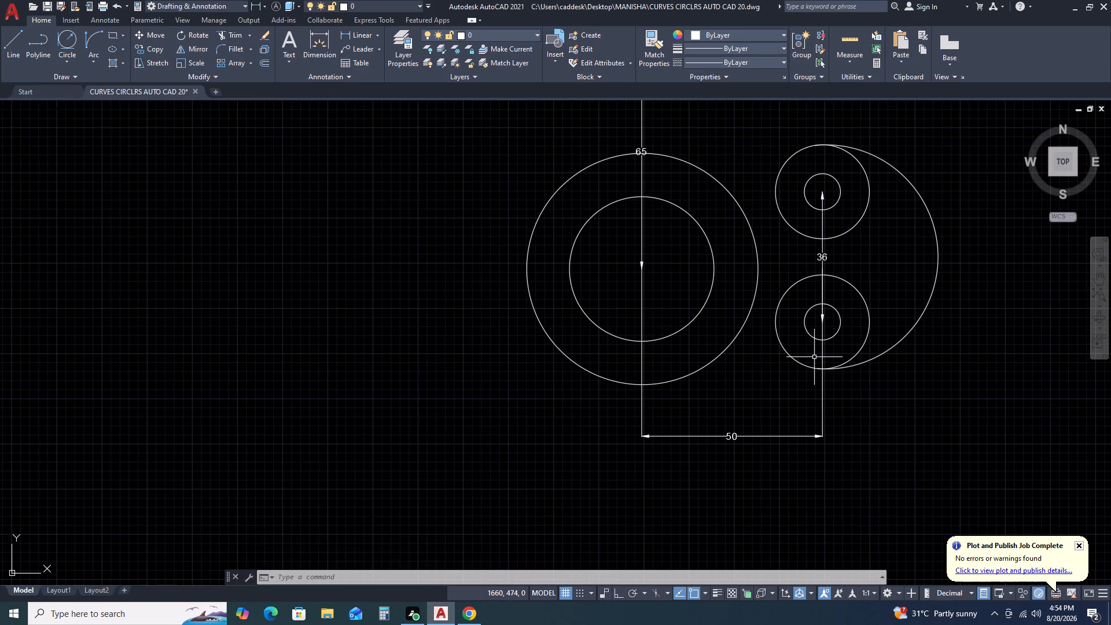
pyautogui.click(65, 34)
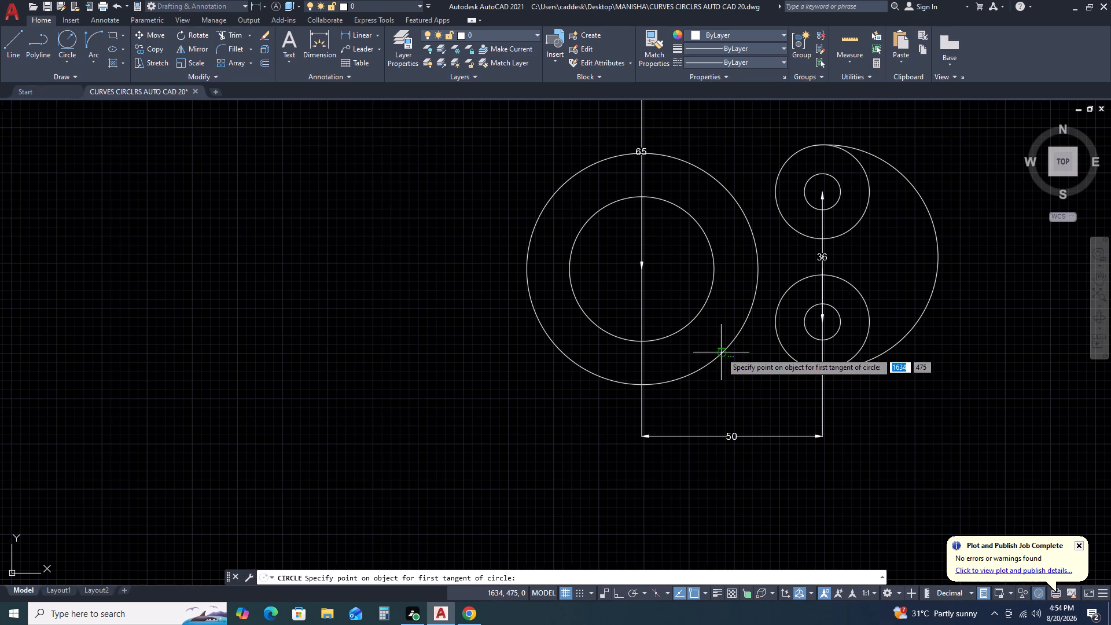
pyautogui.click(720, 353)
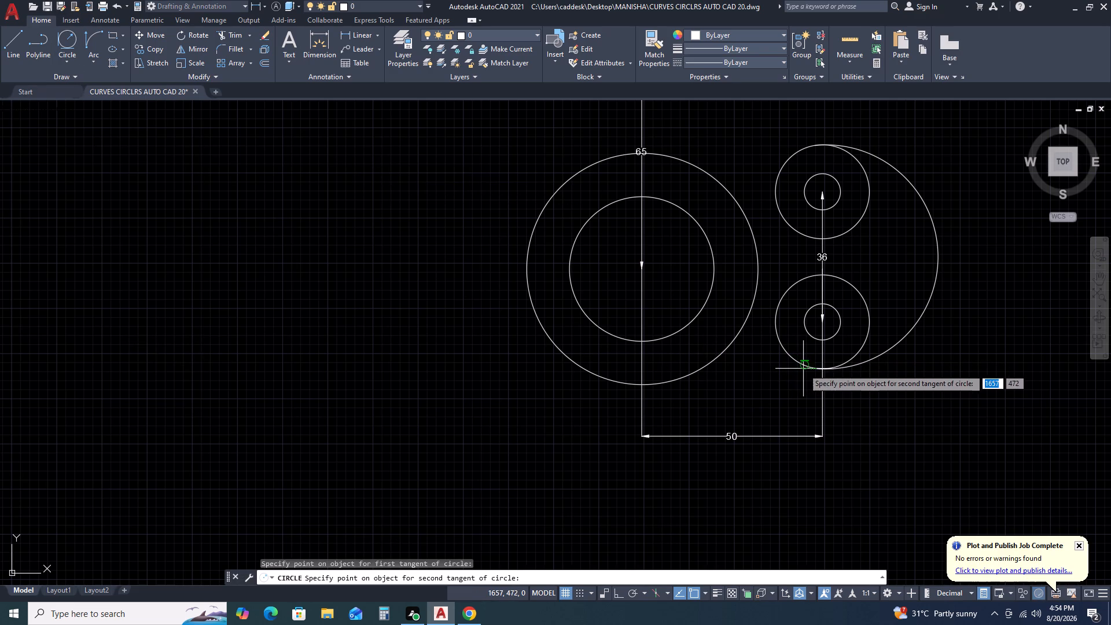
pyautogui.click(804, 367)
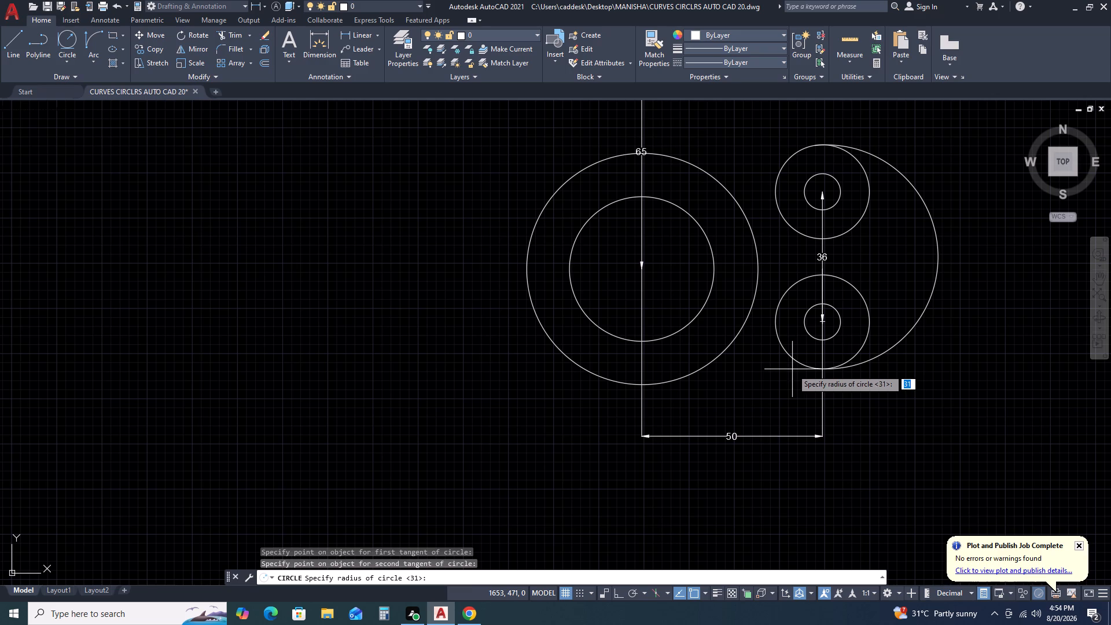
pyautogui.write('20')
pyautogui.press('Return')
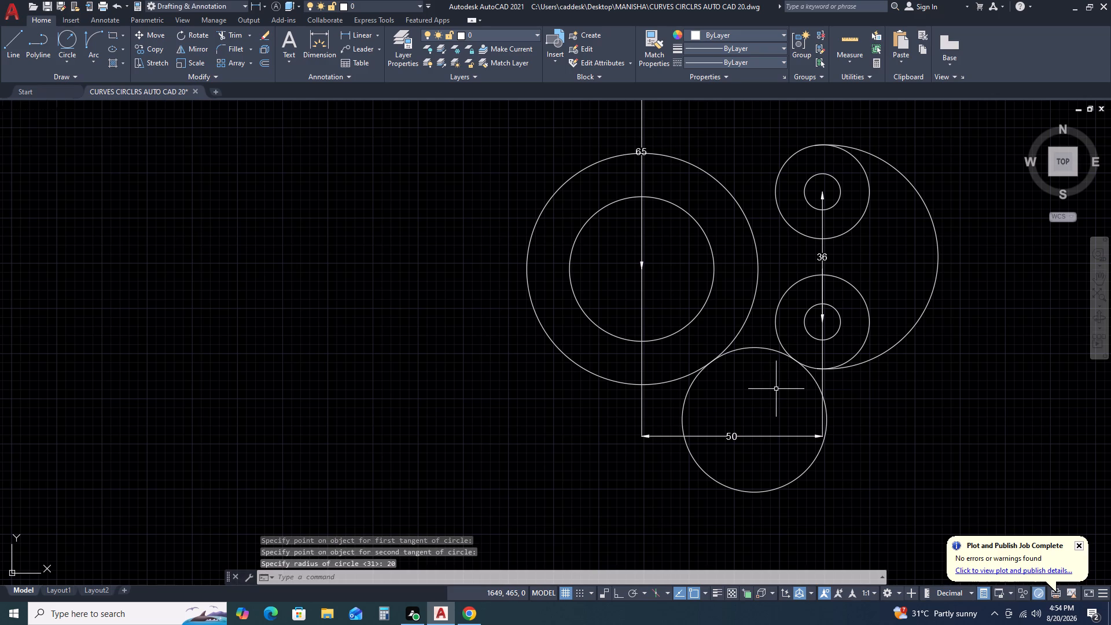
pyautogui.press('Escape')
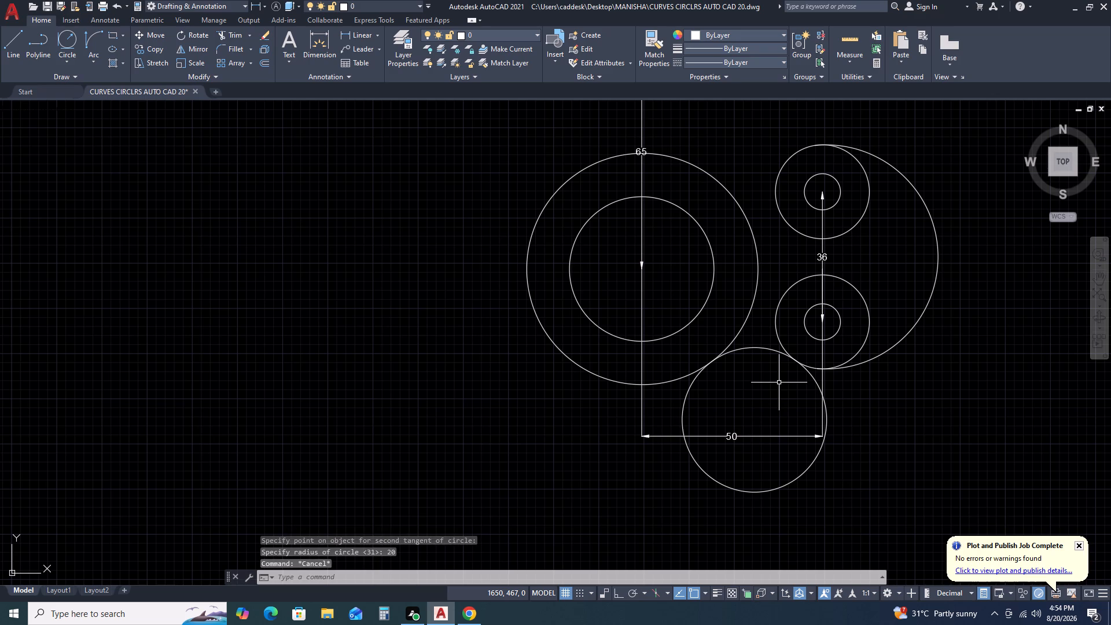
# Trim the radius 20 circle to leave only the short upper arc joining the large circle and the lower small pair.
pyautogui.write('TR')
pyautogui.press('space')
pyautogui.click(819, 383)
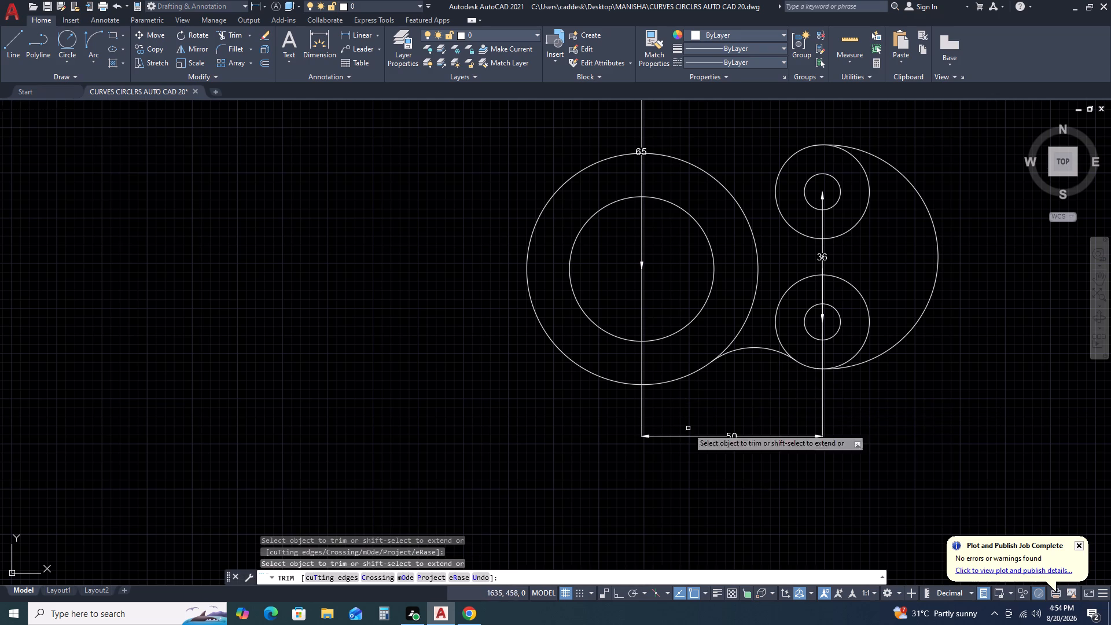
pyautogui.press('Escape')
# Draw two lines joining the left and right quadrants of the top outer circle to those of the large outer circle.
pyautogui.scroll(-2, 700, 415)
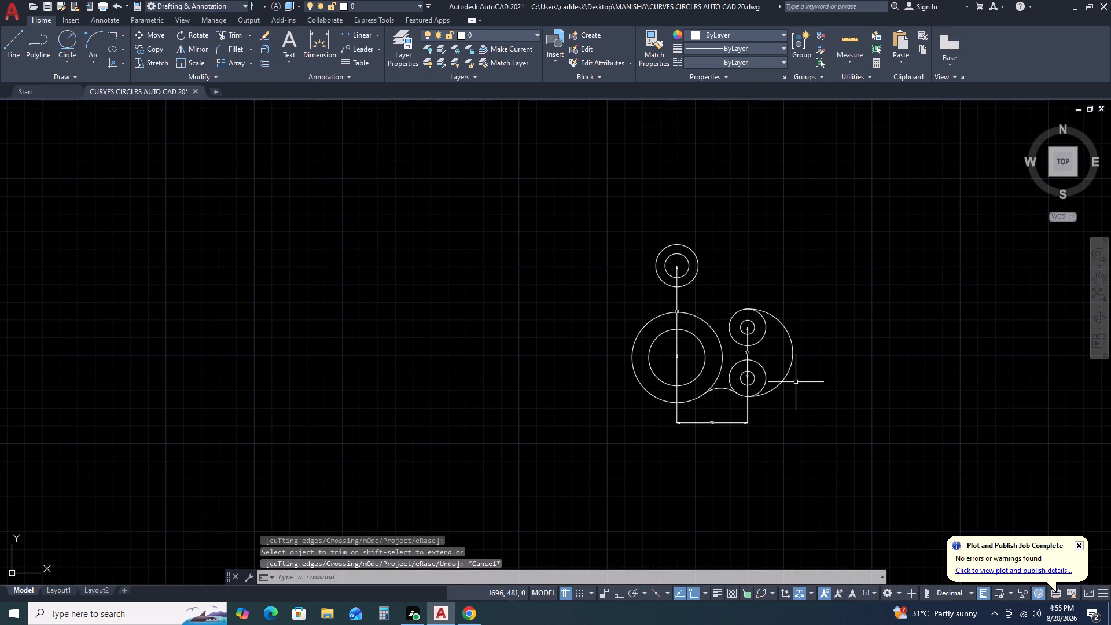
pyautogui.scroll(2, 768, 321)
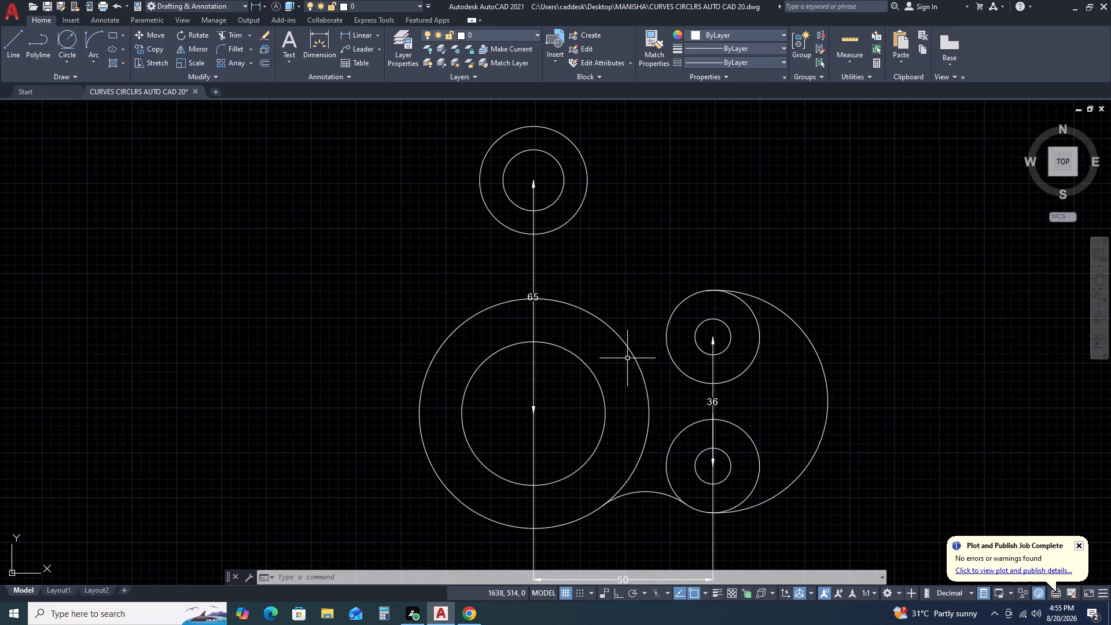
pyautogui.write('L')
pyautogui.press('space')
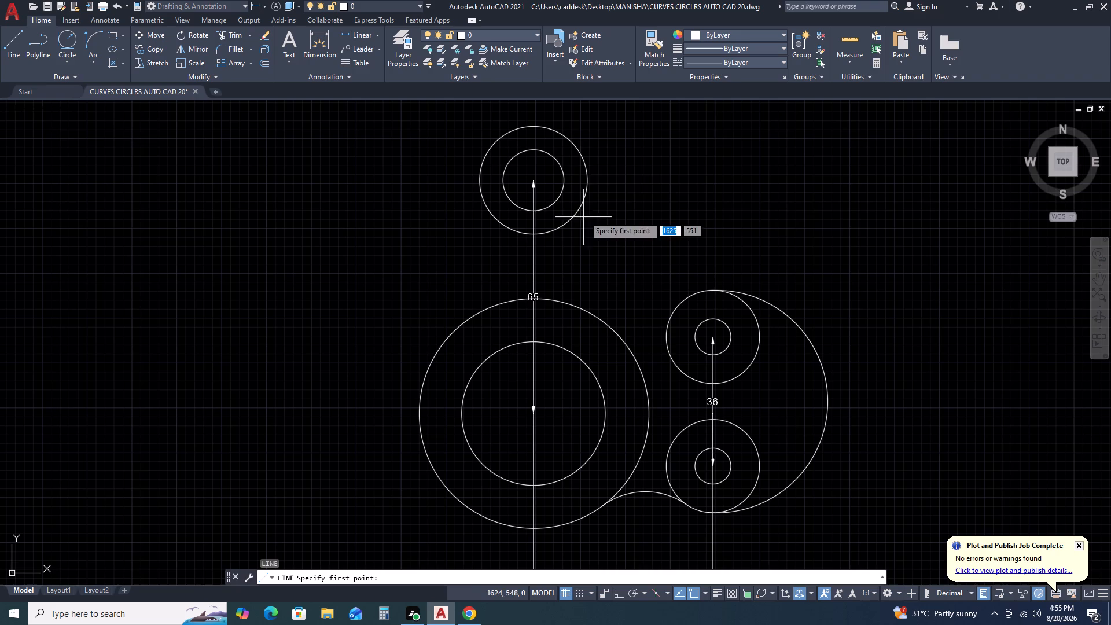
pyautogui.click(586, 181)
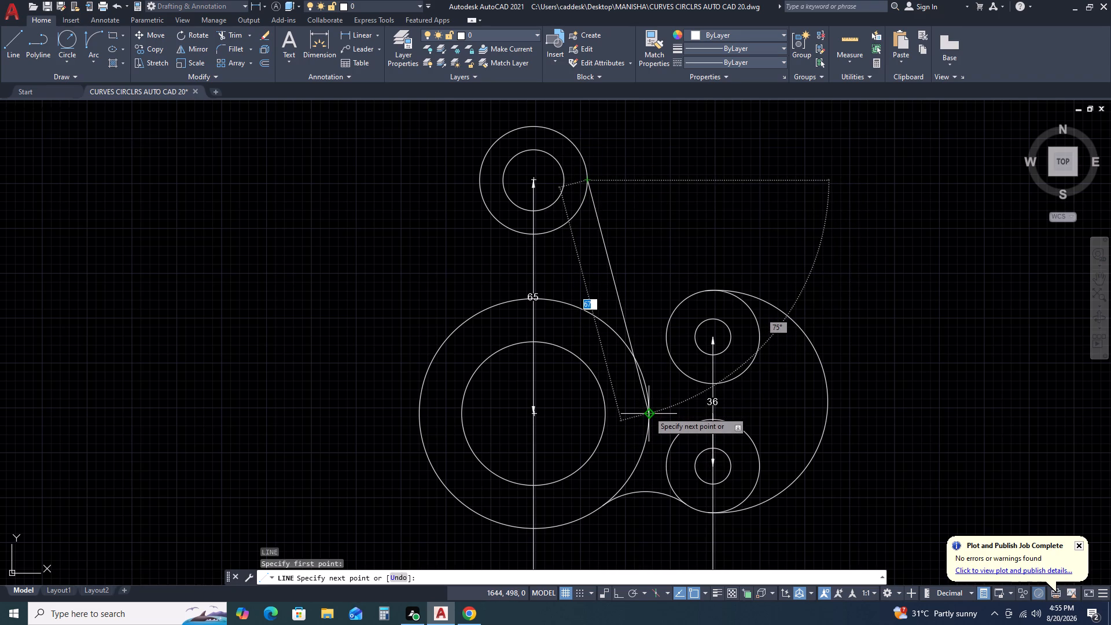
pyautogui.click(649, 411)
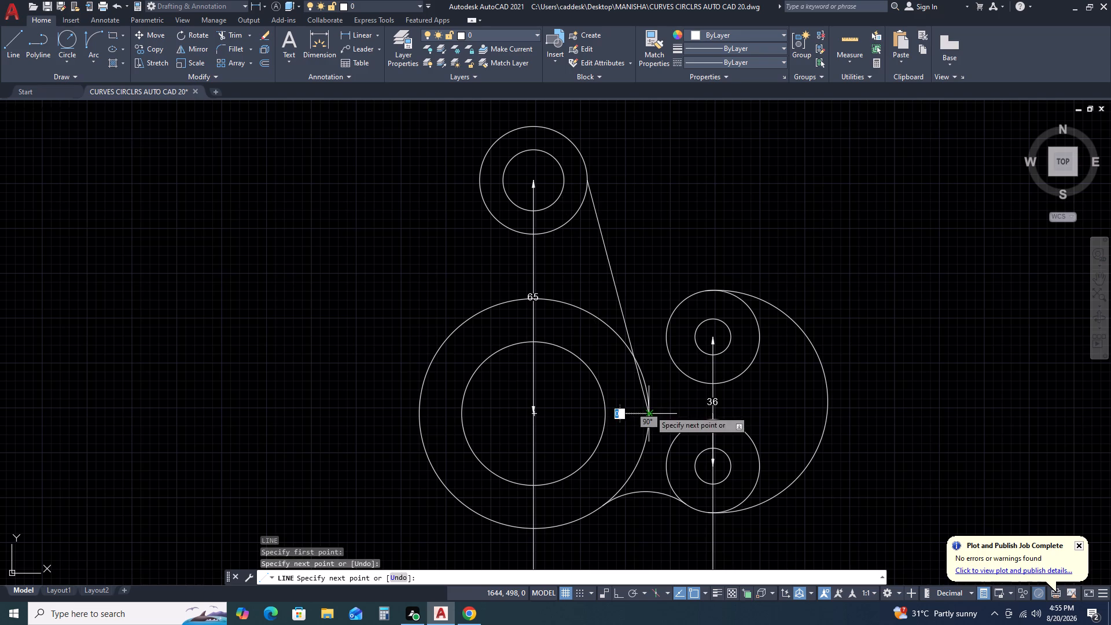
pyautogui.press('space')
pyautogui.press('space')
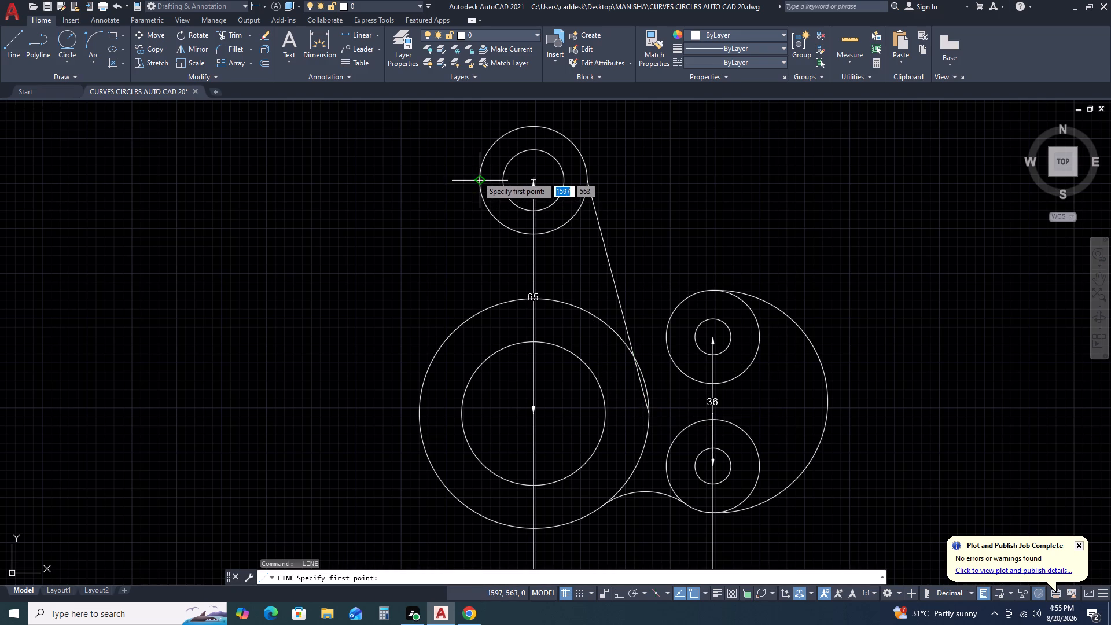
pyautogui.click(477, 177)
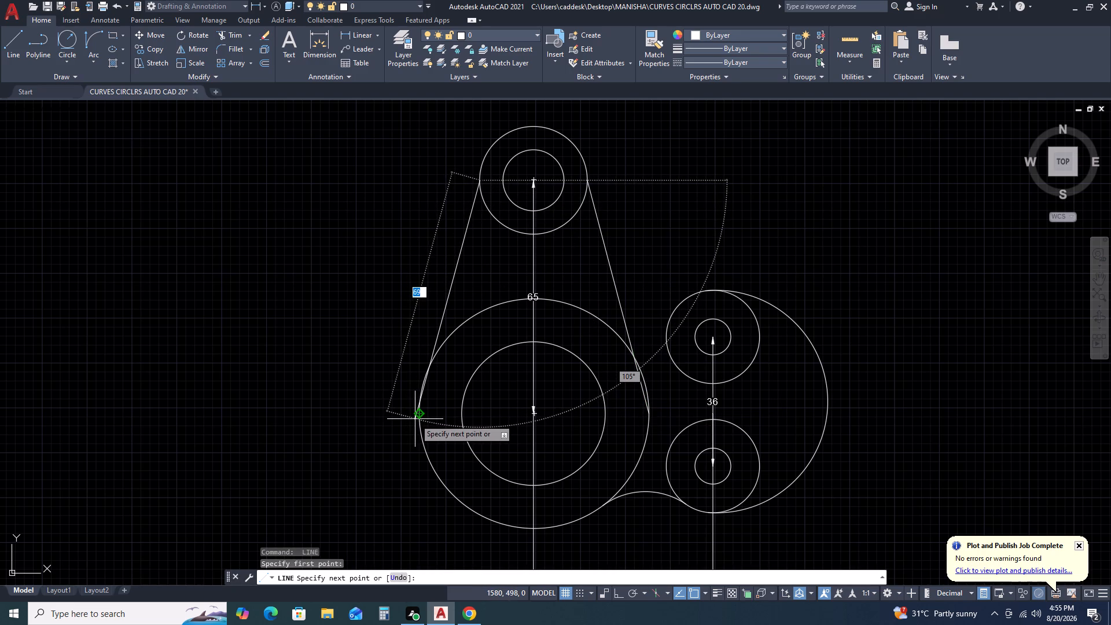
pyautogui.click(415, 419)
pyautogui.press('Escape')
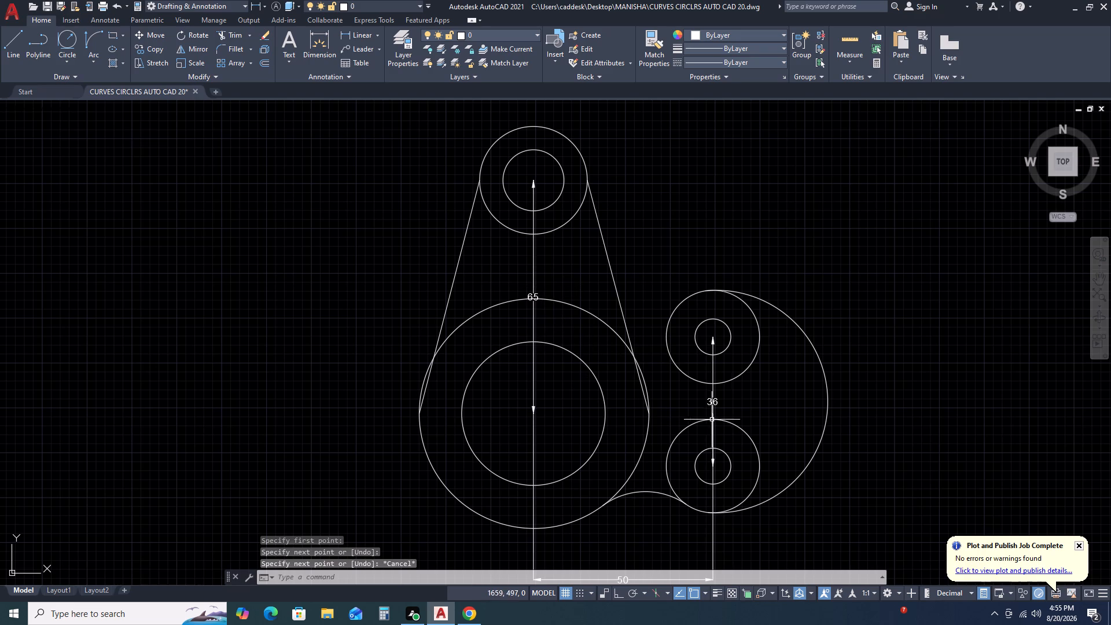
# Trim the upper part of the large outer circle between and outside the two slanted lines, down to its side quadrants.
pyautogui.write('TR')
pyautogui.press('space')
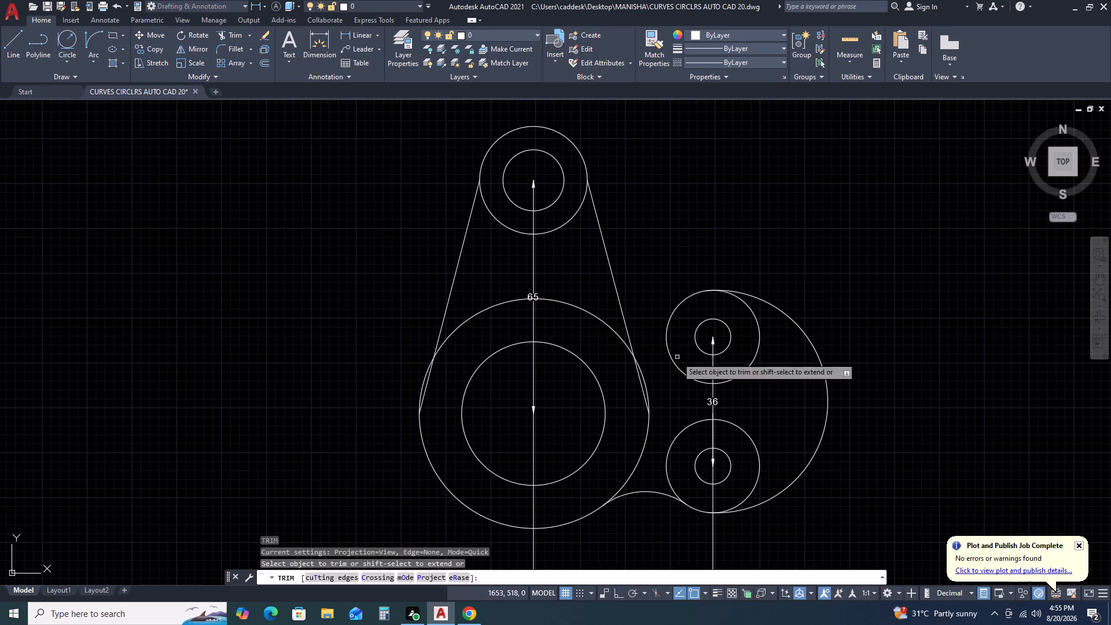
pyautogui.click(644, 383)
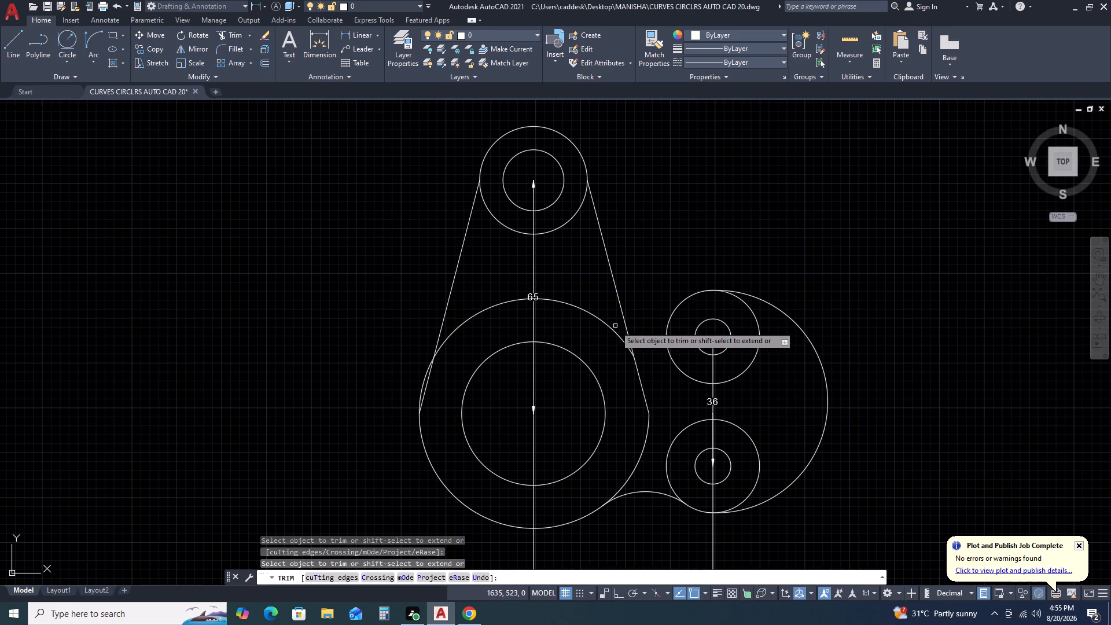
pyautogui.click(601, 326)
pyautogui.click(592, 297)
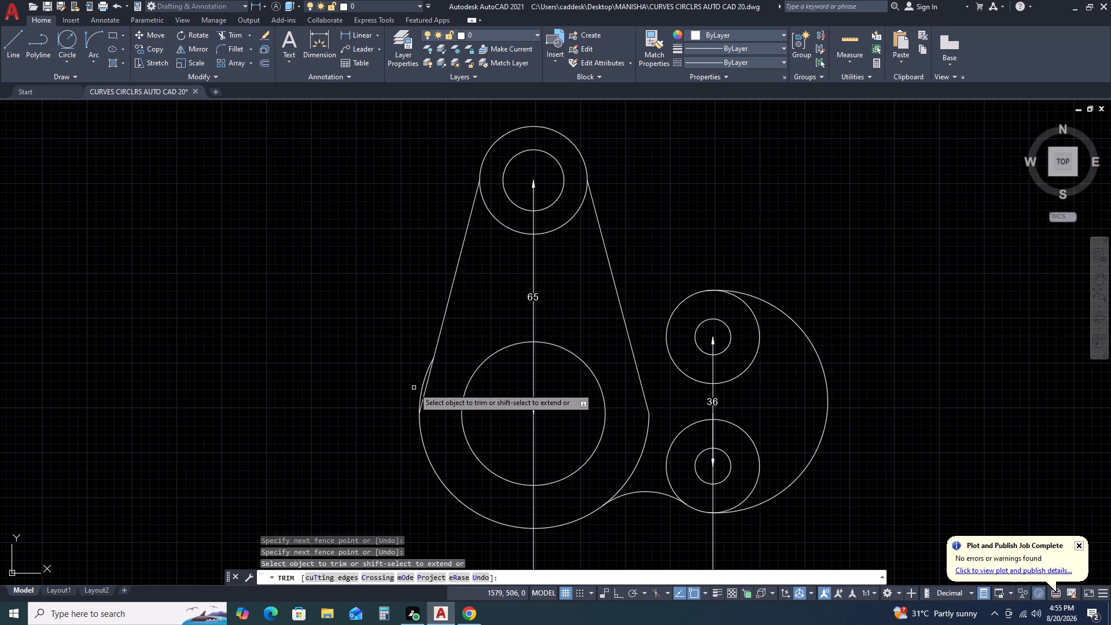
pyautogui.click(422, 382)
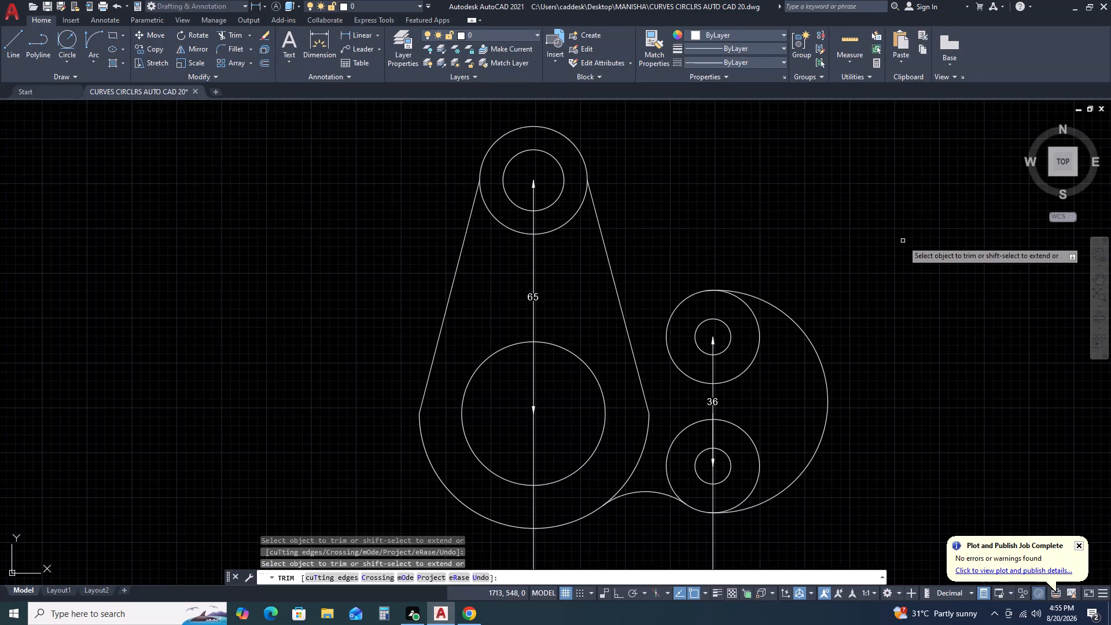
# Draw a line from the top of the upper right small pair's outer circle to the right slanted line.
pyautogui.press('Escape')
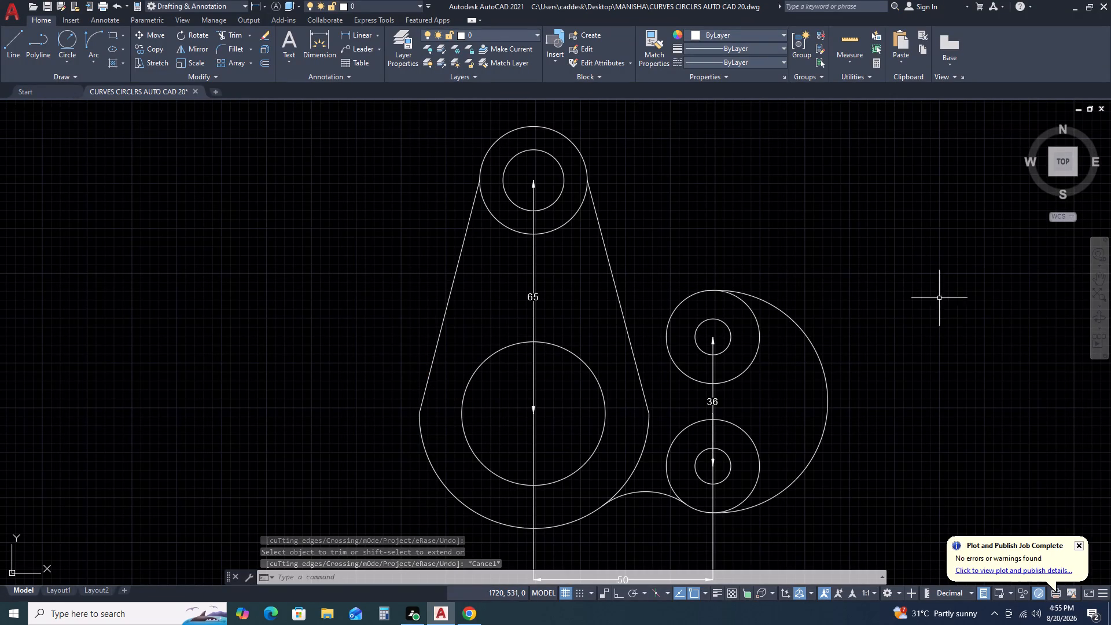
pyautogui.scroll(-2, 789, 281)
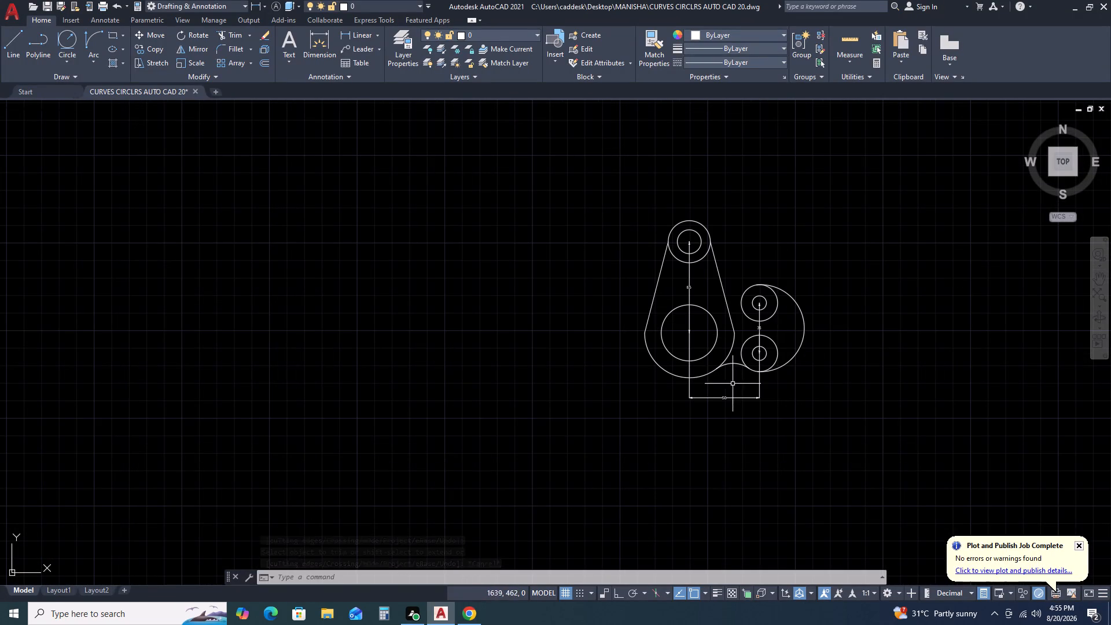
pyautogui.scroll(3, 731, 366)
pyautogui.scroll(-2, 812, 335)
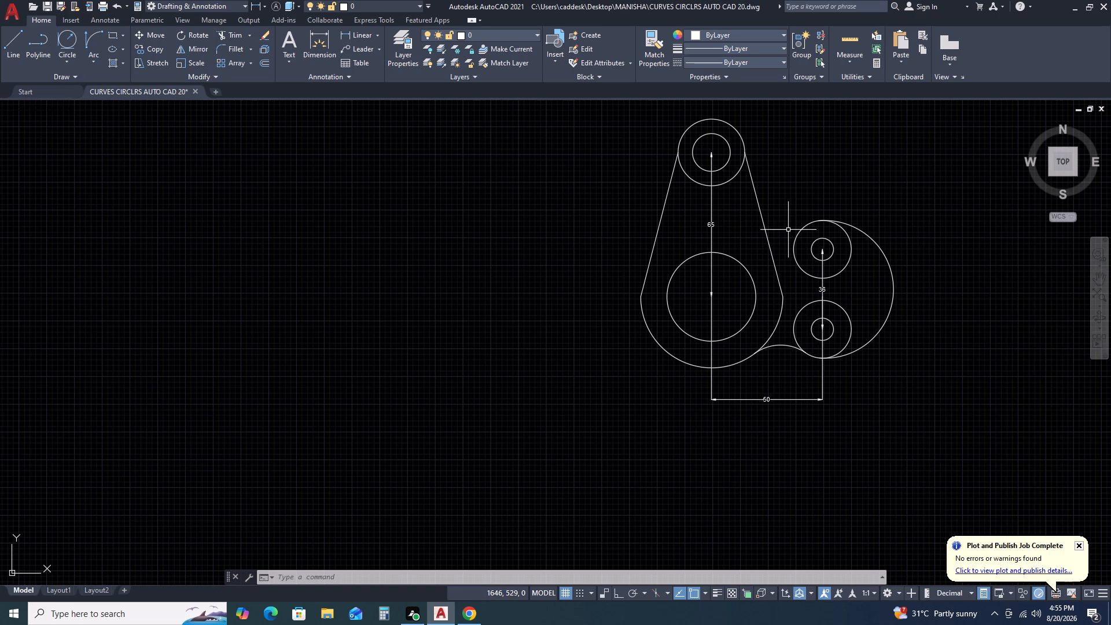
pyautogui.write('L')
pyautogui.press('space')
pyautogui.click(825, 219)
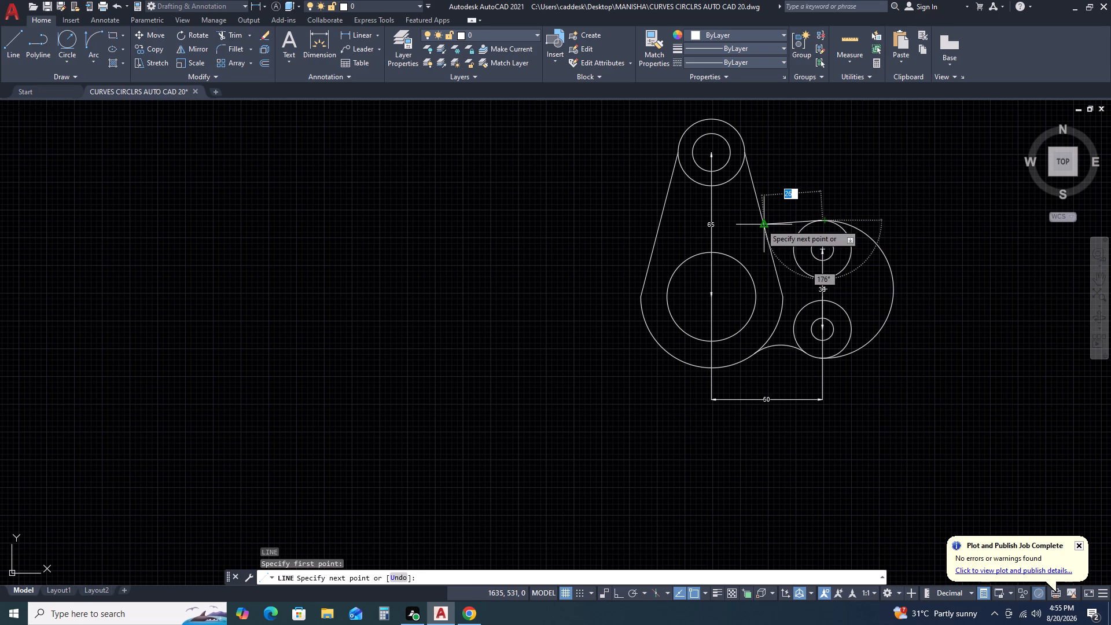
pyautogui.click(761, 224)
pyautogui.press('Escape')
pyautogui.scroll(-1, 902, 284)
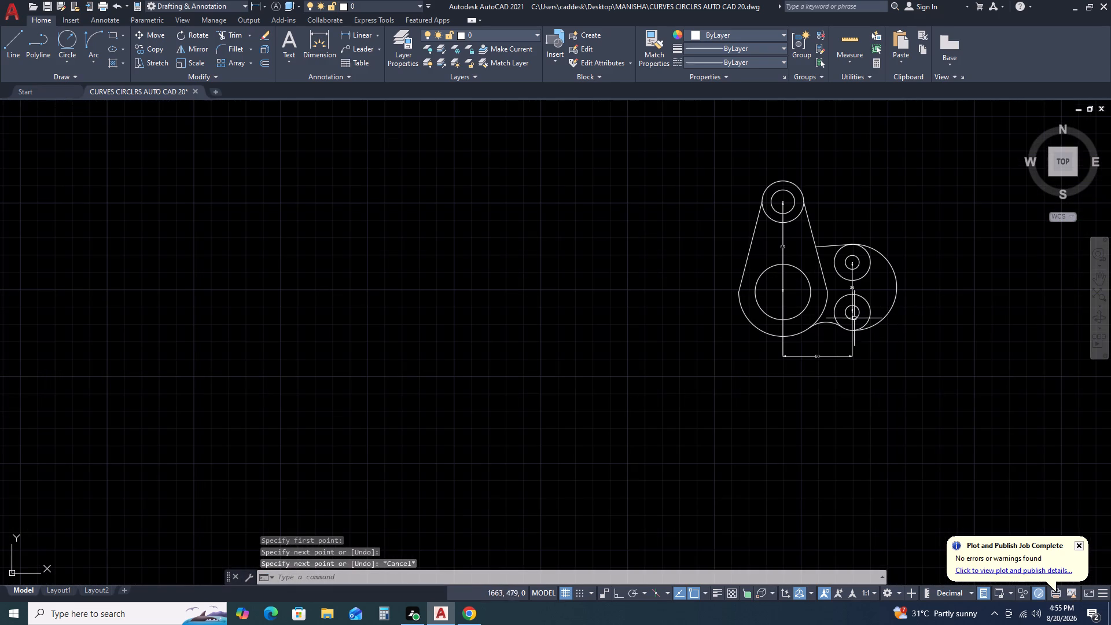
# Mirror the right lobe's circles, large arc, connecting arc and top line about the large circle's vertical centreline, keeping the originals.
pyautogui.scroll(2, 841, 248)
pyautogui.scroll(-1, 874, 259)
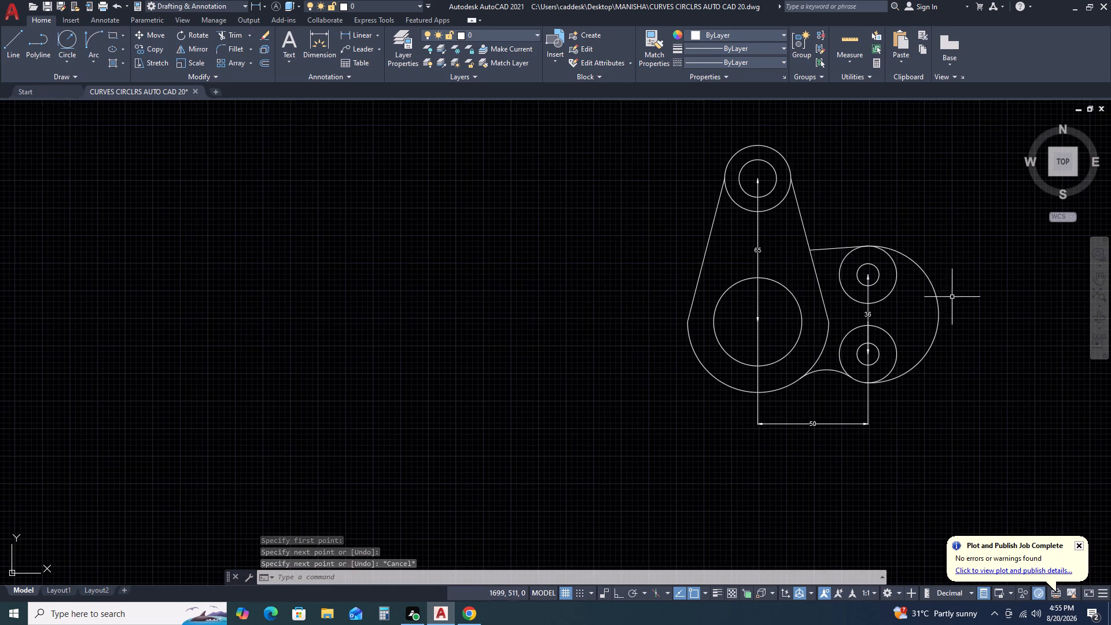
pyautogui.moveTo(928, 296); pyautogui.dragTo(798, 255, button='middle')
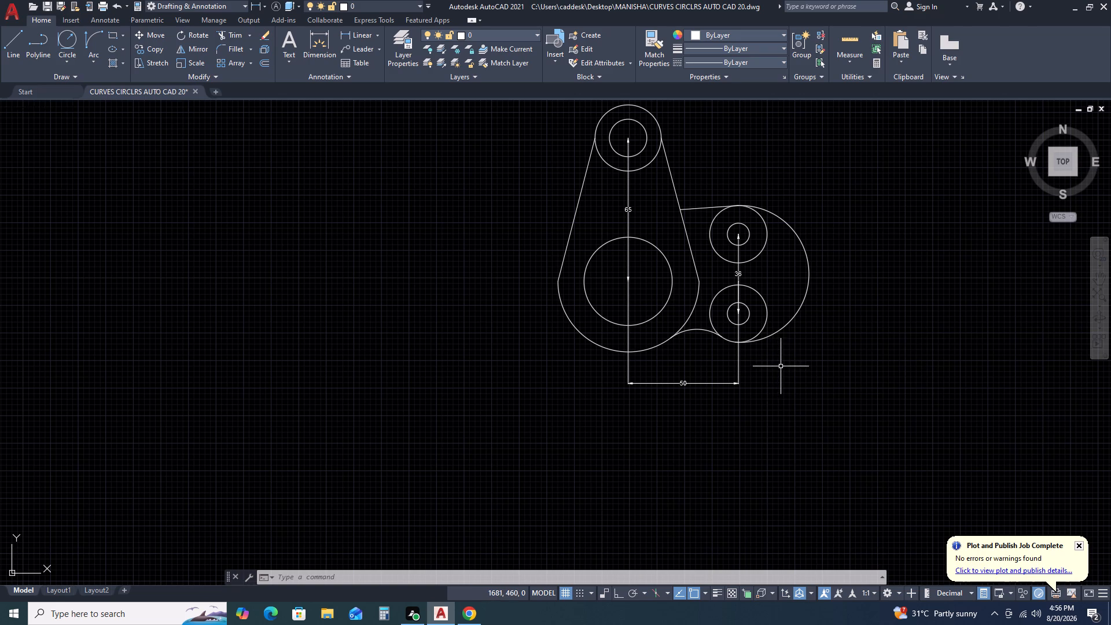
pyautogui.scroll(3, 813, 355)
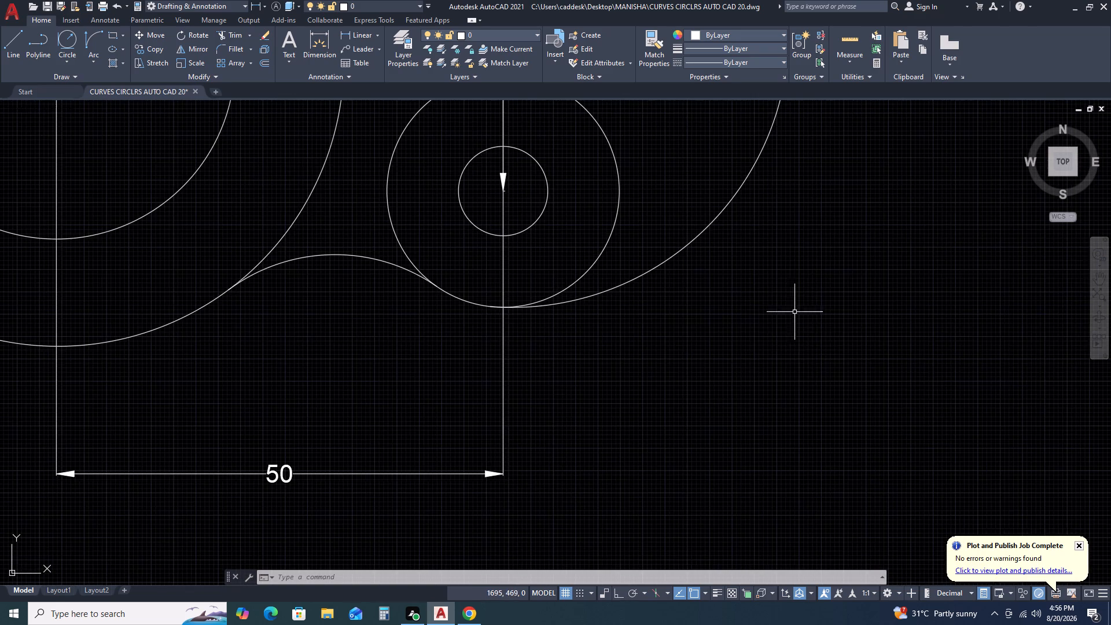
pyautogui.scroll(-2, 788, 295)
pyautogui.moveTo(772, 269); pyautogui.dragTo(753, 403, button='middle')
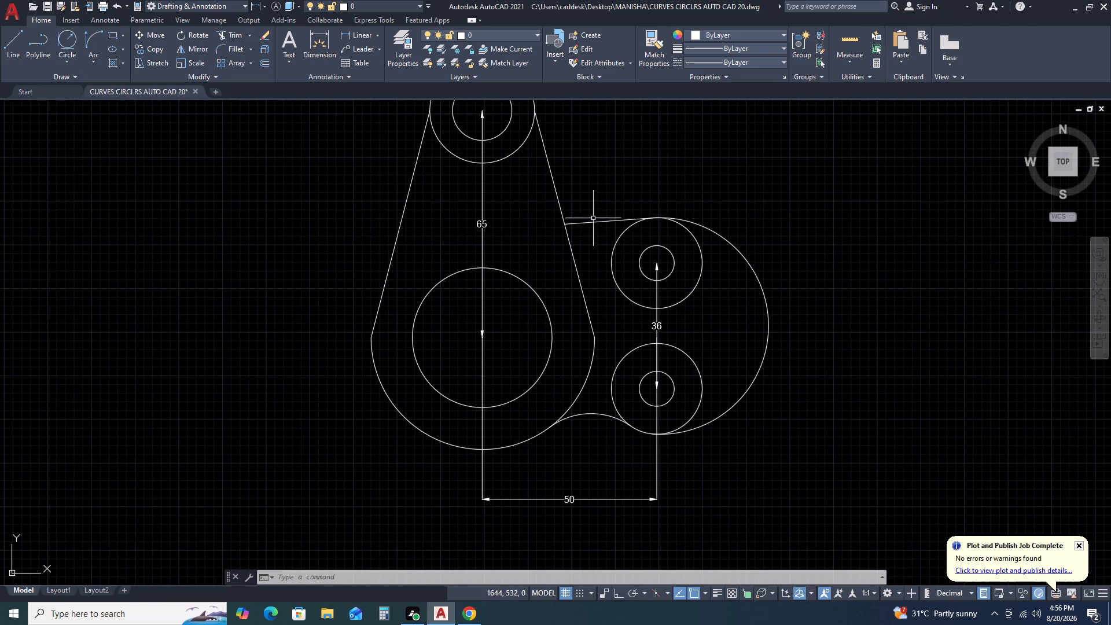
pyautogui.click(672, 204)
pyautogui.doubleClick(606, 233)
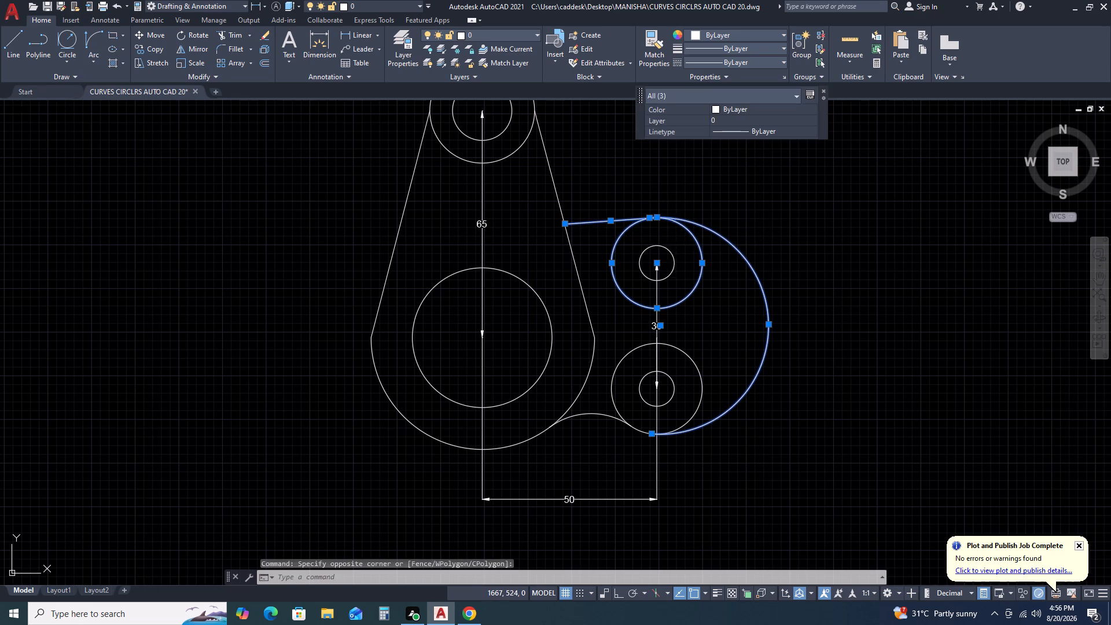
pyautogui.click(675, 247)
pyautogui.click(671, 258)
pyautogui.click(727, 388)
pyautogui.click(695, 420)
pyautogui.scroll(2, 679, 403)
pyautogui.click(682, 340)
pyautogui.click(643, 402)
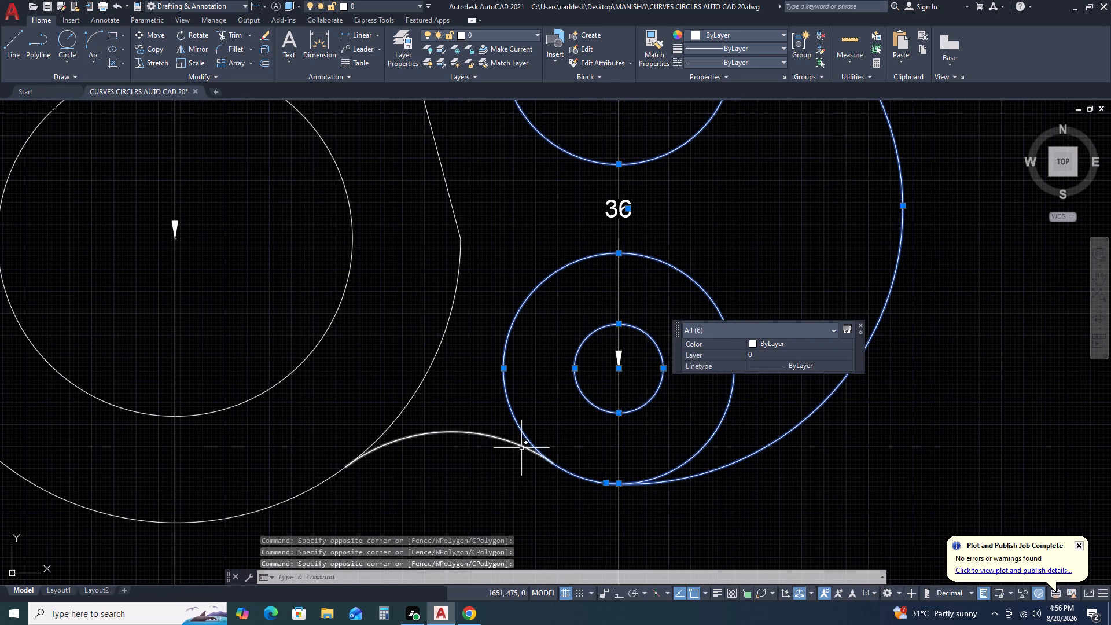
pyautogui.moveTo(521, 448); pyautogui.dragTo(514, 446)
pyautogui.doubleClick(487, 424)
pyautogui.click(479, 436)
pyautogui.scroll(-2, 561, 441)
pyautogui.write('MI')
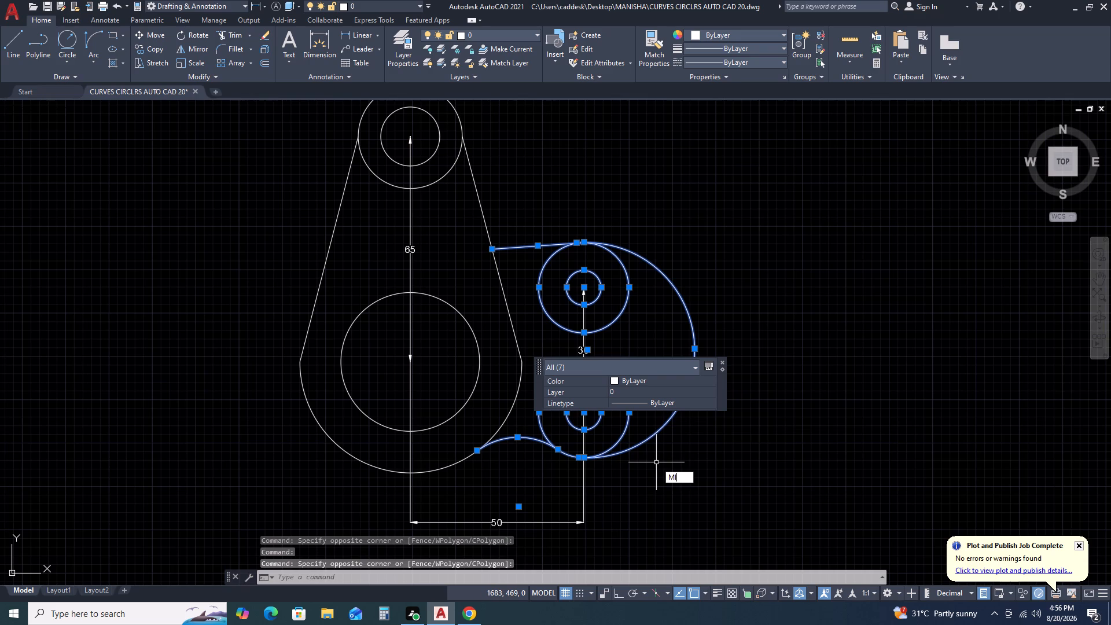
pyautogui.press('space')
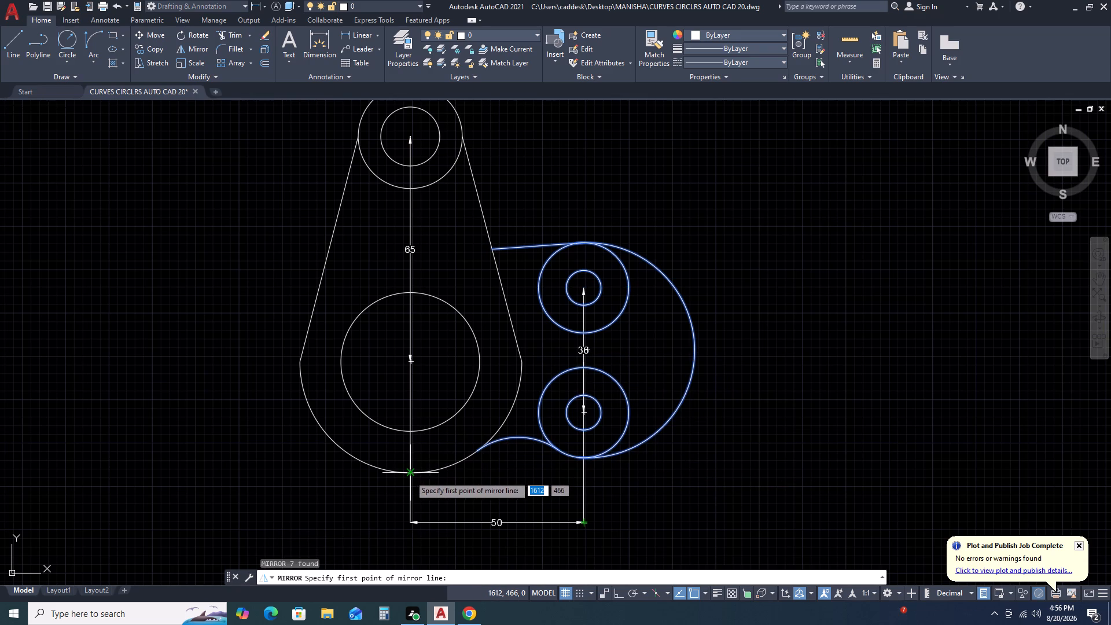
pyautogui.click(410, 476)
pyautogui.moveTo(420, 204); pyautogui.dragTo(430, 233, button='middle')
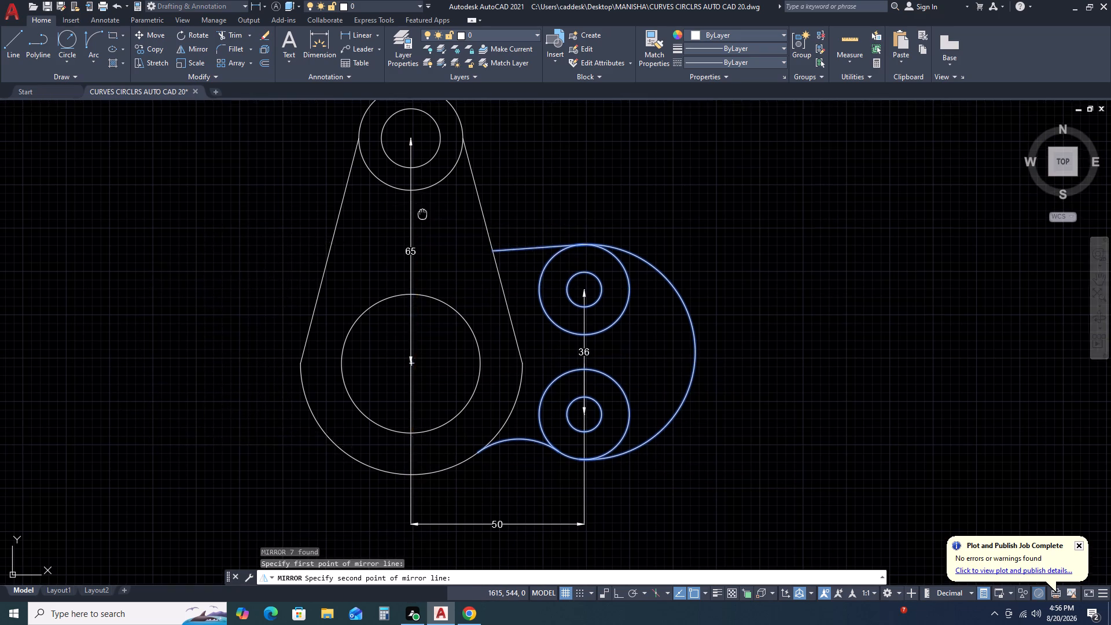
pyautogui.moveTo(430, 233); pyautogui.dragTo(493, 345, button='middle')
pyautogui.press('F8')
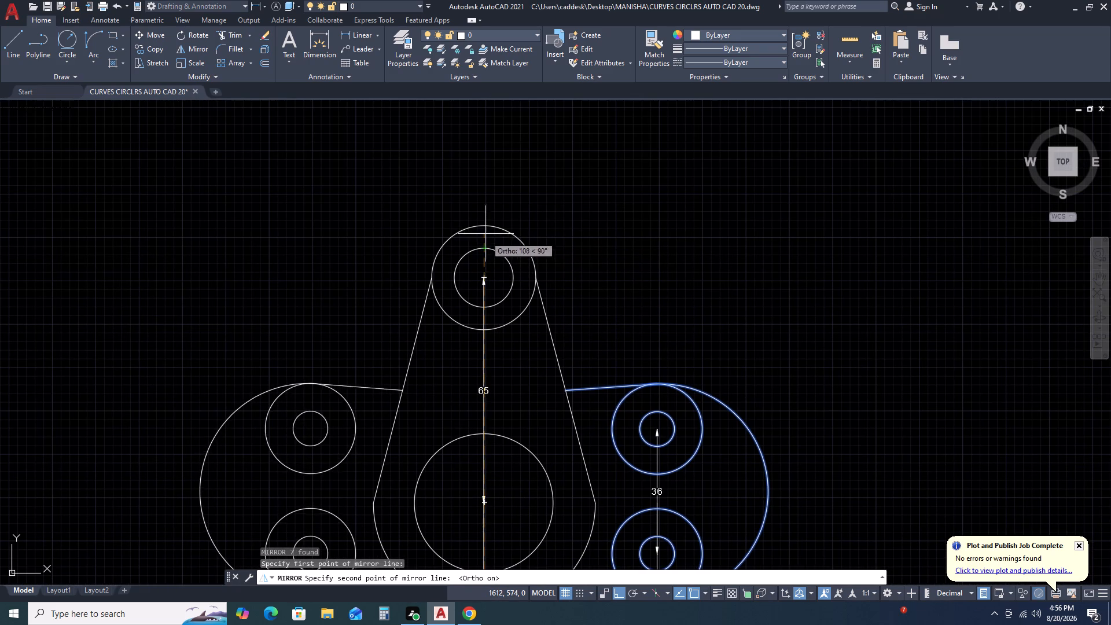
pyautogui.click(484, 200)
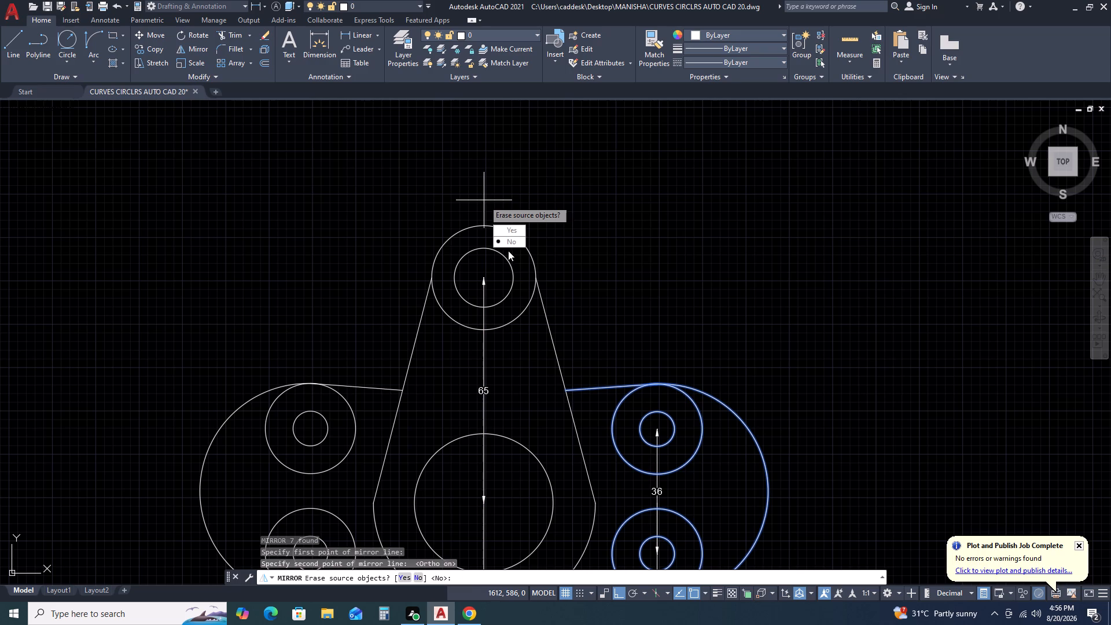
pyautogui.click(508, 251)
pyautogui.moveTo(536, 293); pyautogui.dragTo(508, 251)
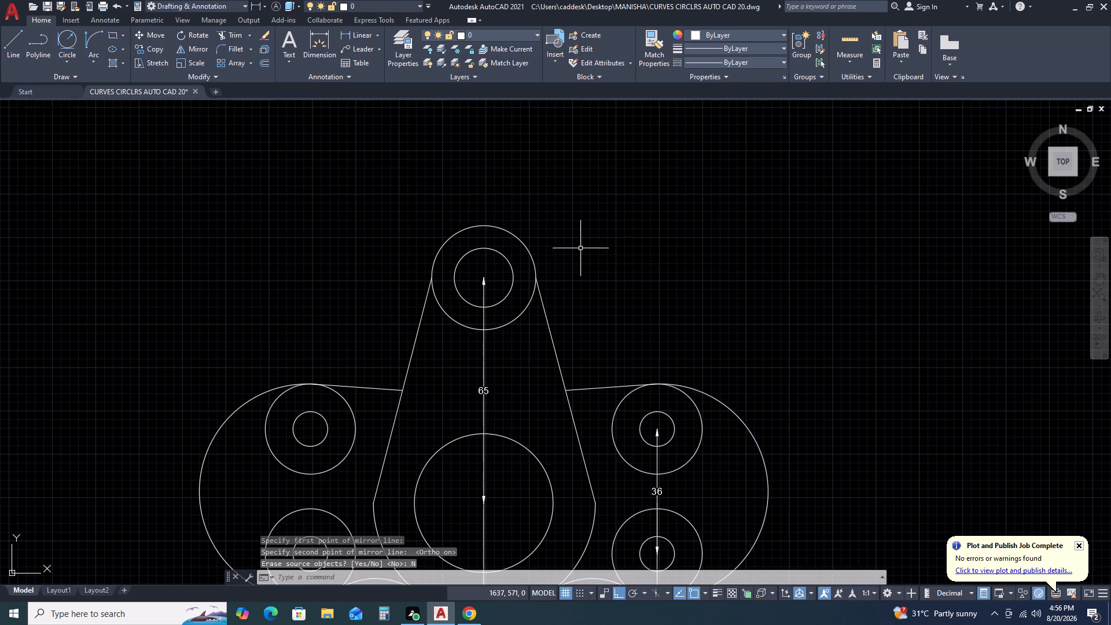
pyautogui.scroll(-4, 595, 244)
pyautogui.press('Escape')
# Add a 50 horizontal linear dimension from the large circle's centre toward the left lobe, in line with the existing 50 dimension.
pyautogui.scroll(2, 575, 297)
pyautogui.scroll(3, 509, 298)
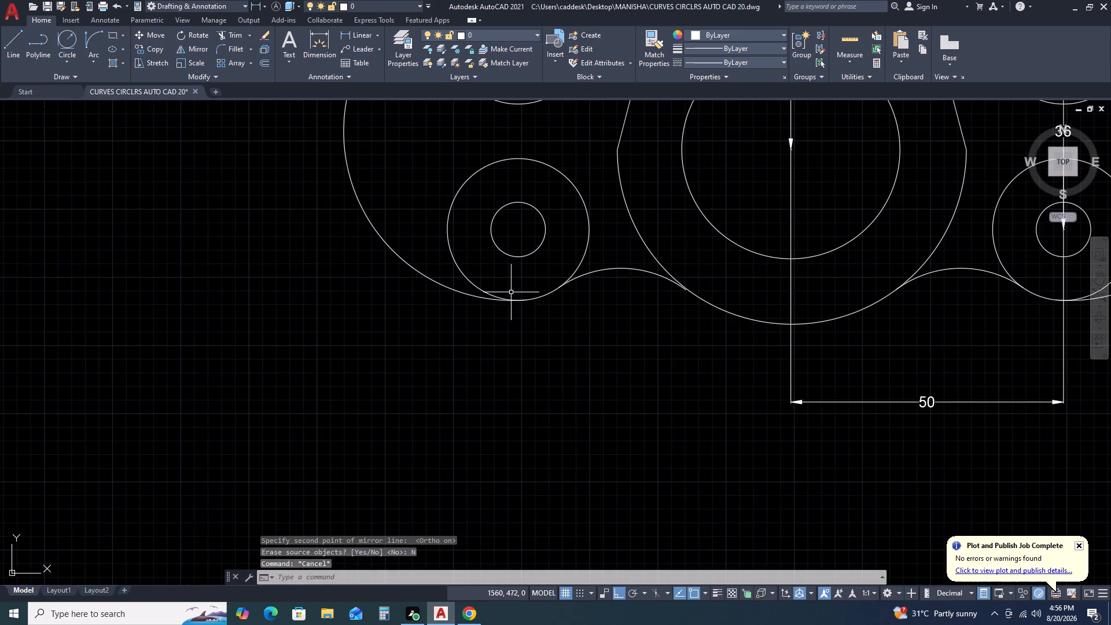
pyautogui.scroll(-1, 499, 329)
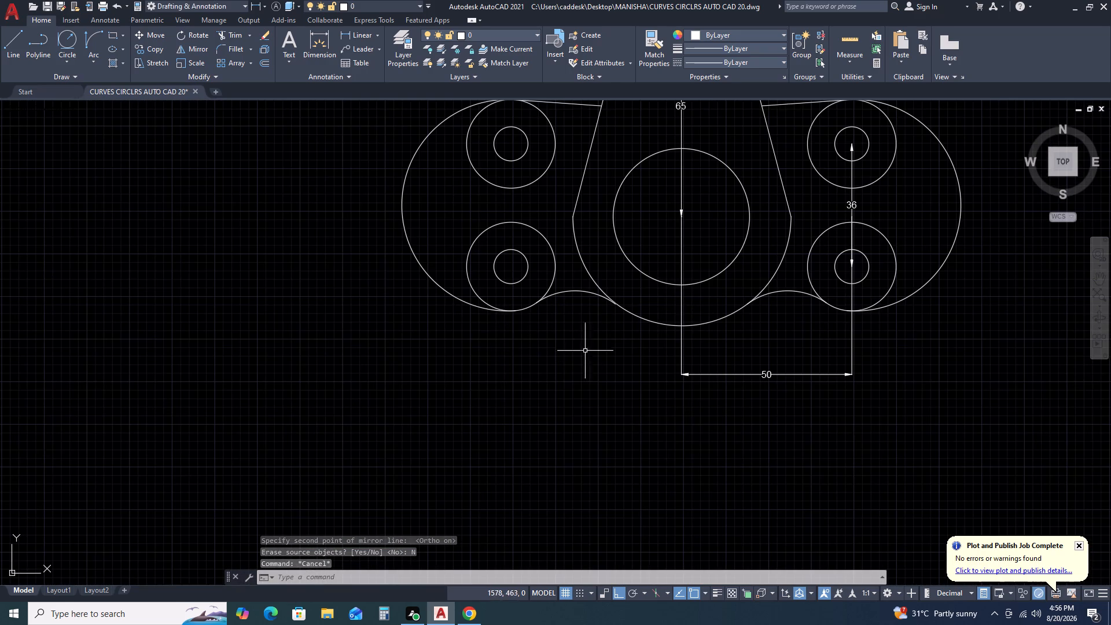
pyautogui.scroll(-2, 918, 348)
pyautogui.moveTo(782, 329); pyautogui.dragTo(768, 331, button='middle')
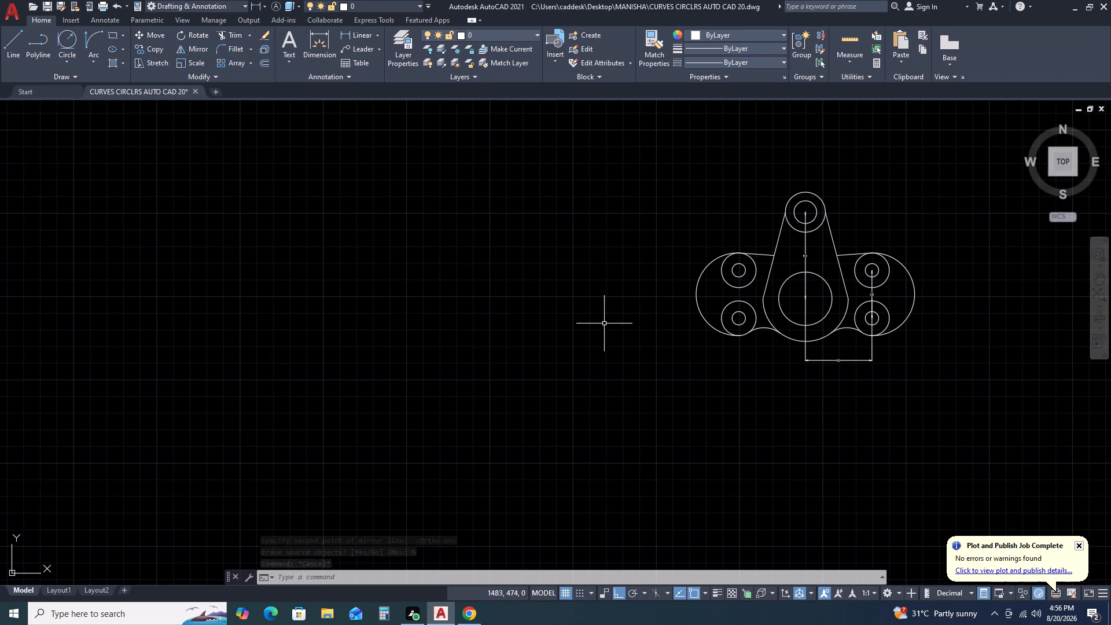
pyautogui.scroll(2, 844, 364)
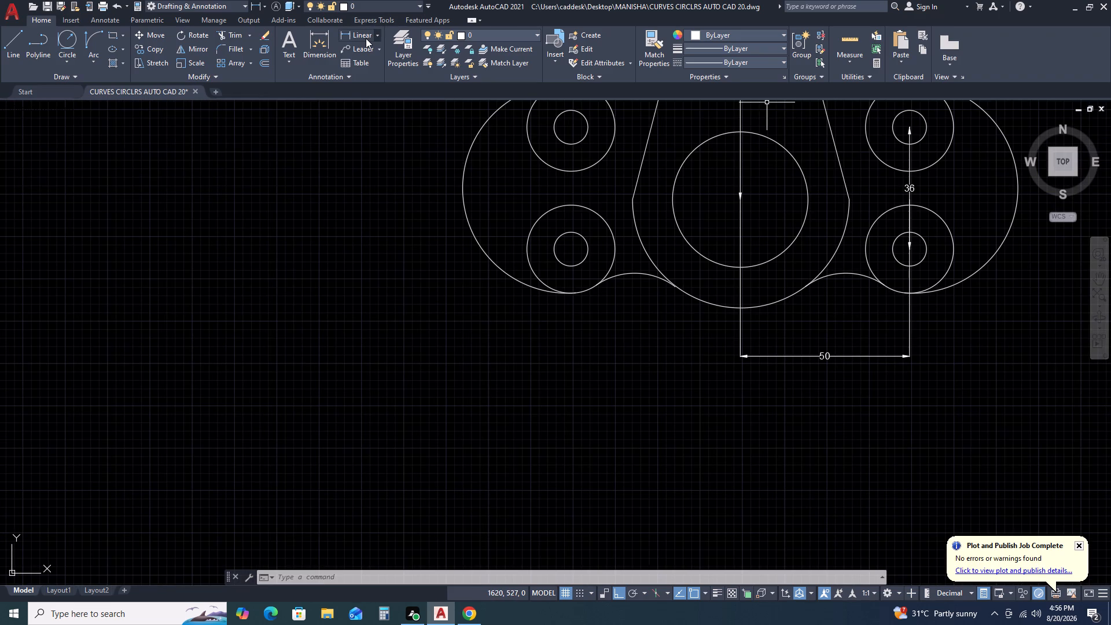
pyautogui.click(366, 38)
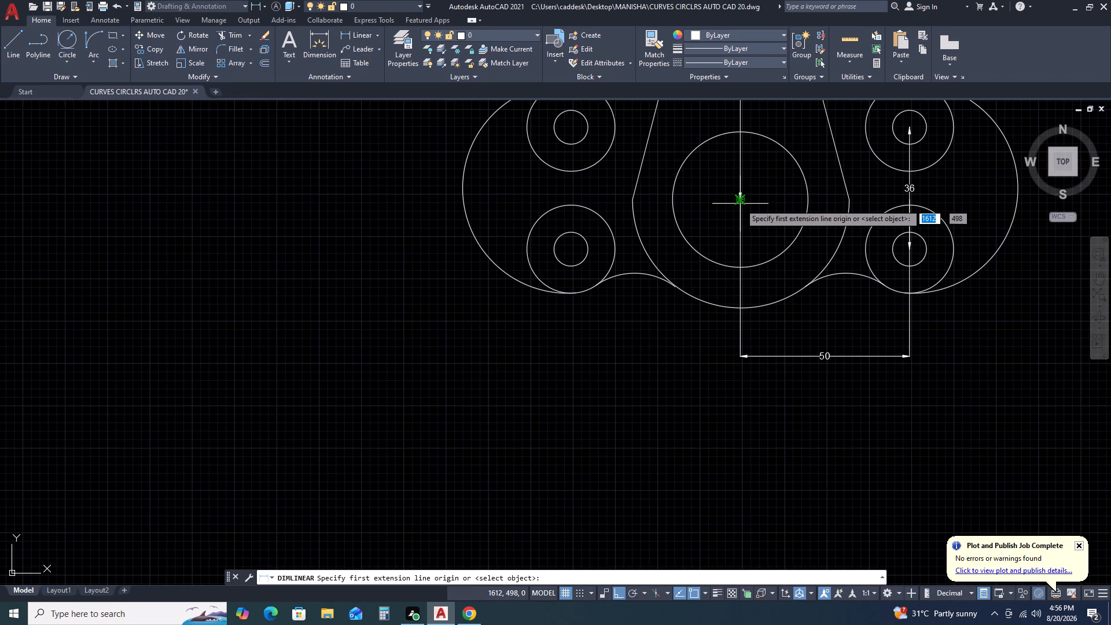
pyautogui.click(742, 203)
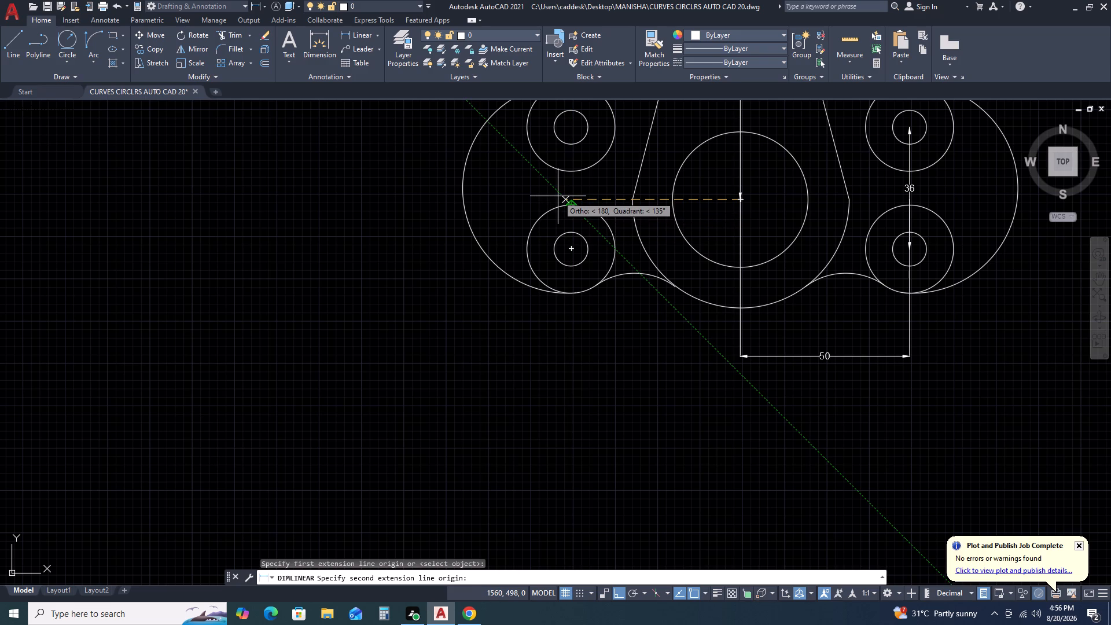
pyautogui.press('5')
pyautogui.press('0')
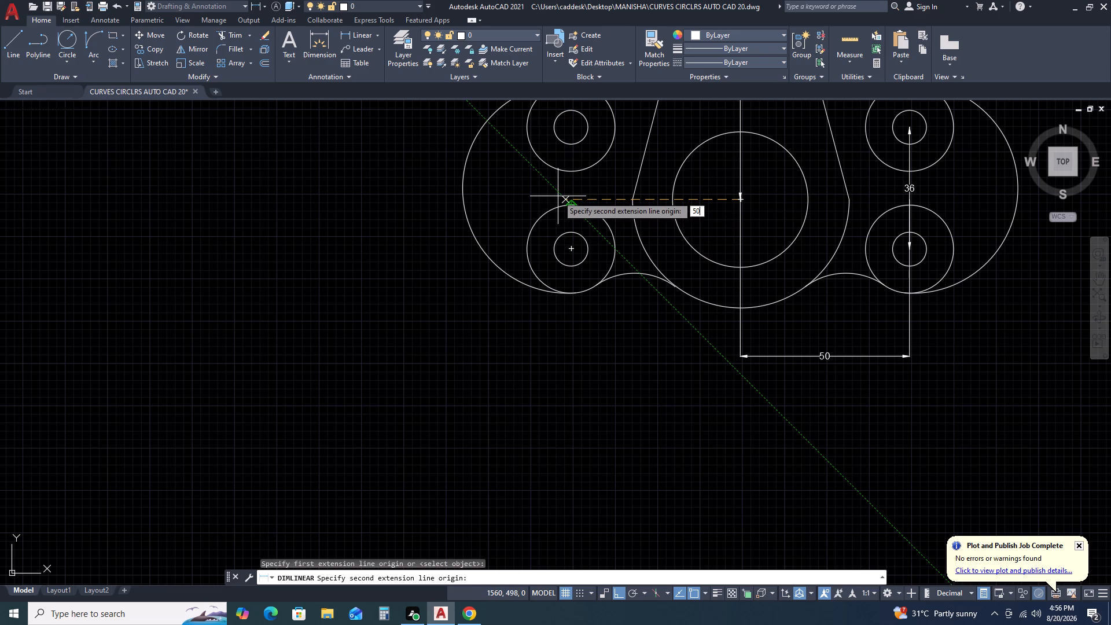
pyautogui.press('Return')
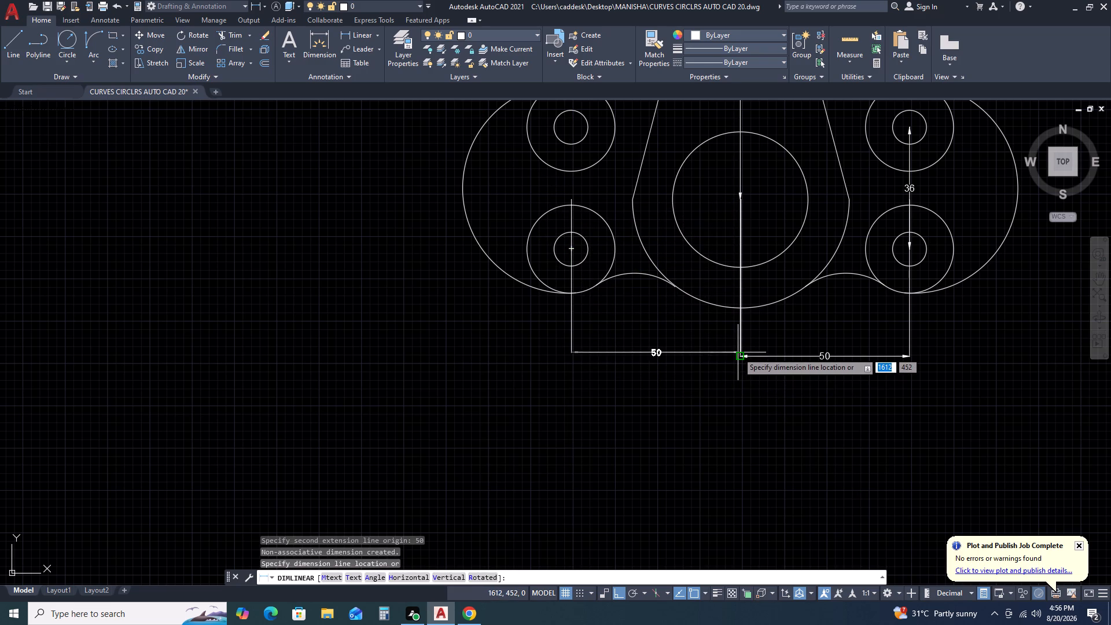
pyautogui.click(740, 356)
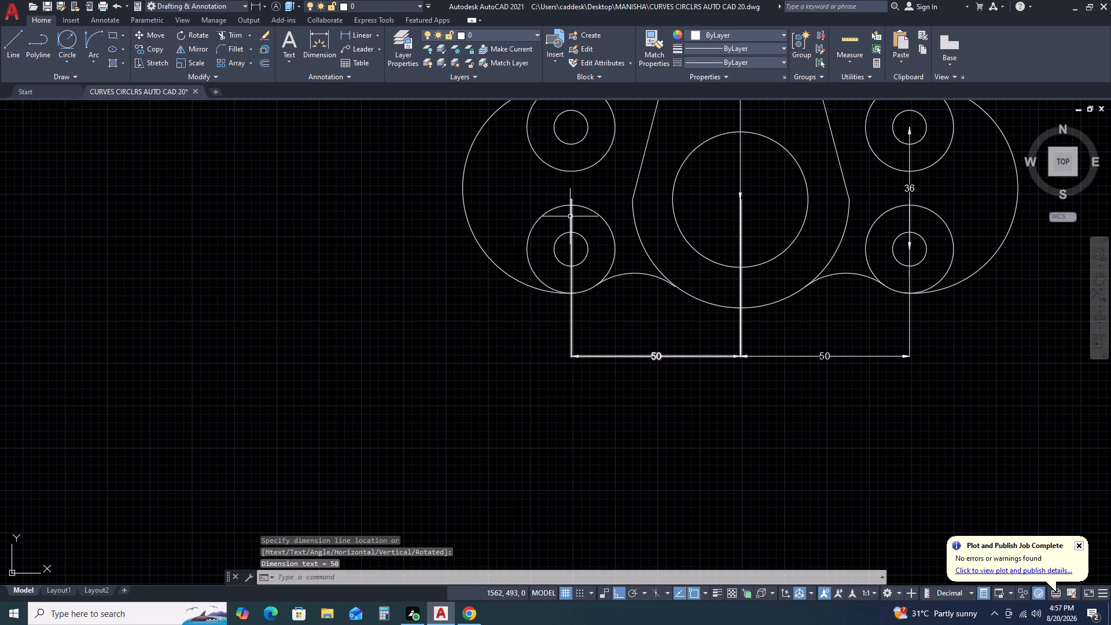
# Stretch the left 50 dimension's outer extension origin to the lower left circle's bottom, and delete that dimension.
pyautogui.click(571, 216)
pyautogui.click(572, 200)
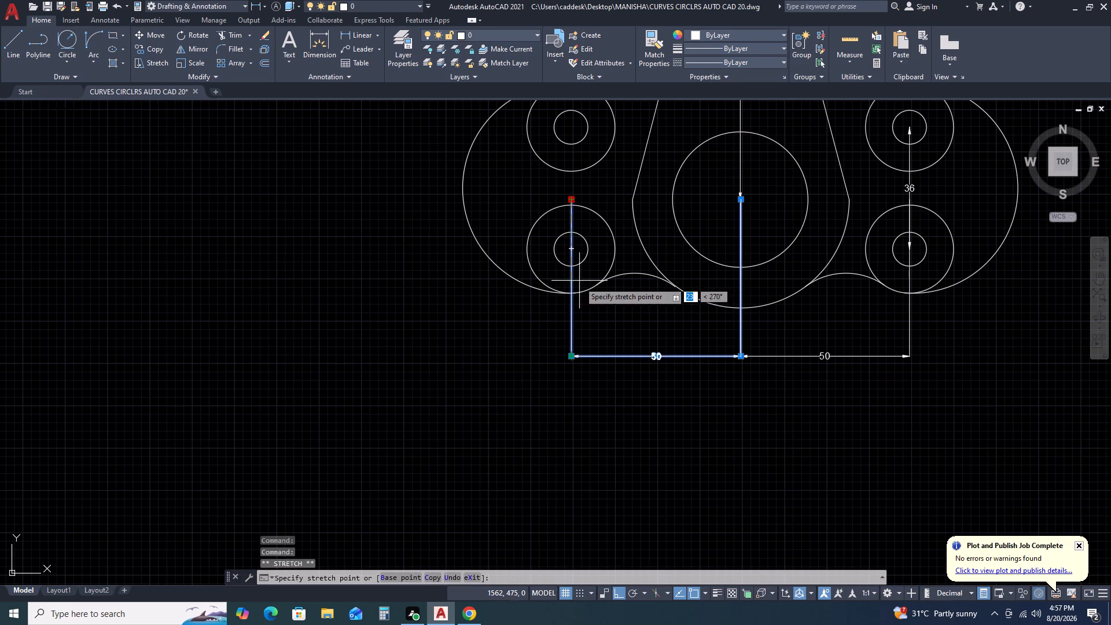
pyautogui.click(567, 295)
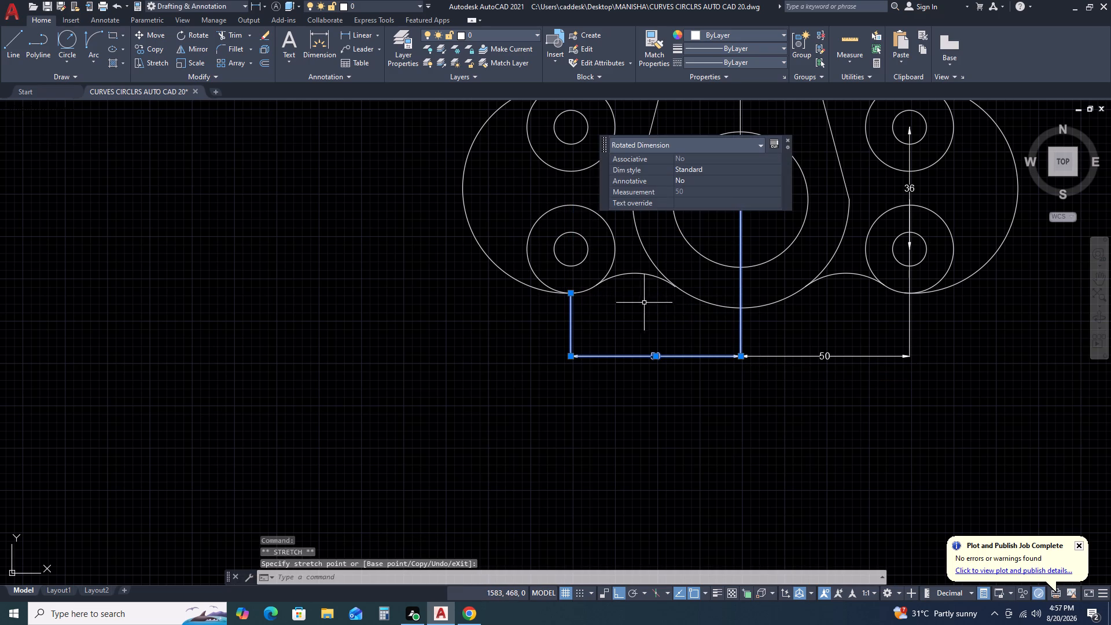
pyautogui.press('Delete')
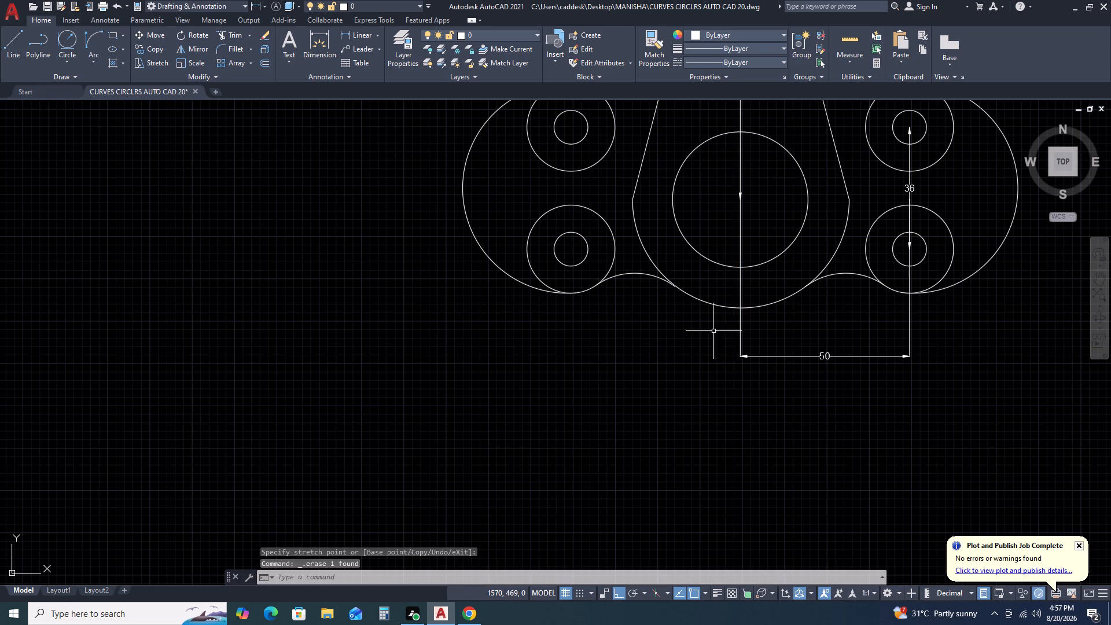
# Stretch the right 50 dimension's extension origins down to just inside the large arc's bottom and to the lower right pair's centre.
pyautogui.click(911, 297)
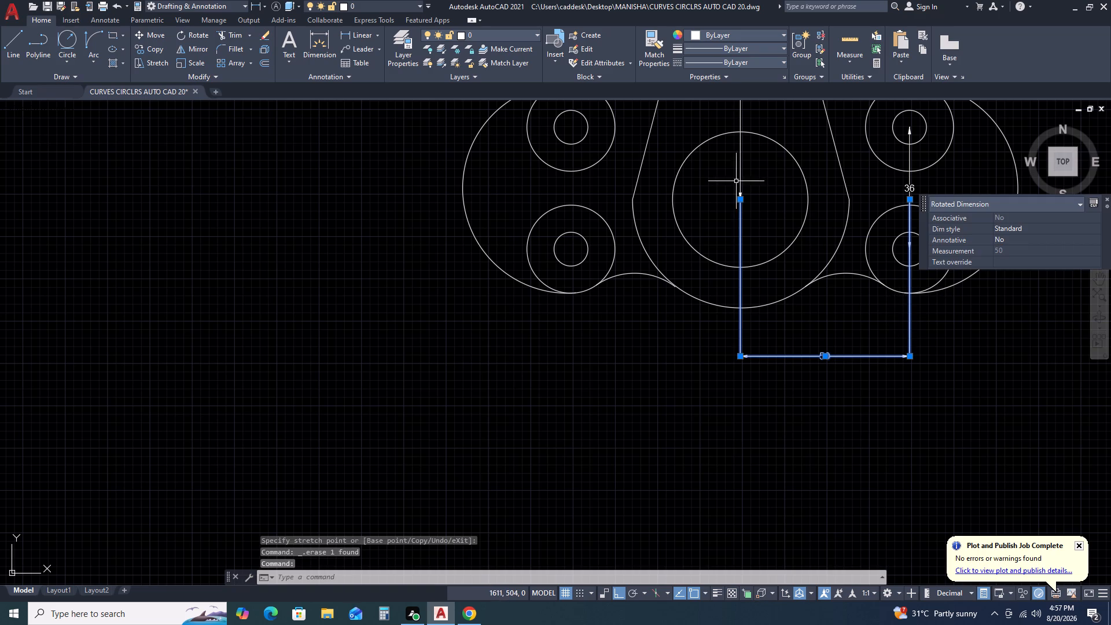
pyautogui.click(740, 201)
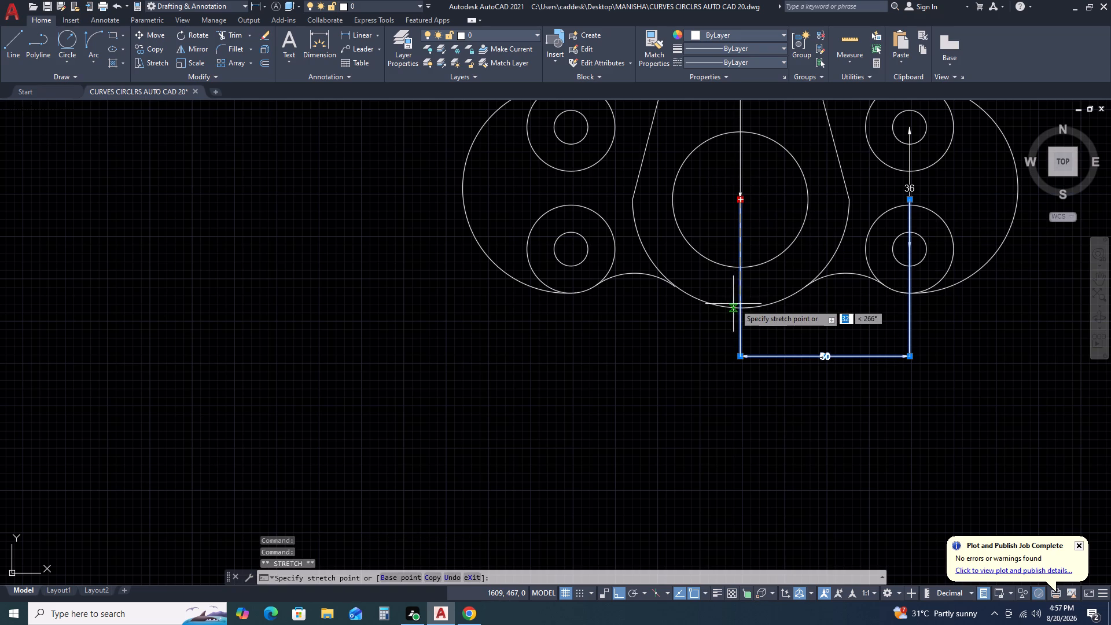
pyautogui.click(742, 293)
pyautogui.moveTo(812, 353); pyautogui.dragTo(693, 351, button='middle')
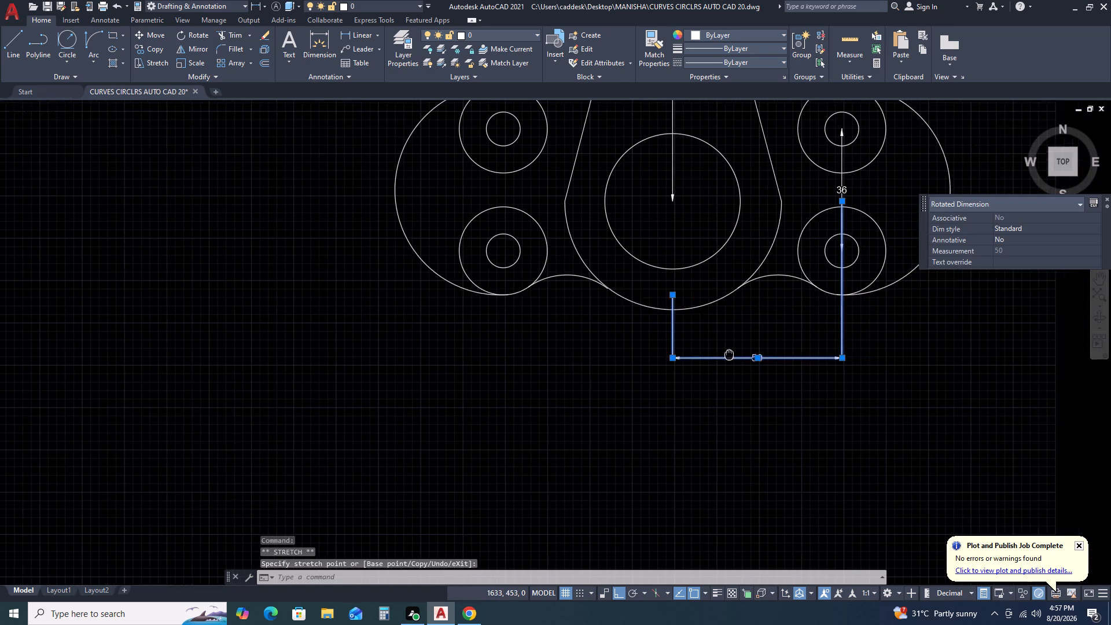
pyautogui.moveTo(693, 351); pyautogui.dragTo(676, 342, button='middle')
pyautogui.click(772, 187)
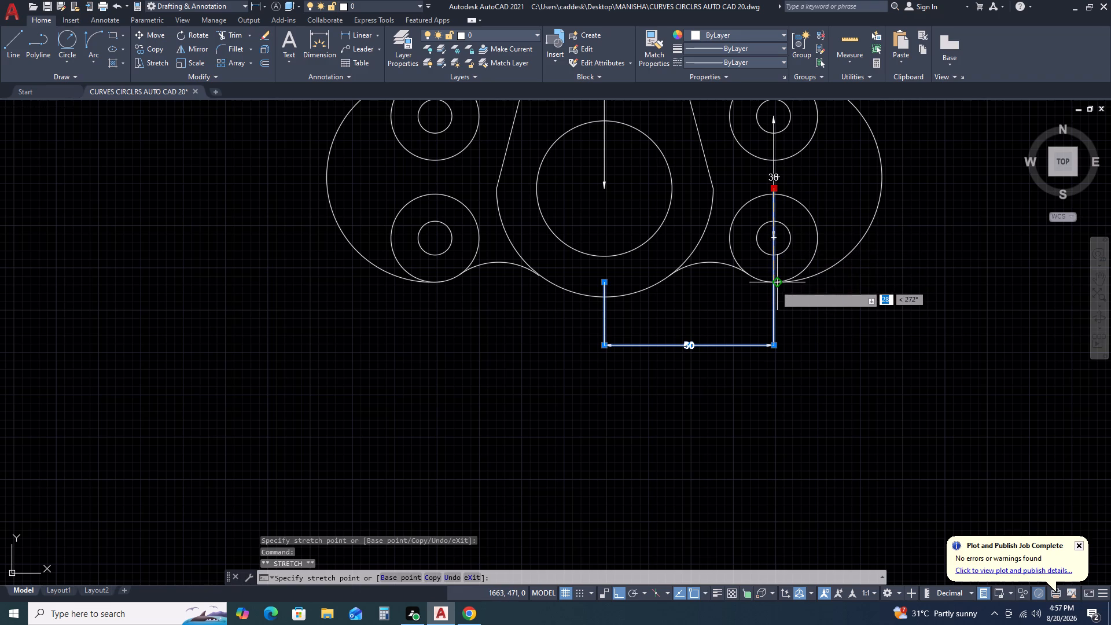
pyautogui.click(775, 240)
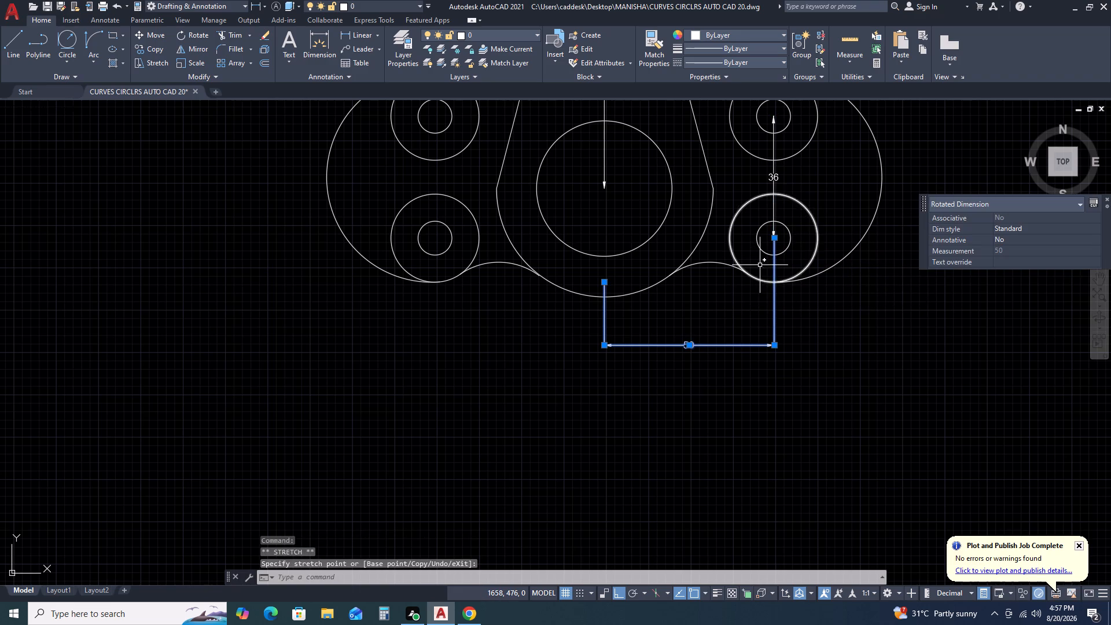
# Stretch the 36 dimension's line horizontally about 40 away from the right circle pairs, outside the right lobe's large arc.
pyautogui.press('Escape')
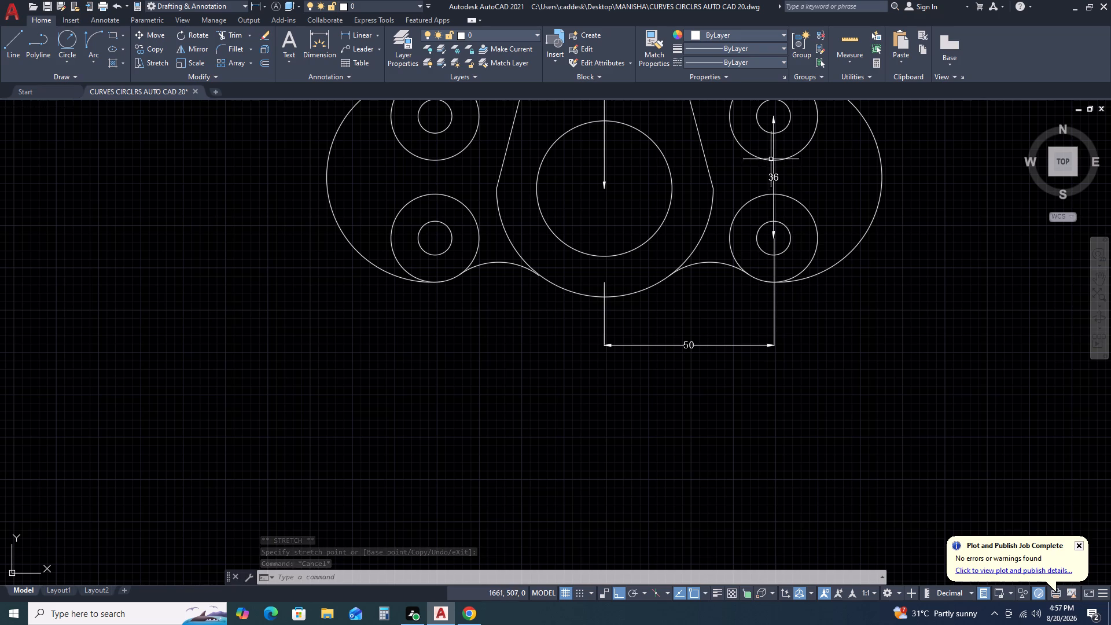
pyautogui.click(774, 176)
pyautogui.moveTo(864, 251); pyautogui.dragTo(721, 362, button='middle')
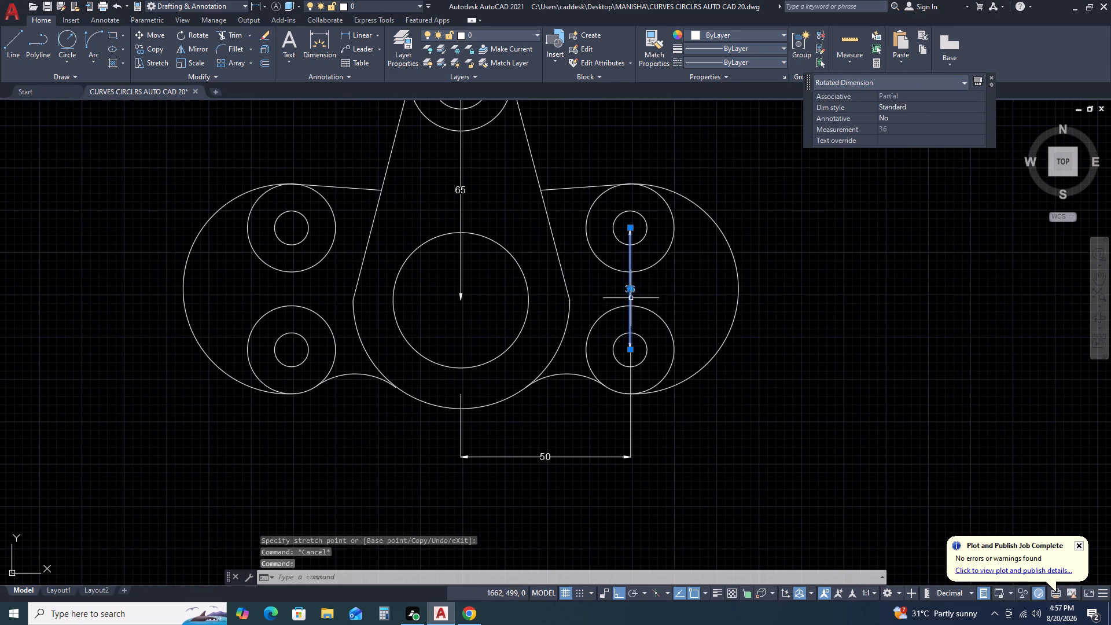
pyautogui.click(630, 285)
pyautogui.click(630, 292)
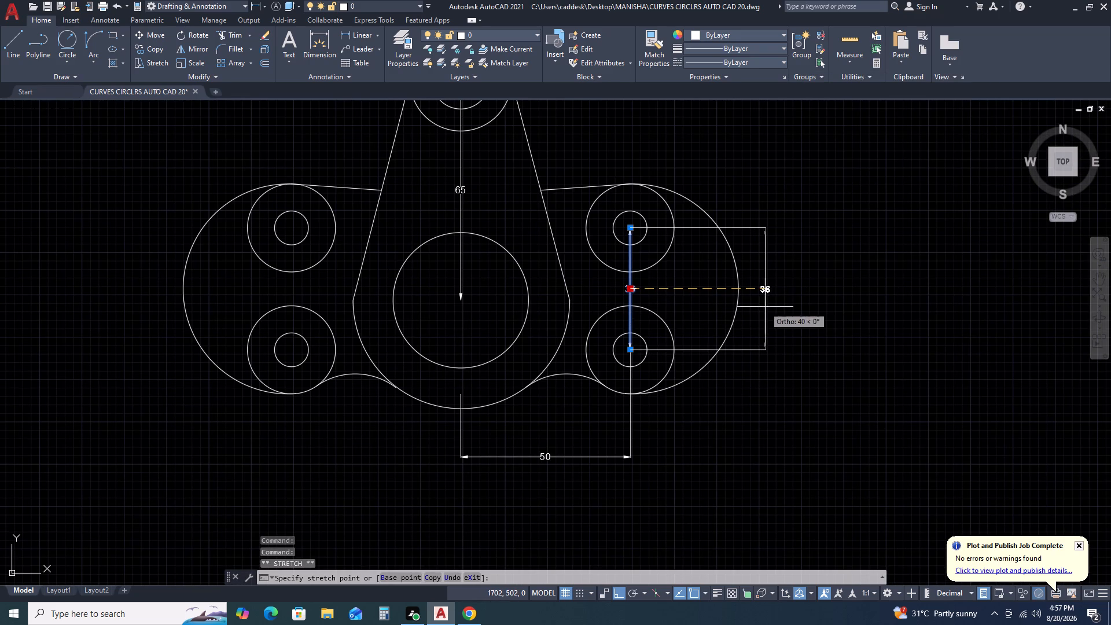
pyautogui.click(767, 307)
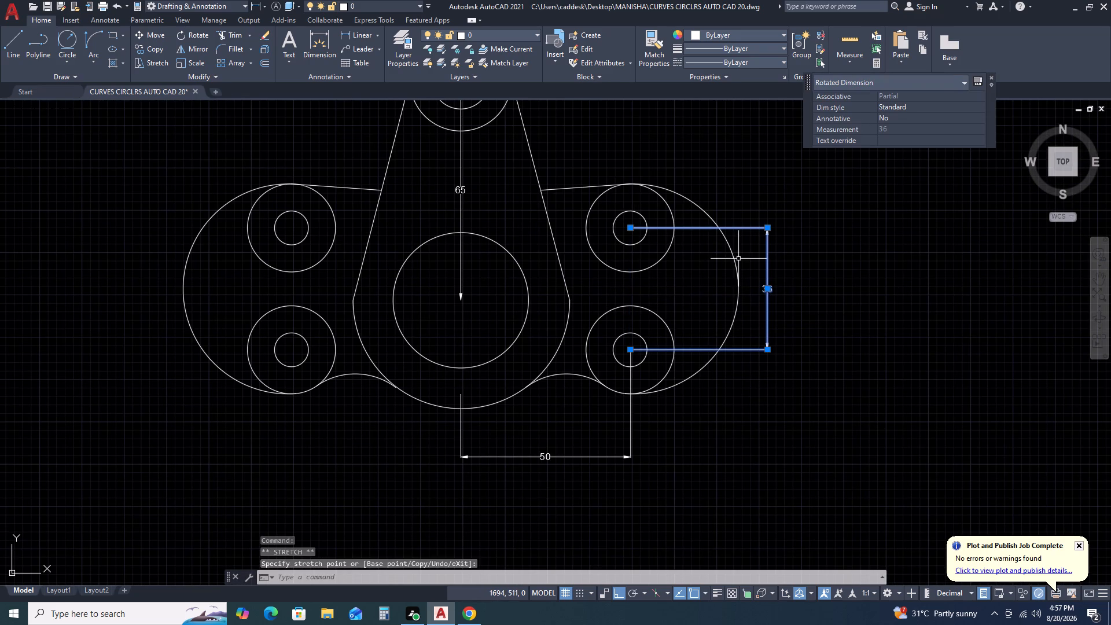
pyautogui.press('Escape')
# Examine the lobes' outlines and the placement of the 65, 50 and 36 dimensions, including the extension origins at the lower right pair's centre.
pyautogui.scroll(-1, 737, 209)
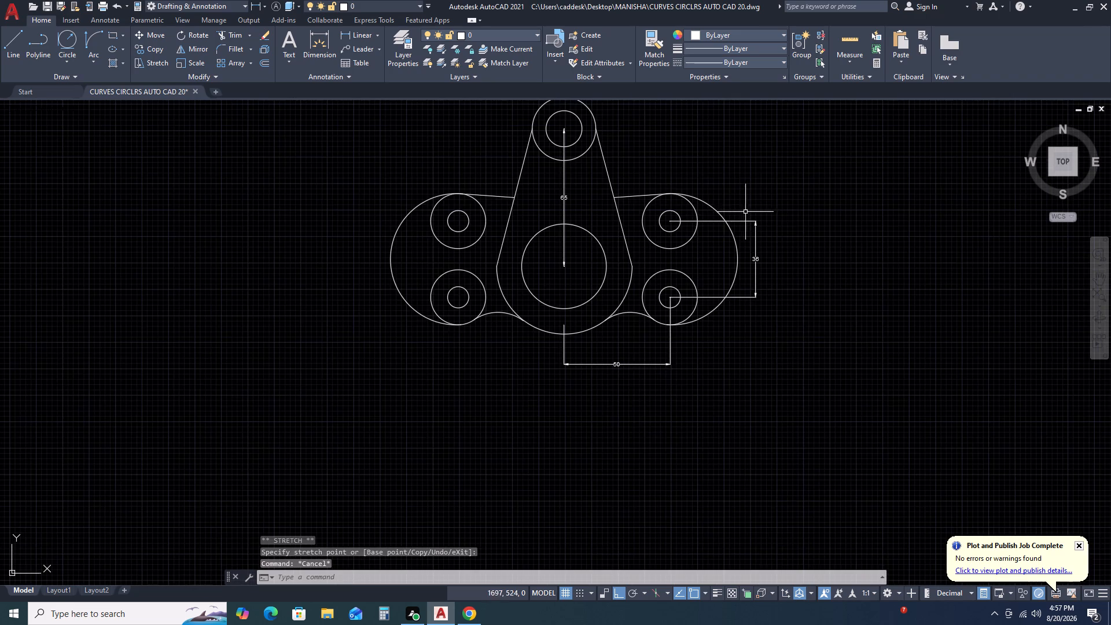
pyautogui.scroll(-2, 792, 243)
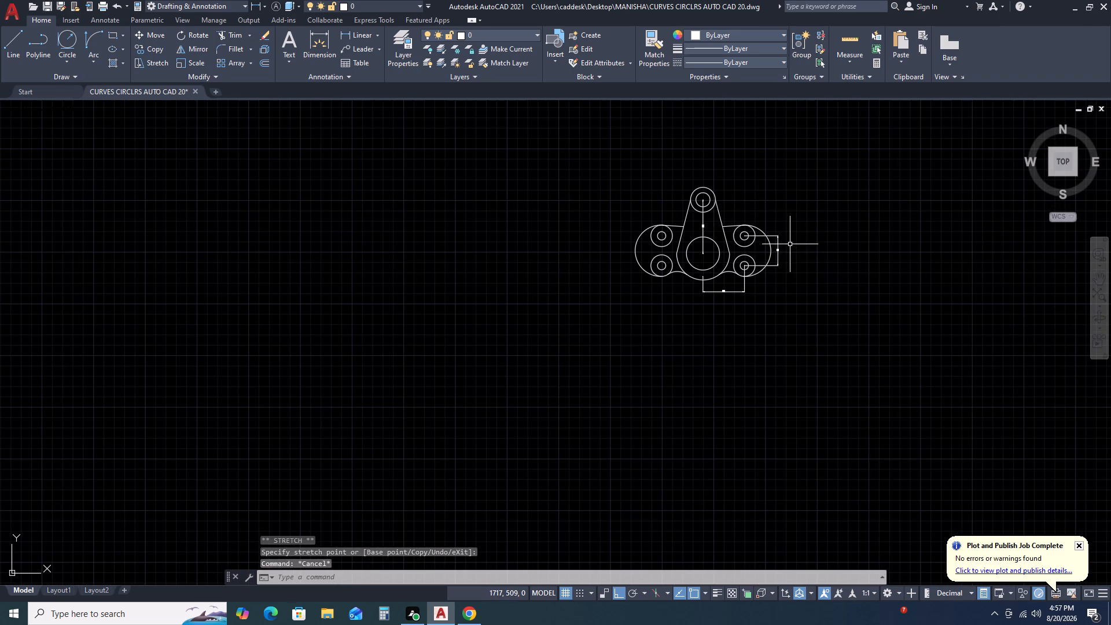
pyautogui.scroll(3, 767, 236)
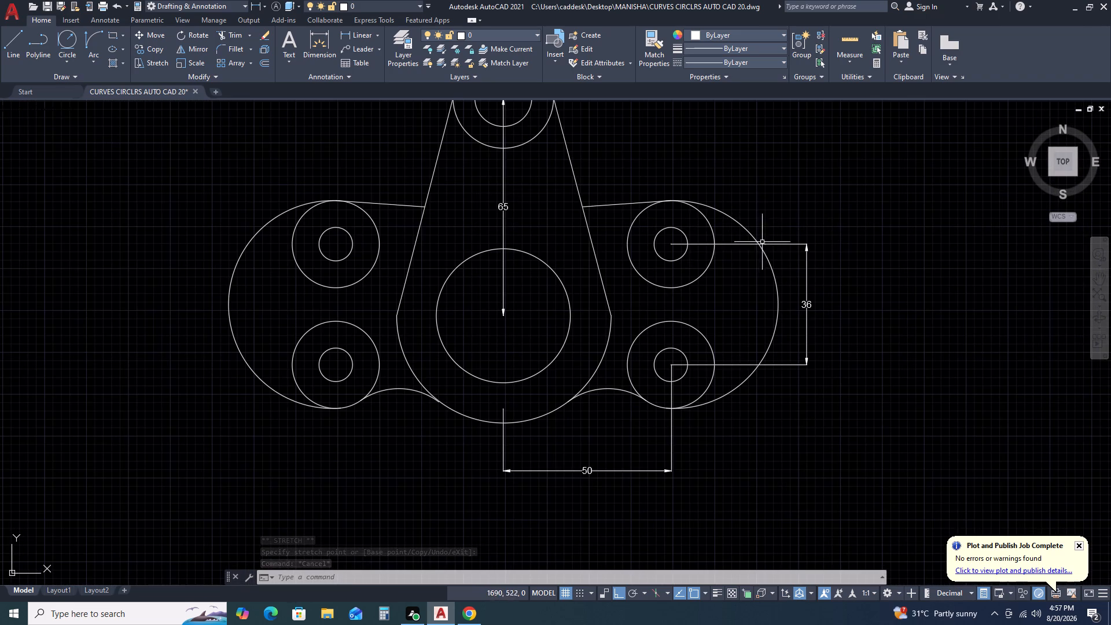
pyautogui.scroll(-1, 702, 247)
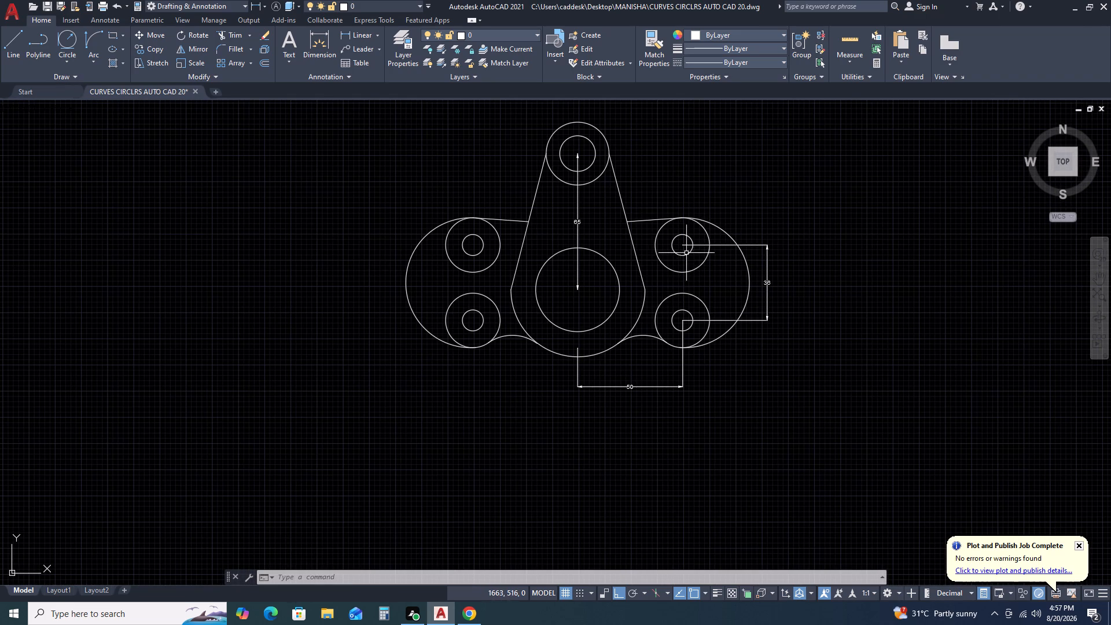
pyautogui.scroll(3, 479, 215)
pyautogui.scroll(-2, 532, 262)
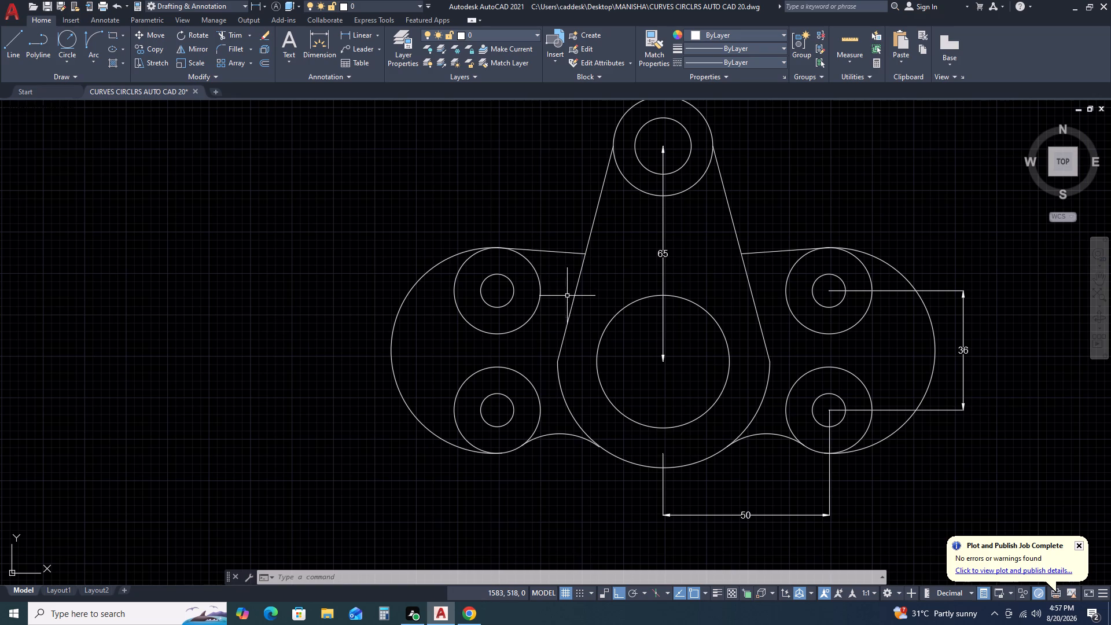
pyautogui.scroll(2, 492, 248)
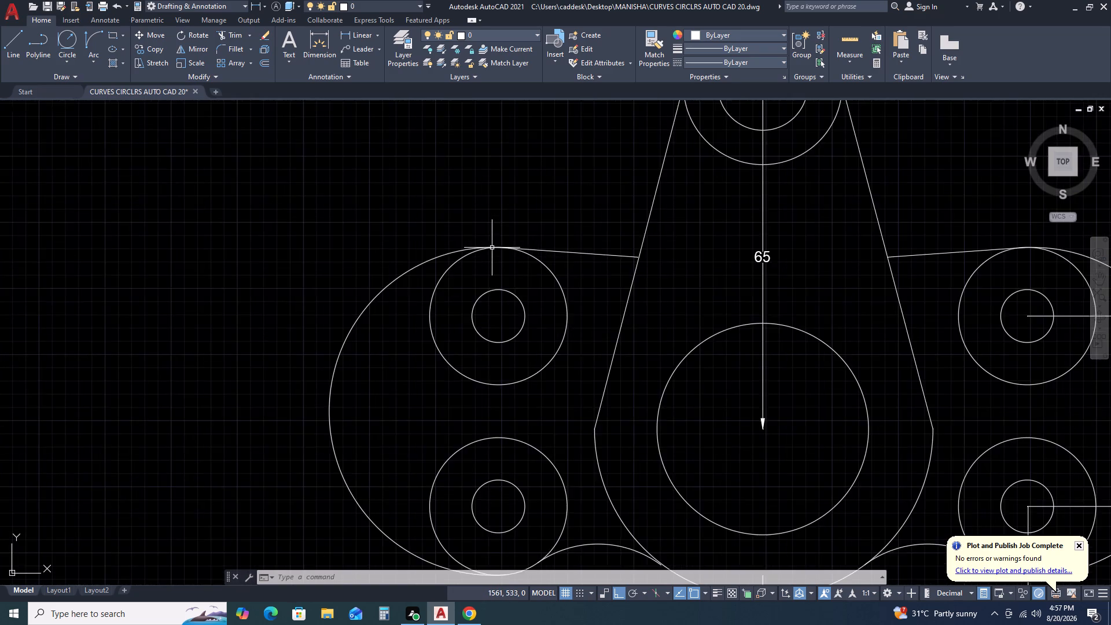
pyautogui.scroll(-4, 469, 264)
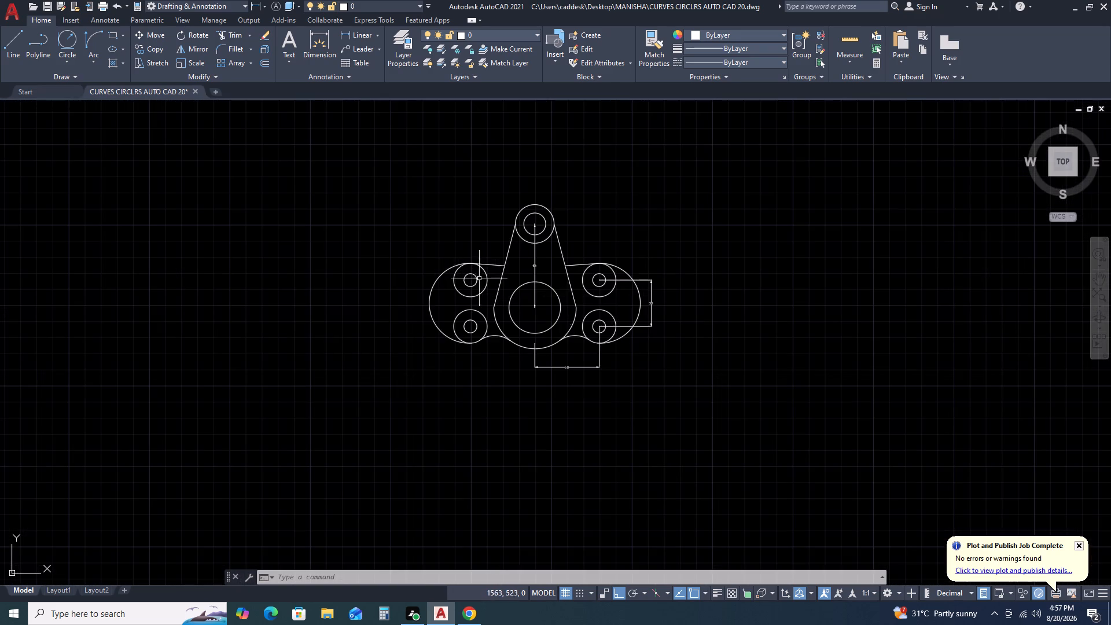
pyautogui.scroll(2, 615, 308)
pyautogui.scroll(3, 698, 293)
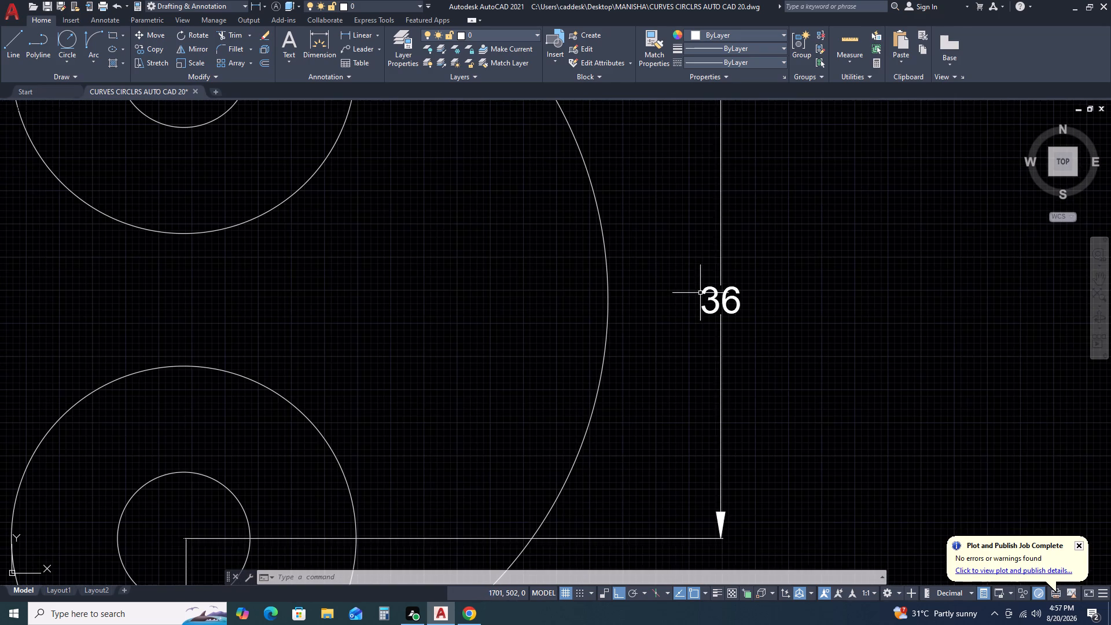
pyautogui.scroll(-2, 731, 295)
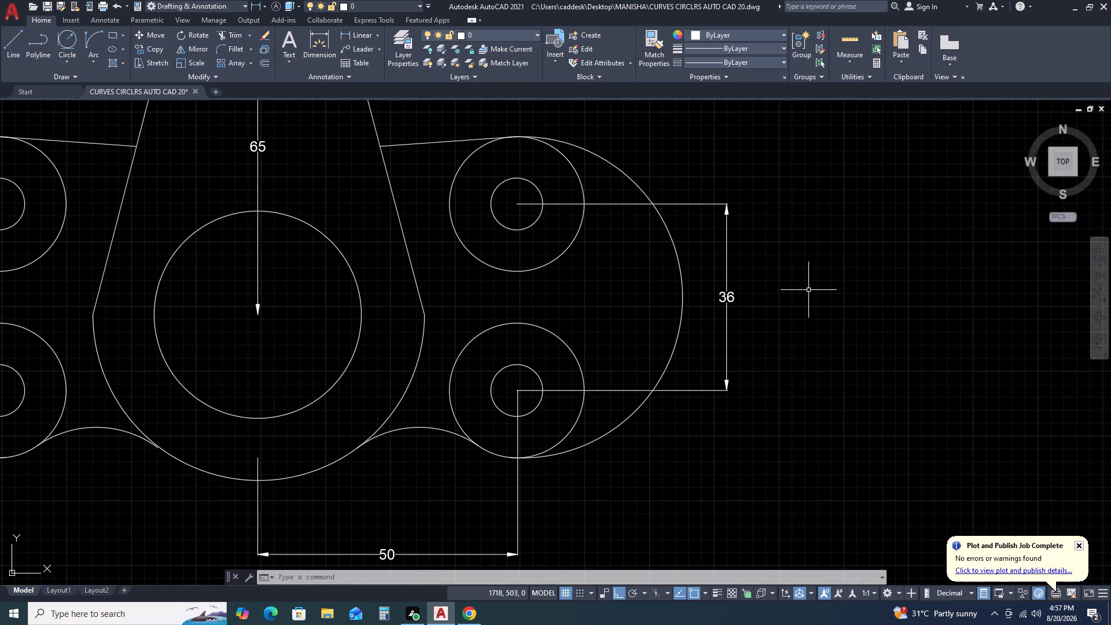
pyautogui.scroll(-3, 718, 264)
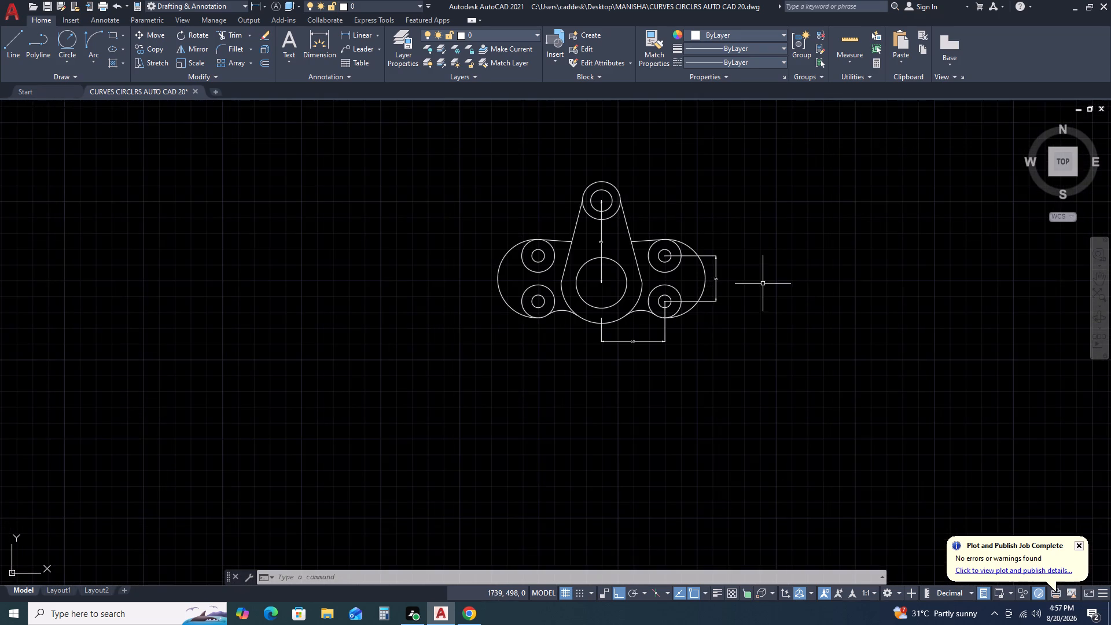
pyautogui.scroll(3, 763, 284)
pyautogui.scroll(-1, 667, 272)
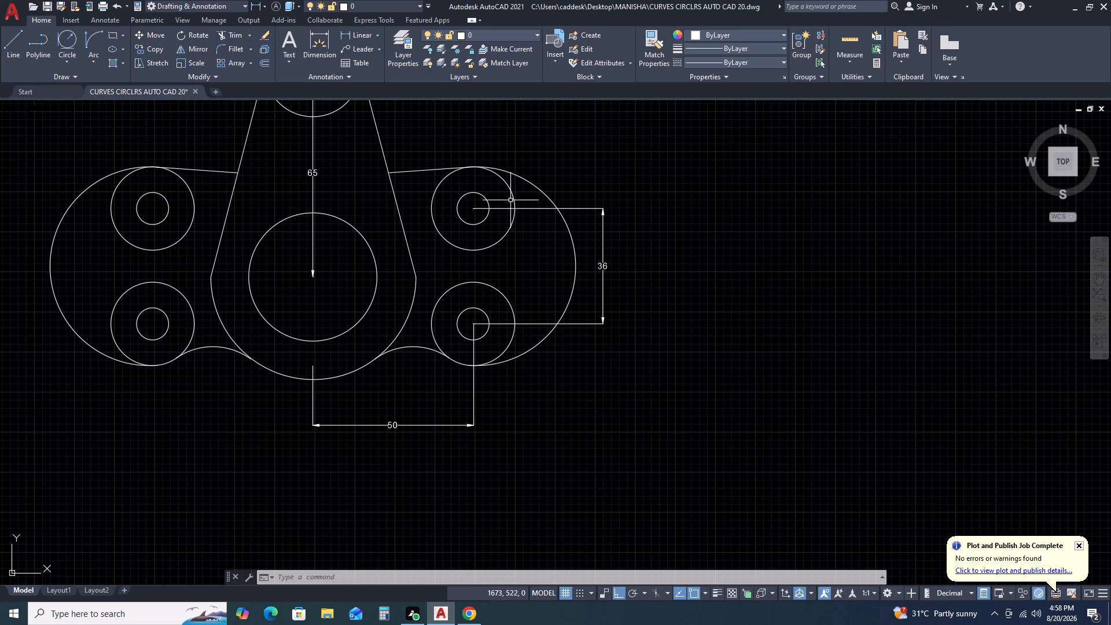
pyautogui.scroll(3, 458, 332)
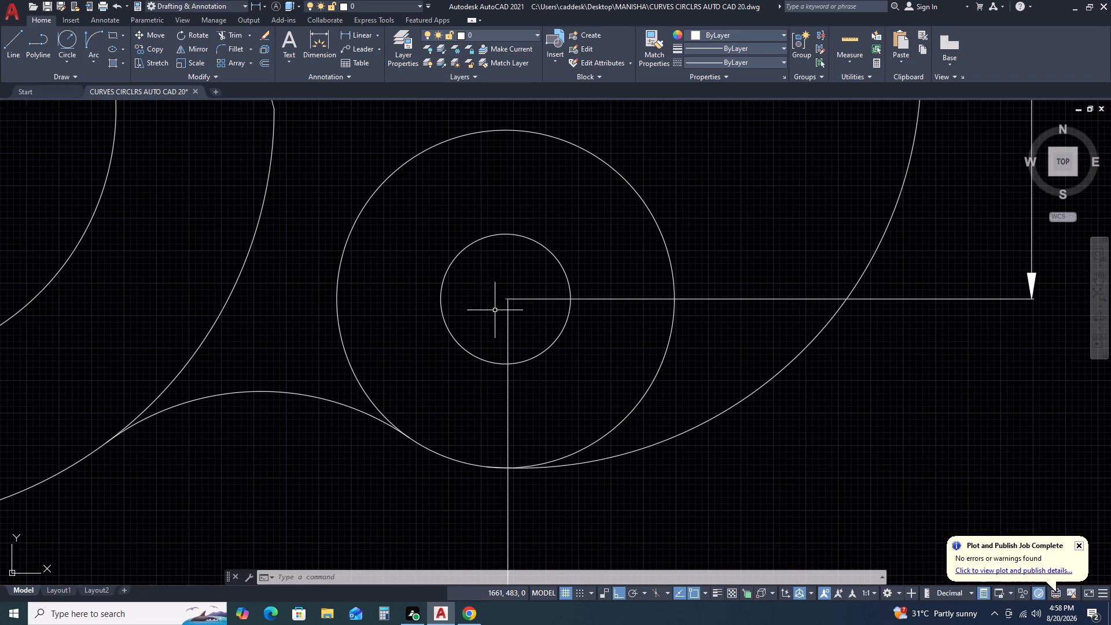
pyautogui.scroll(2, 510, 295)
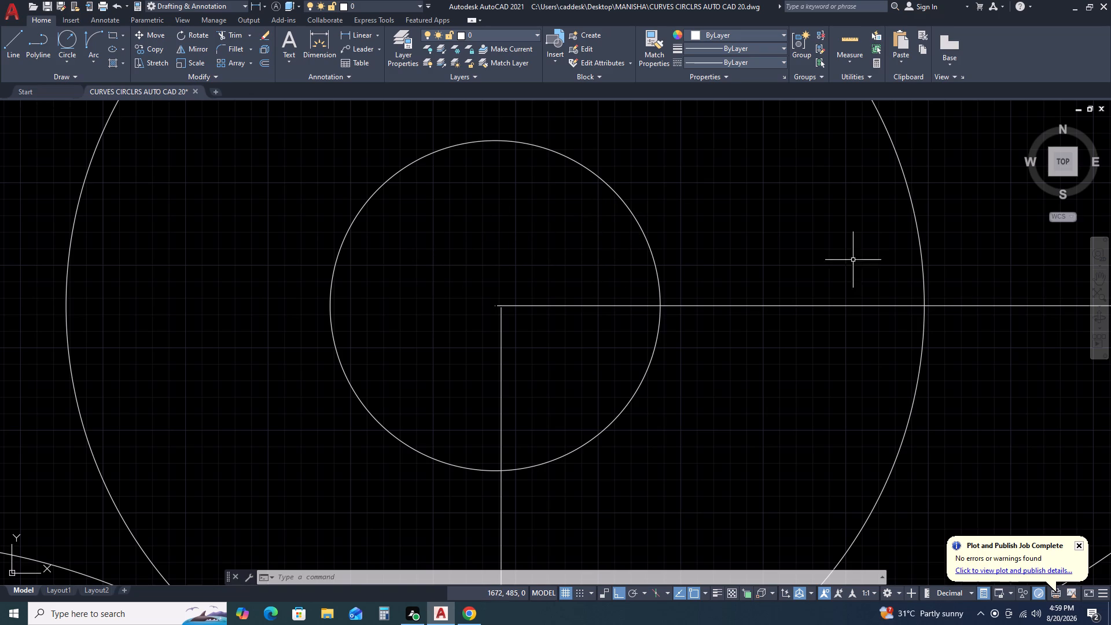
pyautogui.scroll(-4, 485, 329)
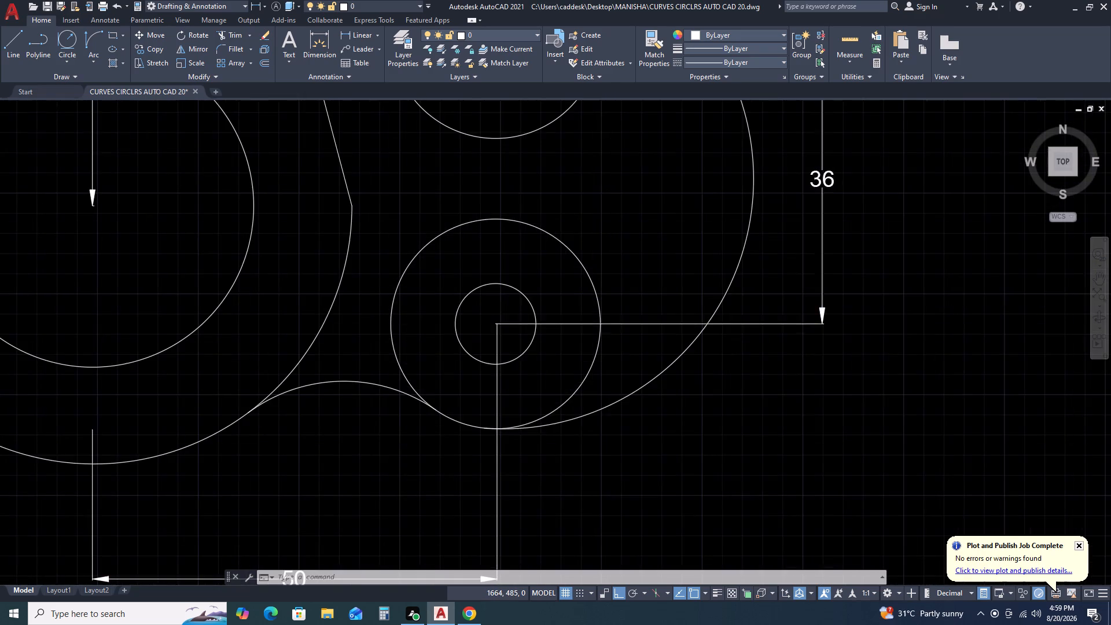
pyautogui.scroll(-1, 511, 316)
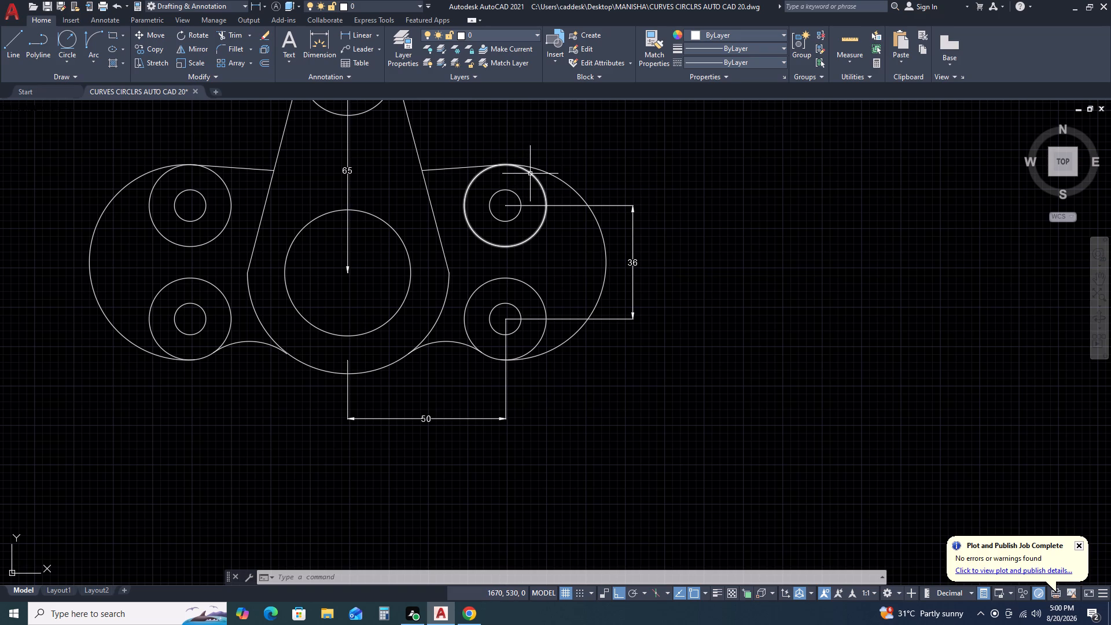
pyautogui.scroll(-2, 671, 270)
pyautogui.moveTo(734, 244); pyautogui.dragTo(655, 242, button='middle')
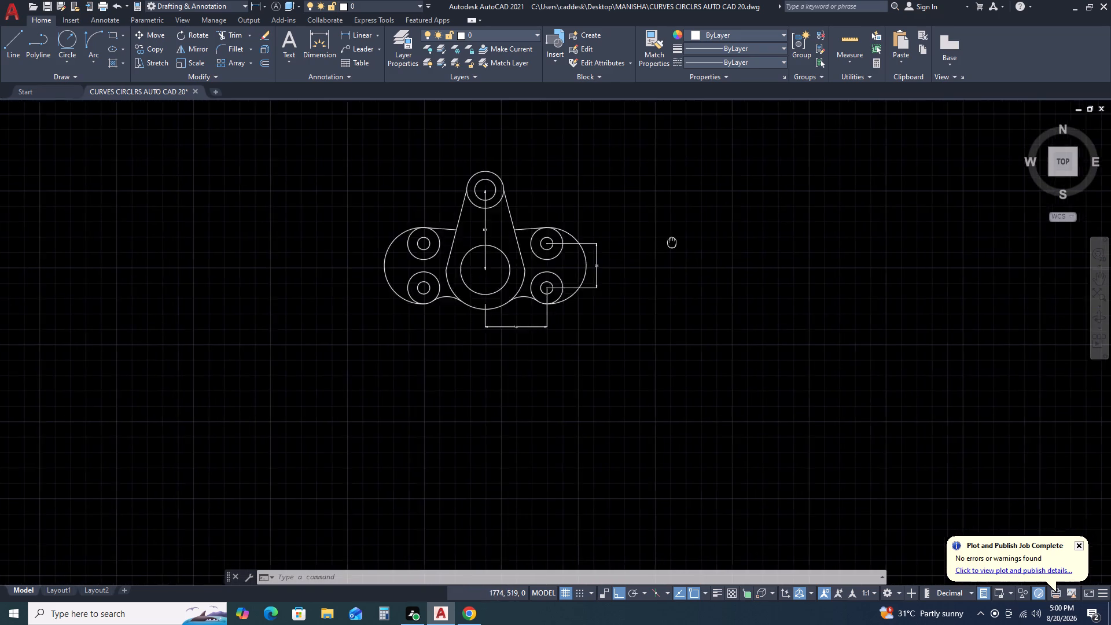
pyautogui.moveTo(655, 242); pyautogui.dragTo(550, 241, button='middle')
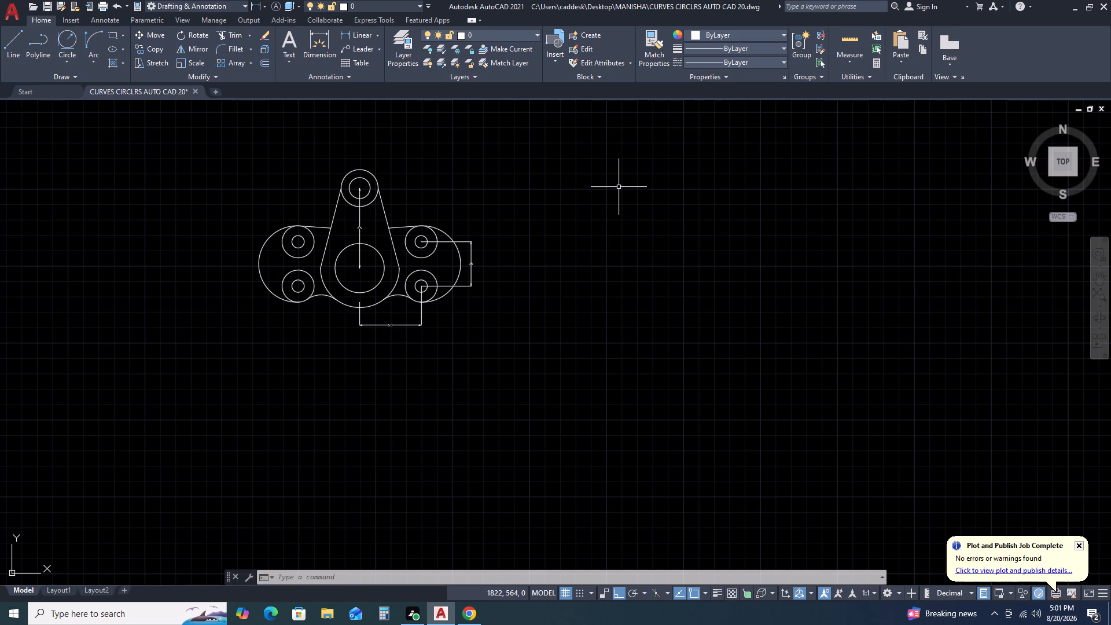
# Modify the Standard dimension style's text height to 4 and set that style current.
pyautogui.scroll(5, 448, 250)
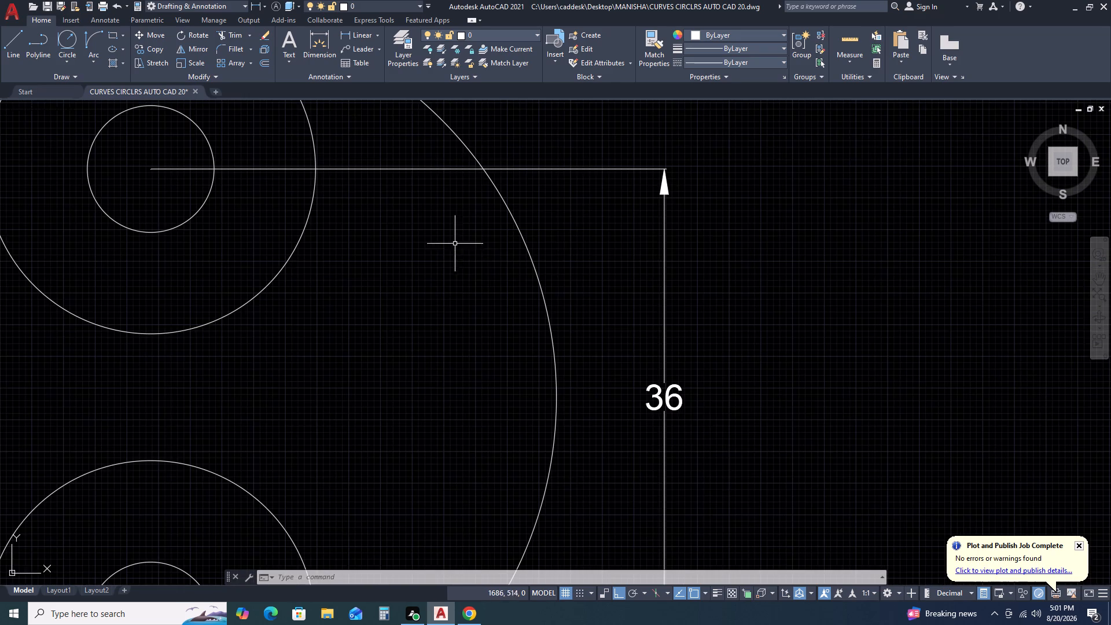
pyautogui.scroll(-2, 641, 252)
pyautogui.press('d')
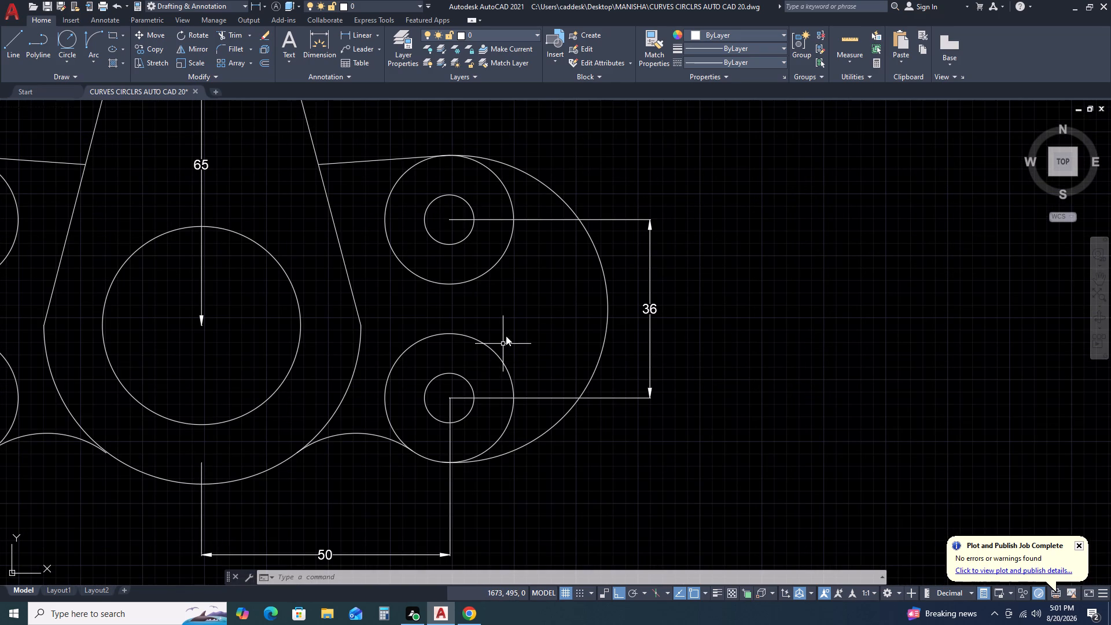
pyautogui.press('space')
pyautogui.click(683, 282)
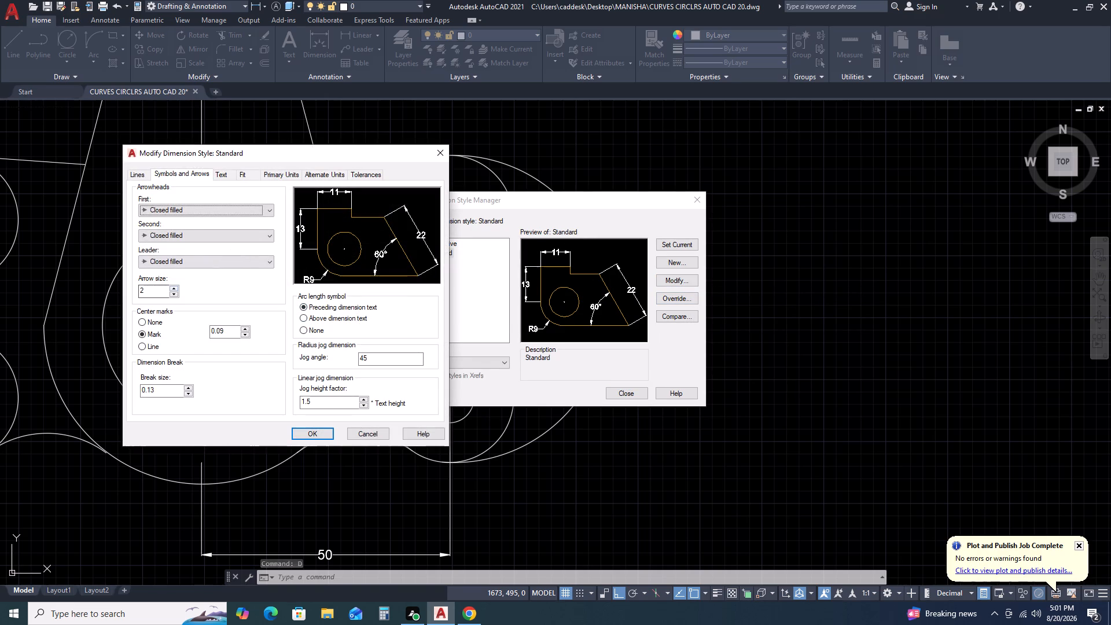
pyautogui.click(227, 175)
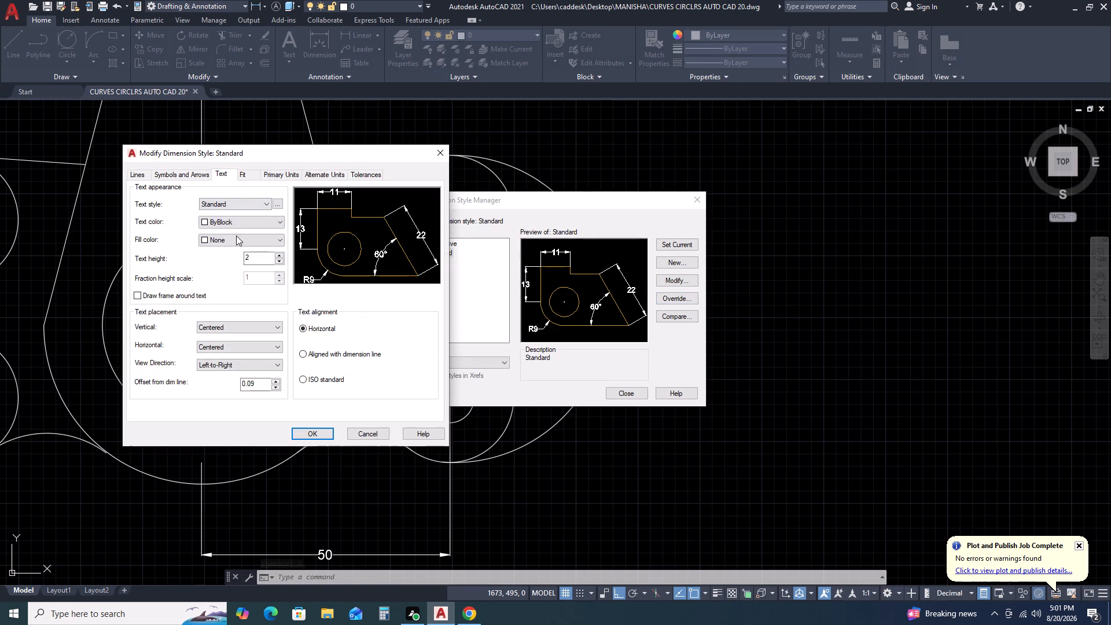
pyautogui.click(257, 259)
pyautogui.press('BackSpace')
pyautogui.press('4')
pyautogui.press('Return')
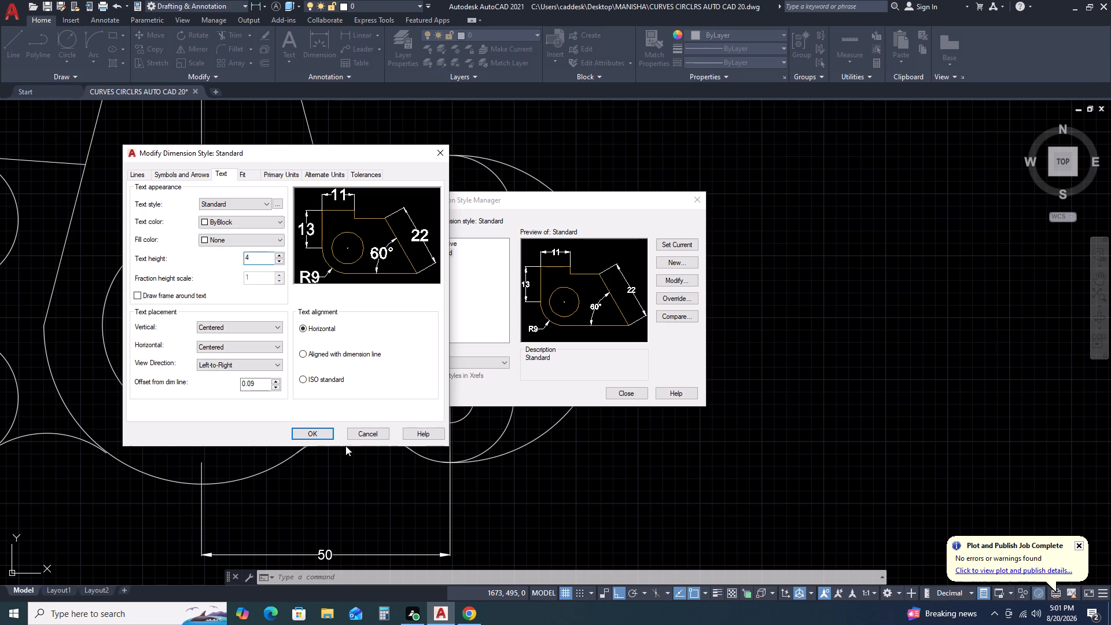
pyautogui.doubleClick(314, 428)
pyautogui.click(671, 240)
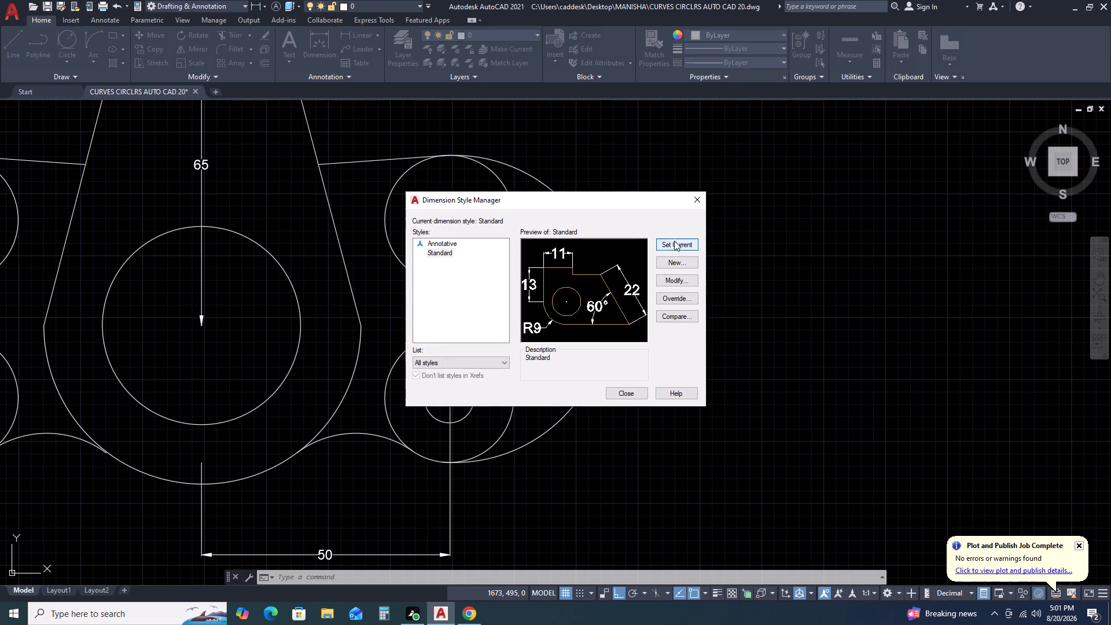
pyautogui.click(679, 242)
pyautogui.click(691, 204)
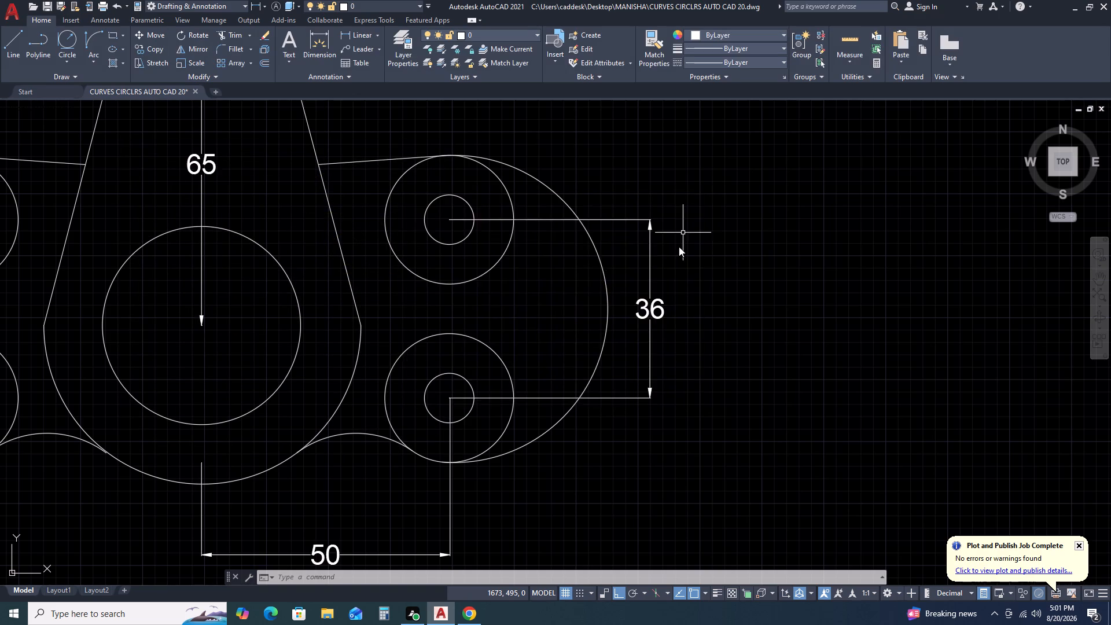
# Create a new layer named TEXT, set its colour to green and make it the current layer.
pyautogui.scroll(-3, 737, 261)
pyautogui.scroll(2, 701, 258)
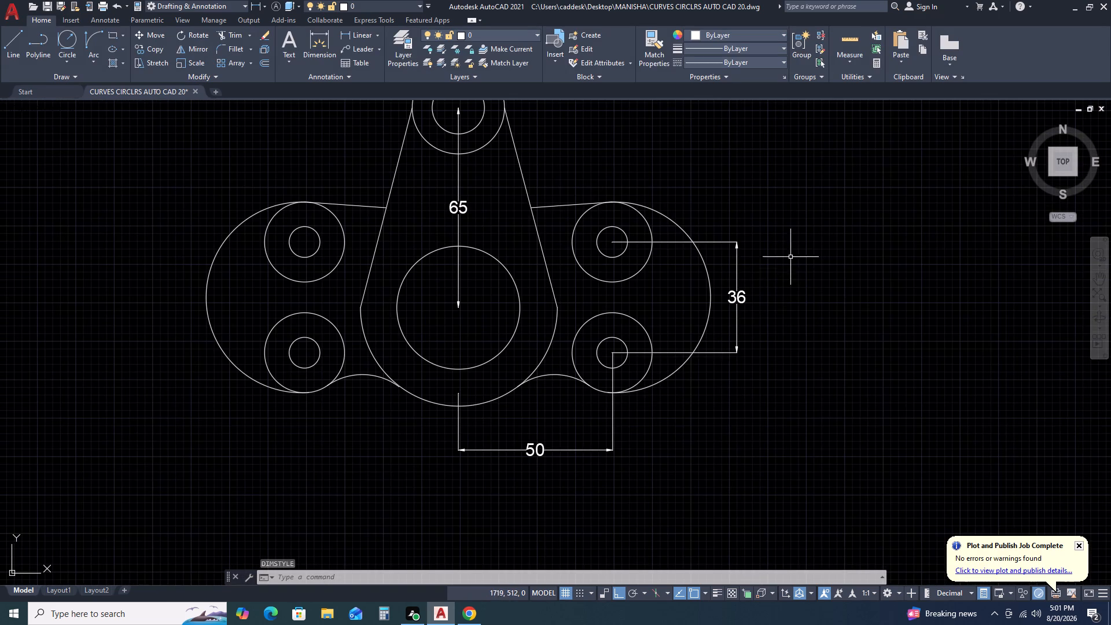
pyautogui.moveTo(791, 247); pyautogui.dragTo(765, 291, button='middle')
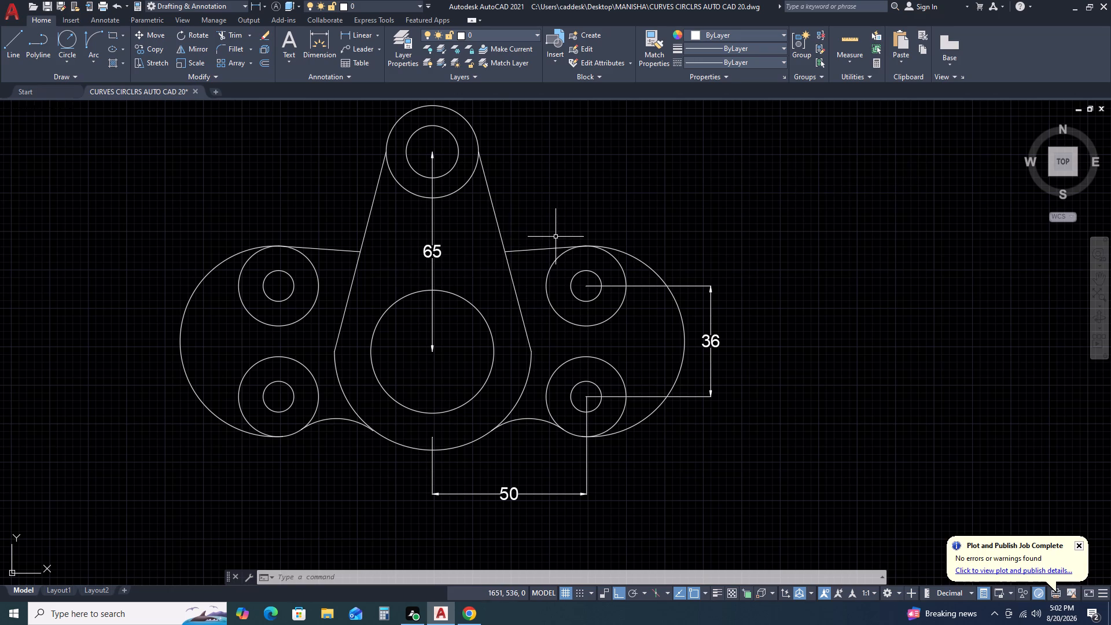
pyautogui.moveTo(555, 261); pyautogui.dragTo(612, 290, button='middle')
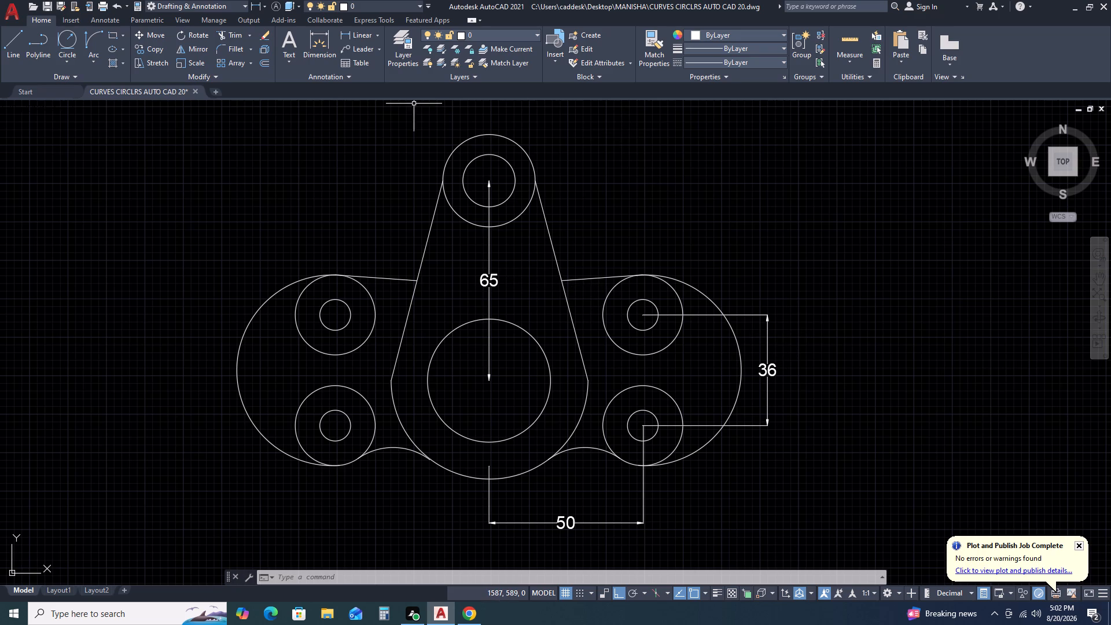
pyautogui.click(409, 54)
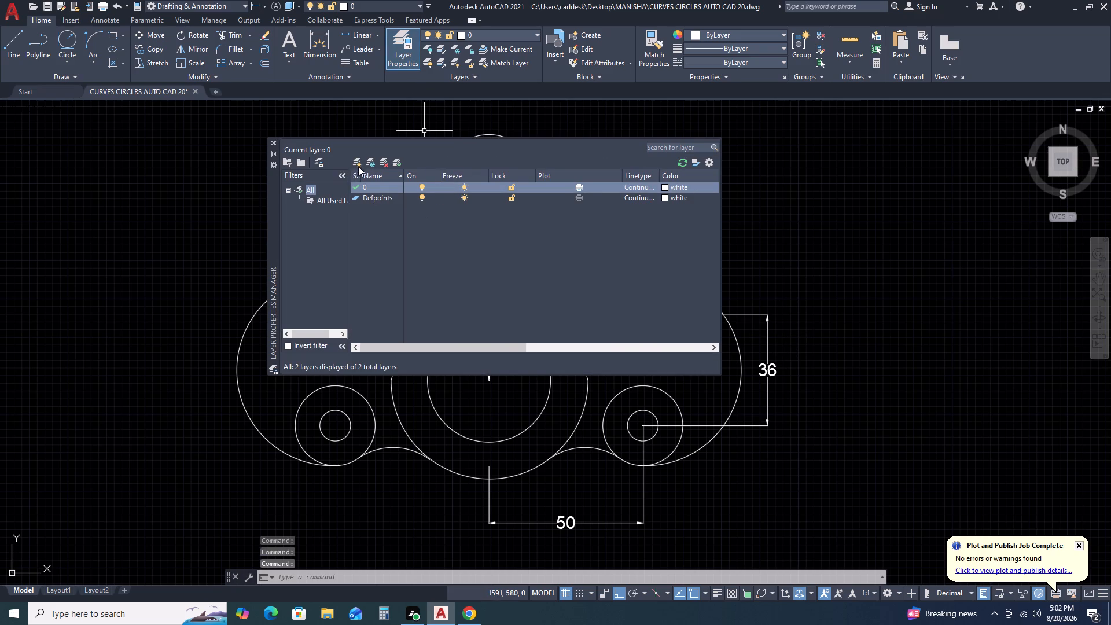
pyautogui.click(358, 163)
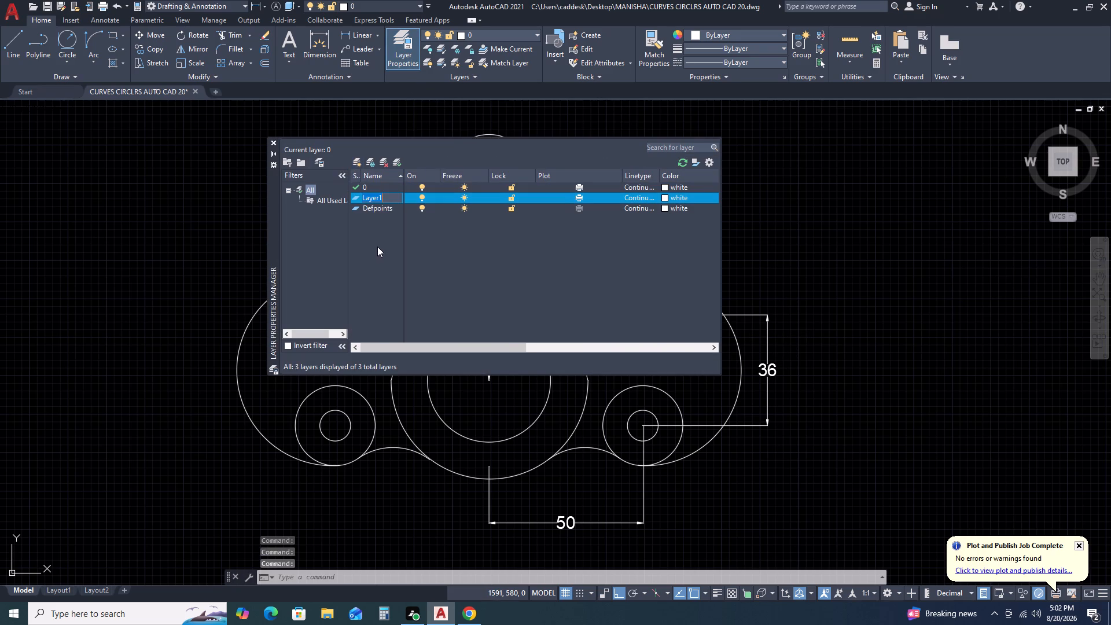
pyautogui.press('t')
pyautogui.press('e')
pyautogui.press('x')
pyautogui.press('t')
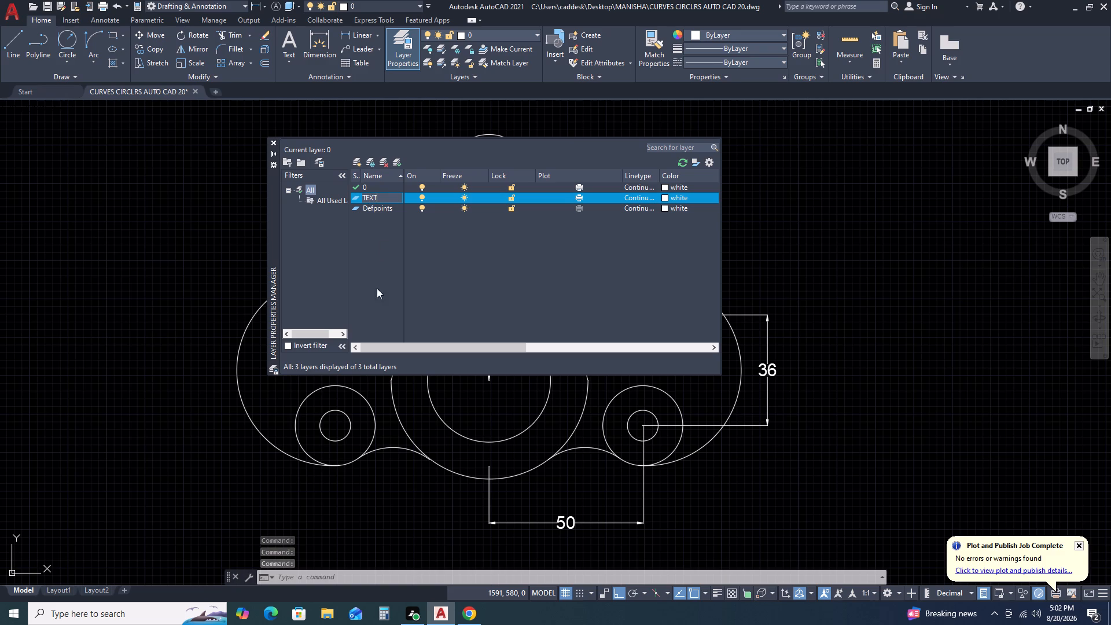
pyautogui.click(664, 198)
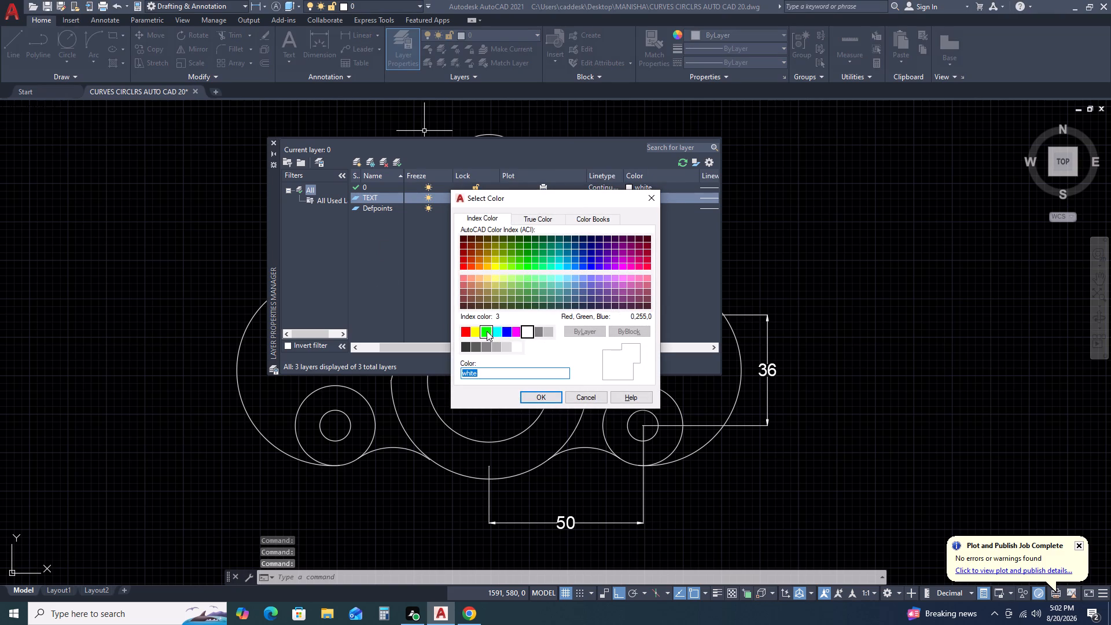
pyautogui.click(485, 332)
pyautogui.click(550, 396)
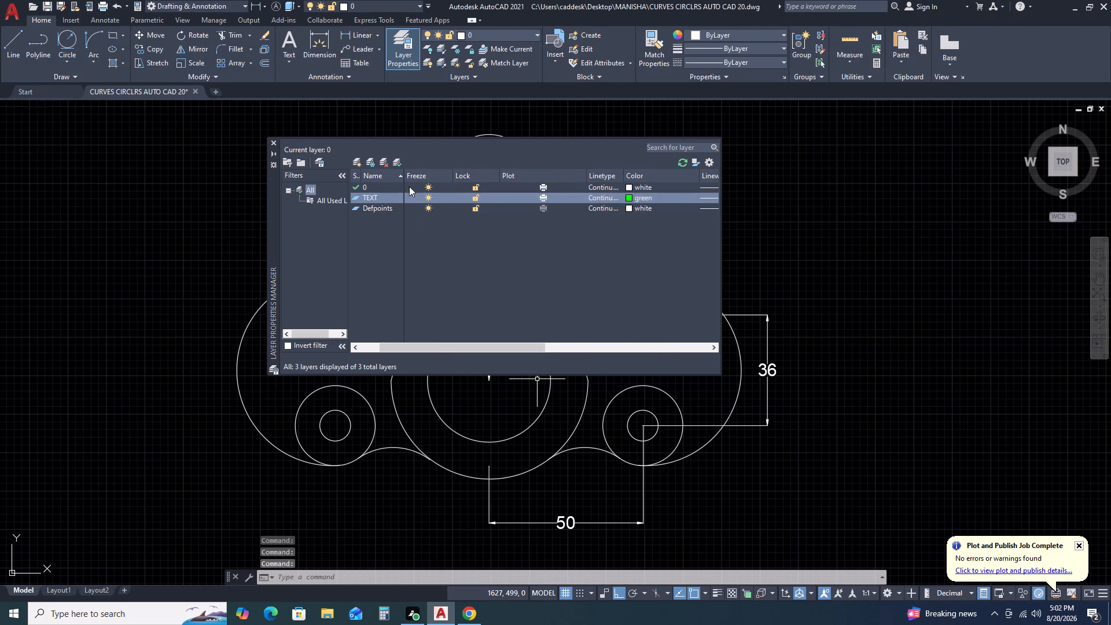
pyautogui.click(399, 160)
pyautogui.press('Escape')
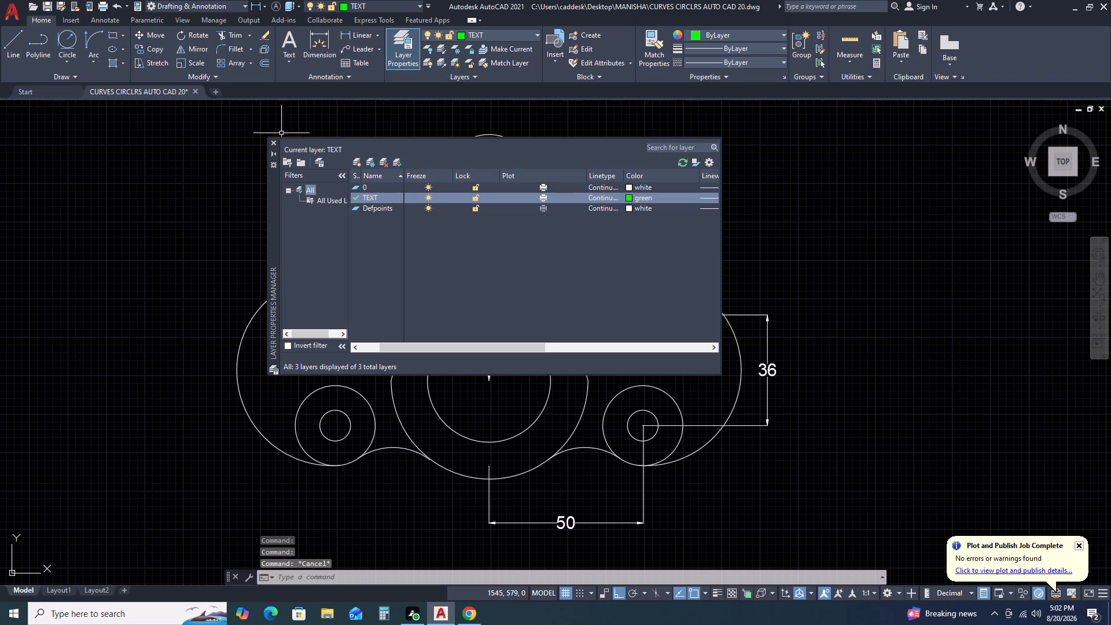
pyautogui.click(278, 142)
pyautogui.click(277, 144)
pyautogui.press('Escape')
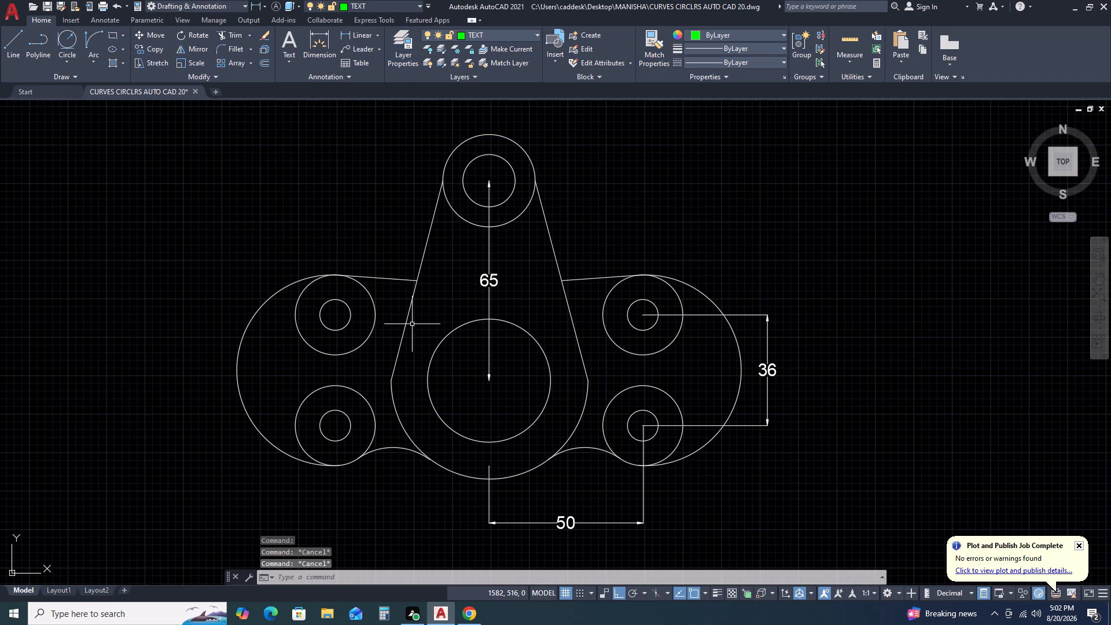
# Move the 36, 65 and 50 dimensions to the TEXT layer.
pyautogui.click(795, 366)
pyautogui.click(766, 404)
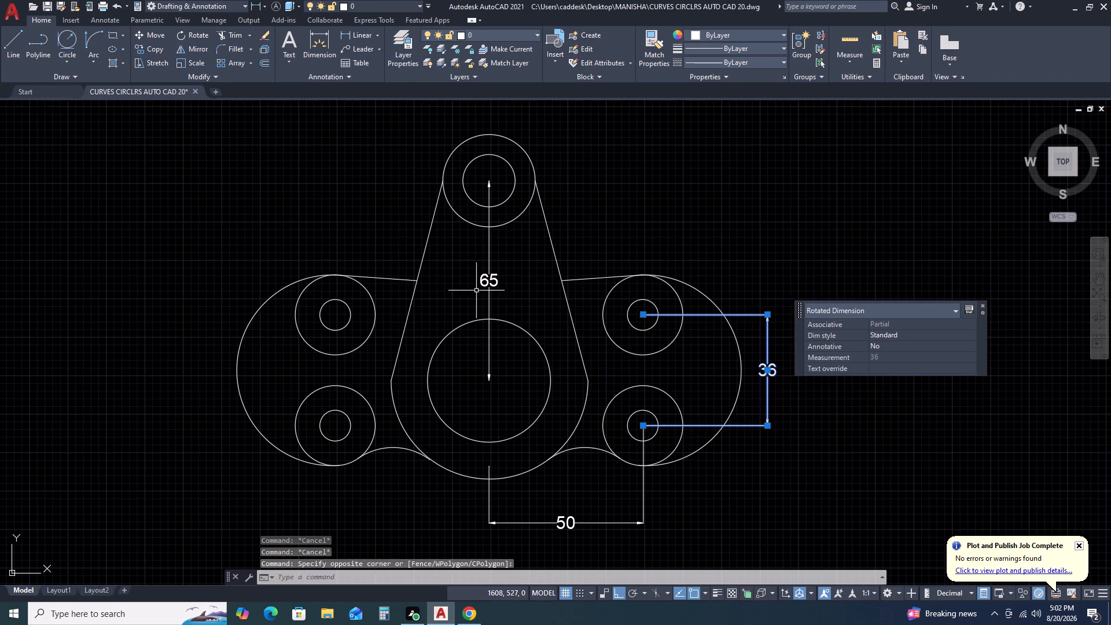
pyautogui.click(501, 279)
pyautogui.click(483, 281)
pyautogui.click(595, 510)
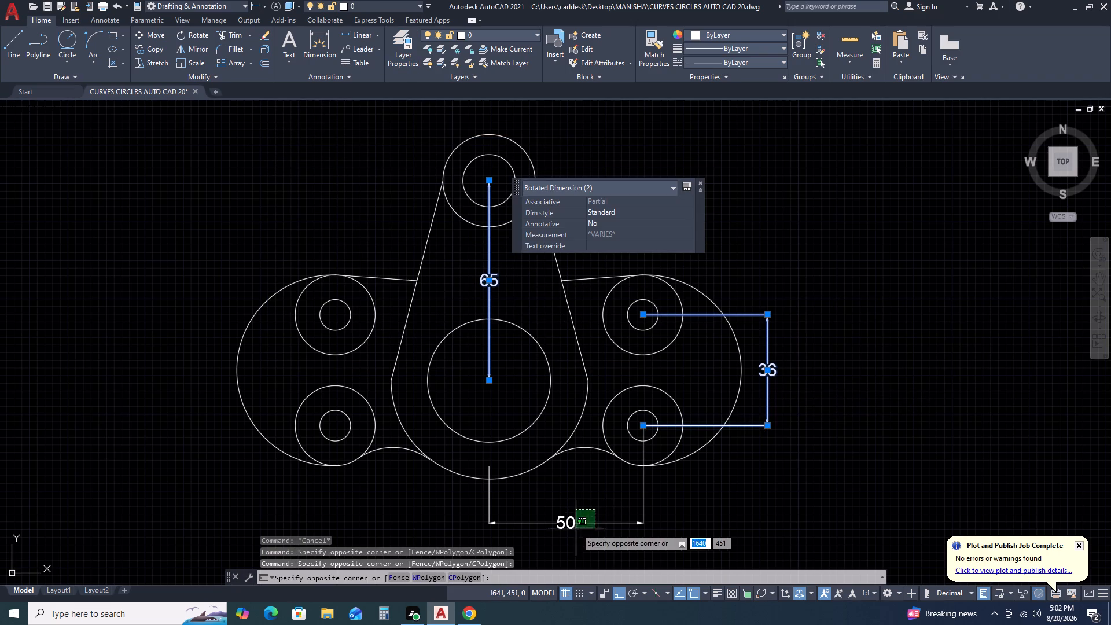
pyautogui.click(565, 541)
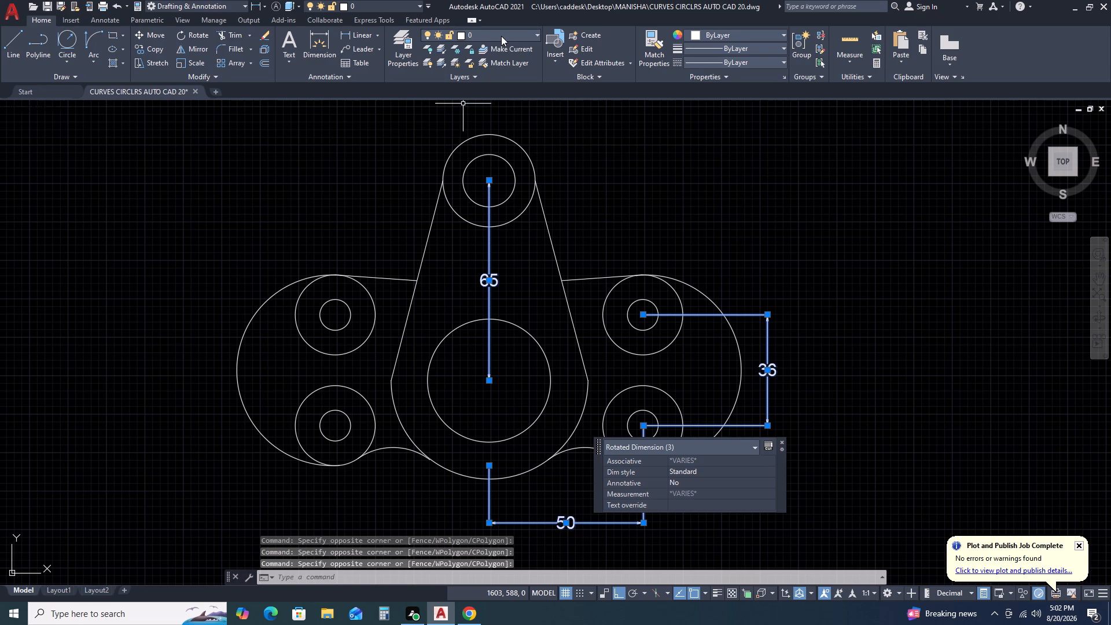
pyautogui.click(501, 36)
pyautogui.click(507, 76)
pyautogui.press('Escape')
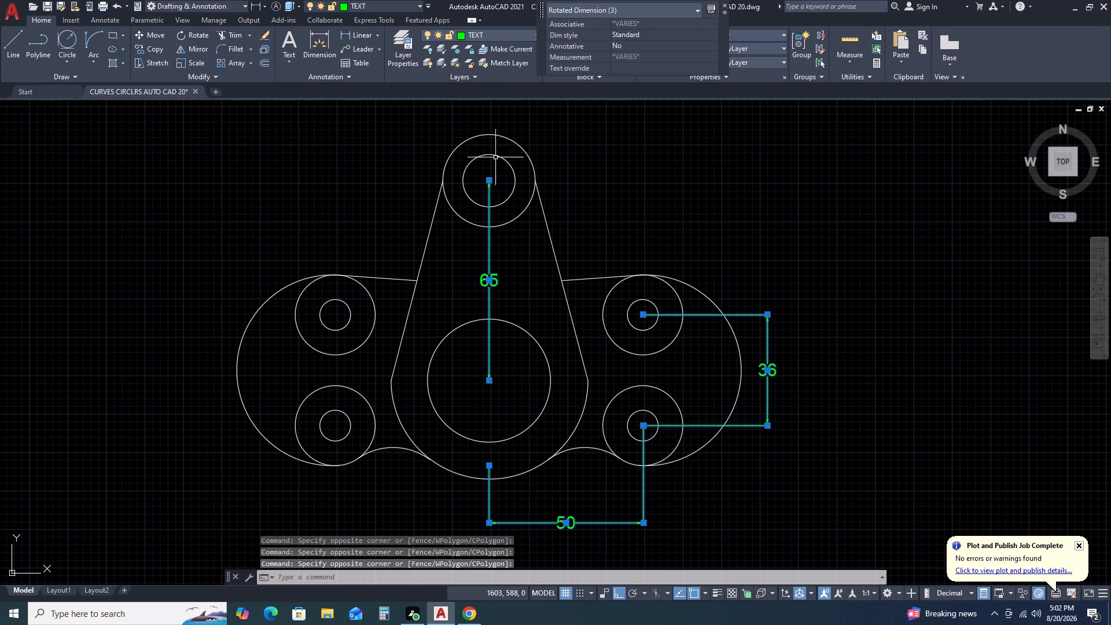
pyautogui.press('Escape')
# Add radius dimensions below the part to the left concave connecting arc and the large central bottom arc.
pyautogui.scroll(-2, 571, 331)
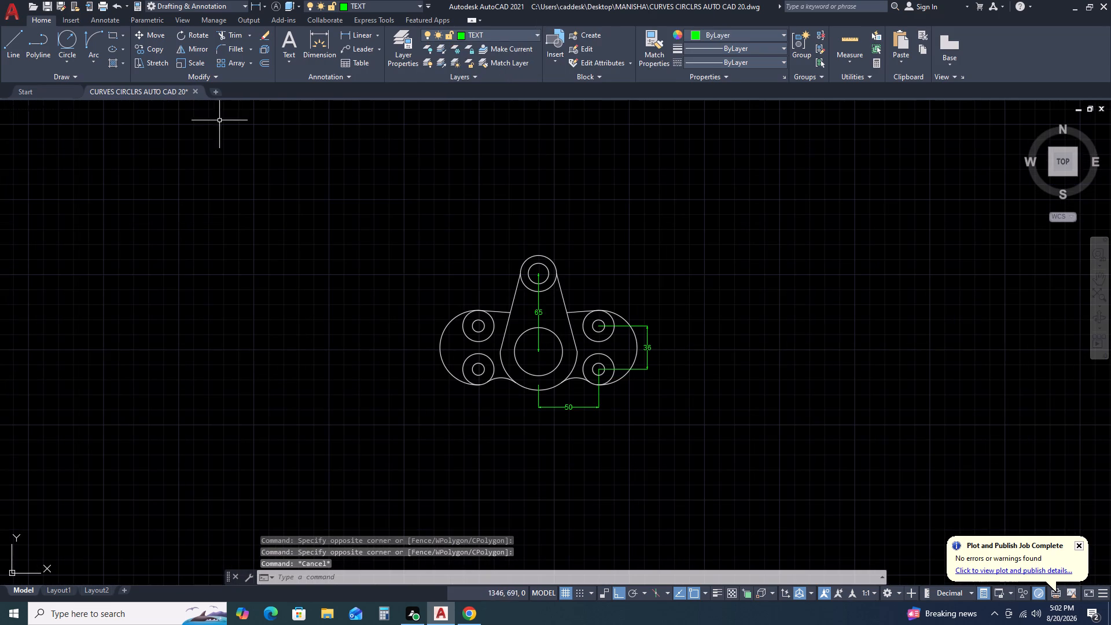
pyautogui.click(348, 31)
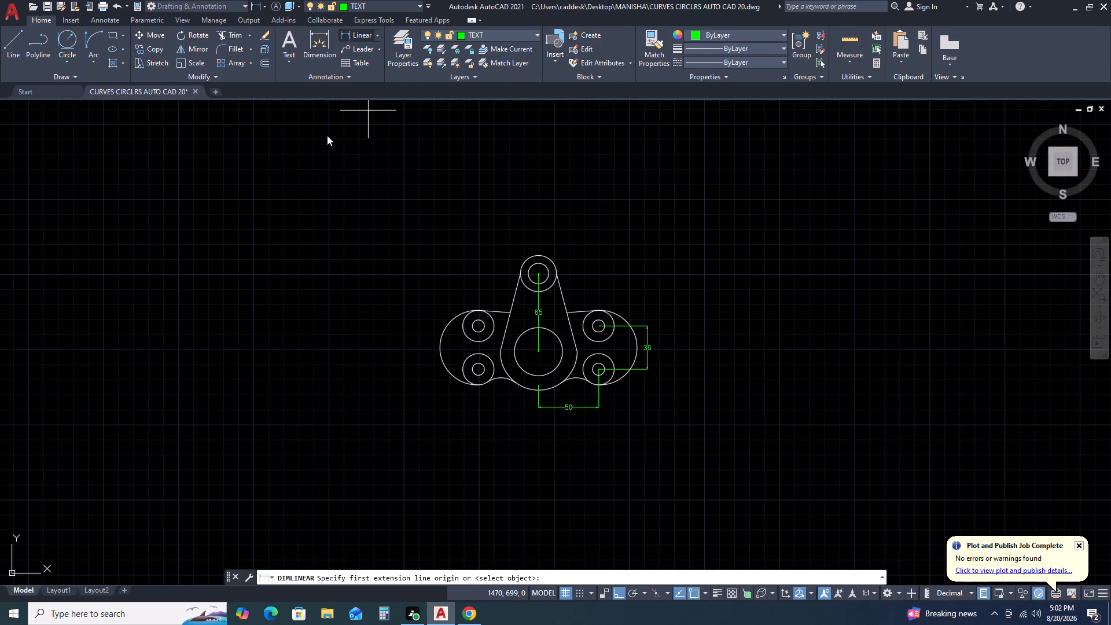
pyautogui.click(380, 35)
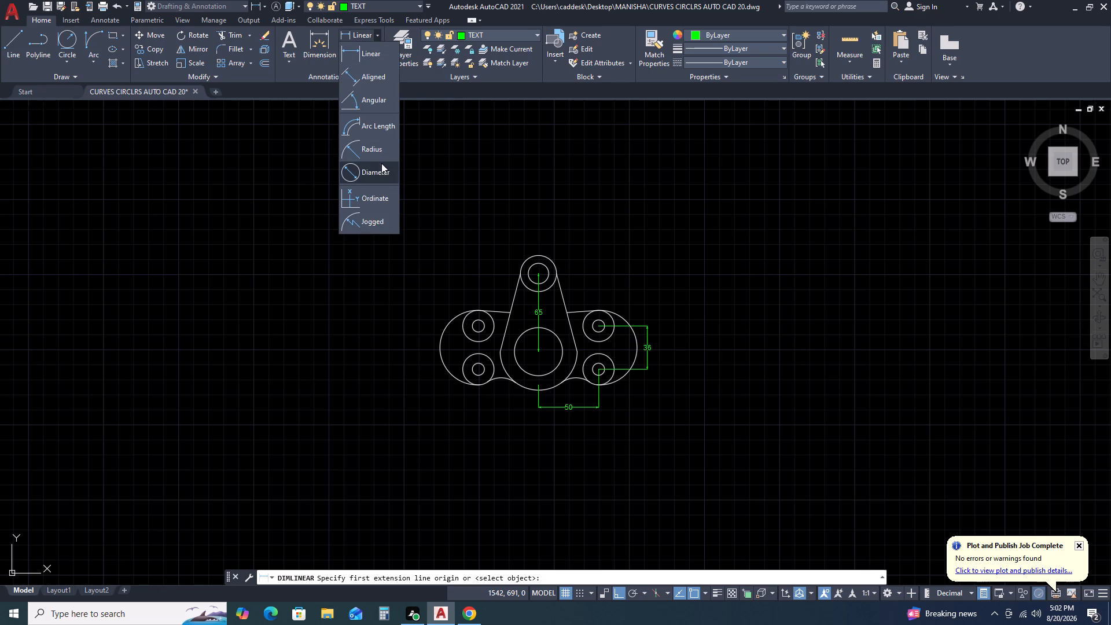
pyautogui.click(381, 153)
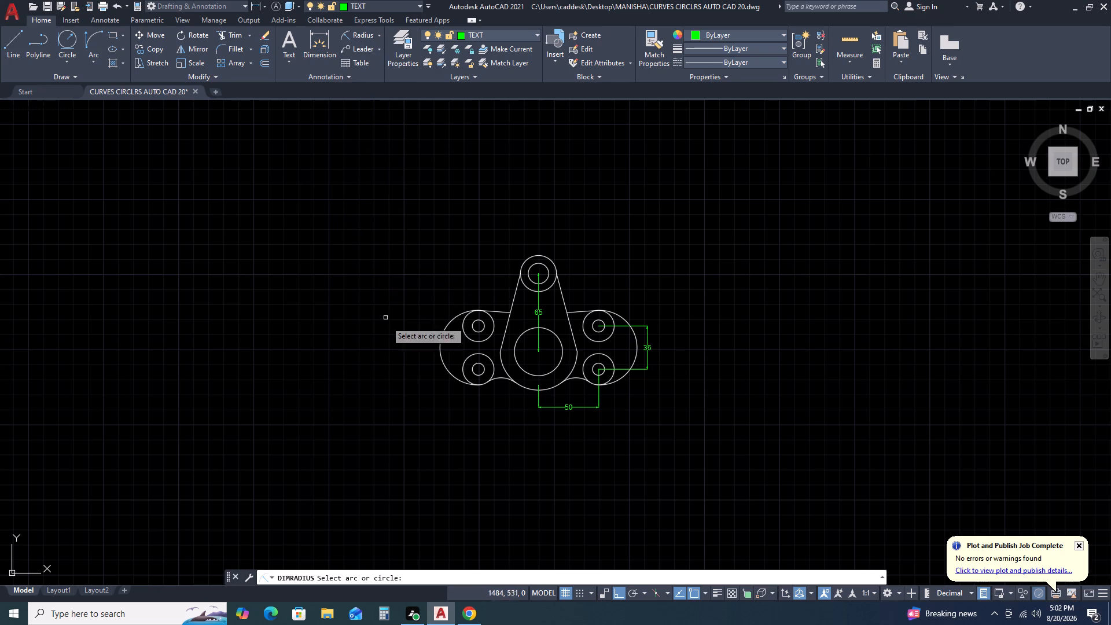
pyautogui.click(499, 377)
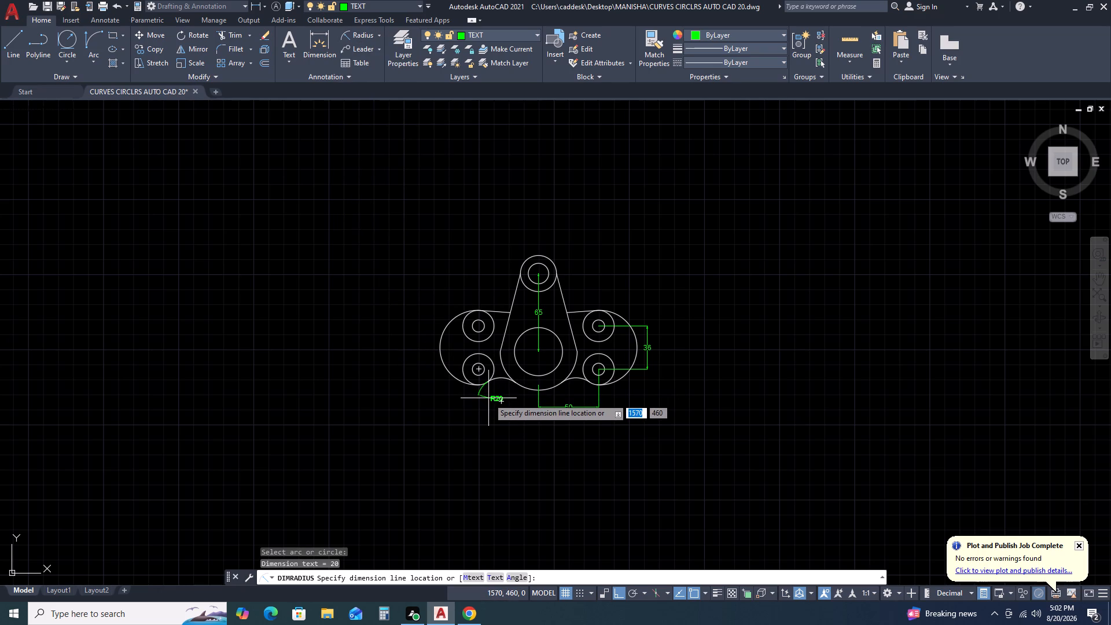
pyautogui.click(488, 398)
pyautogui.press('space')
pyautogui.scroll(3, 503, 386)
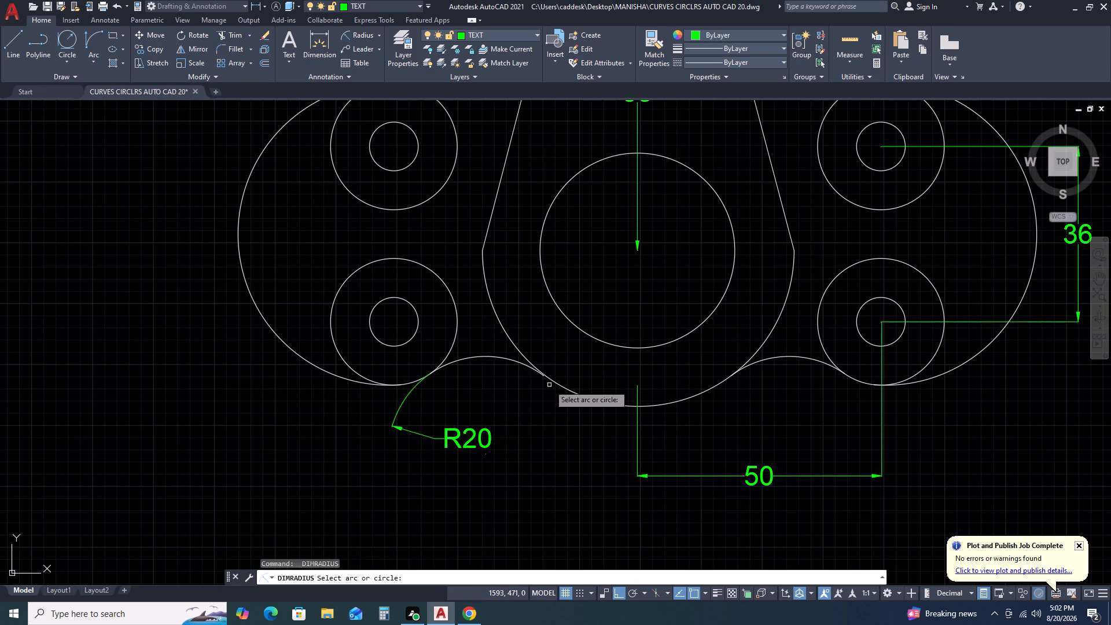
pyautogui.click(566, 389)
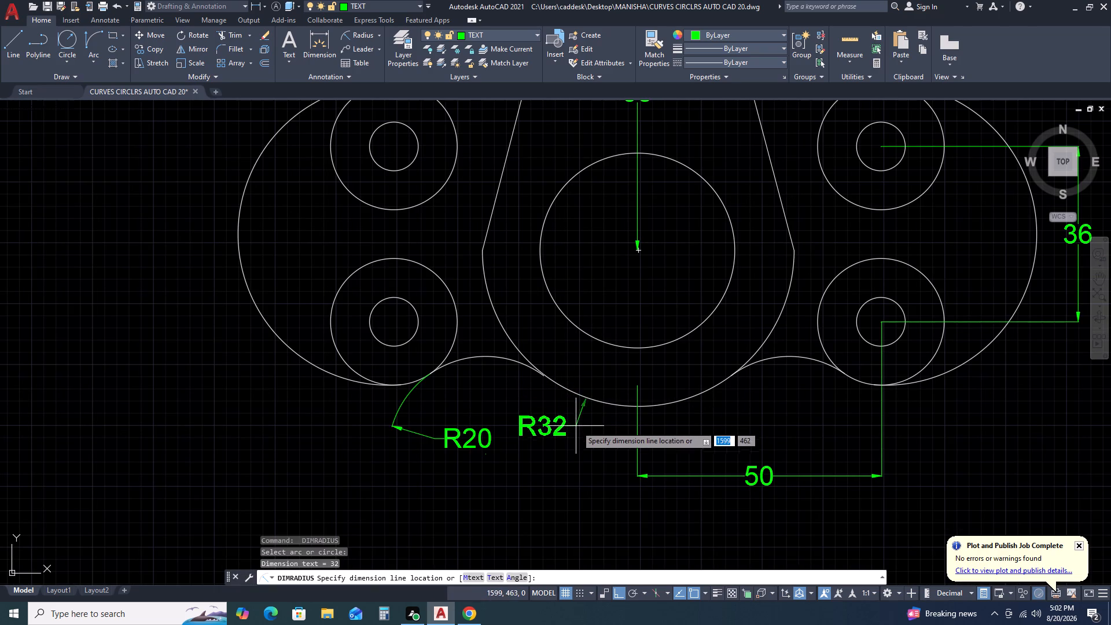
pyautogui.click(584, 437)
# Stretch the R20 dimension's arrow point onto the left concave arc itself, so its extension arc is no longer needed.
pyautogui.click(395, 424)
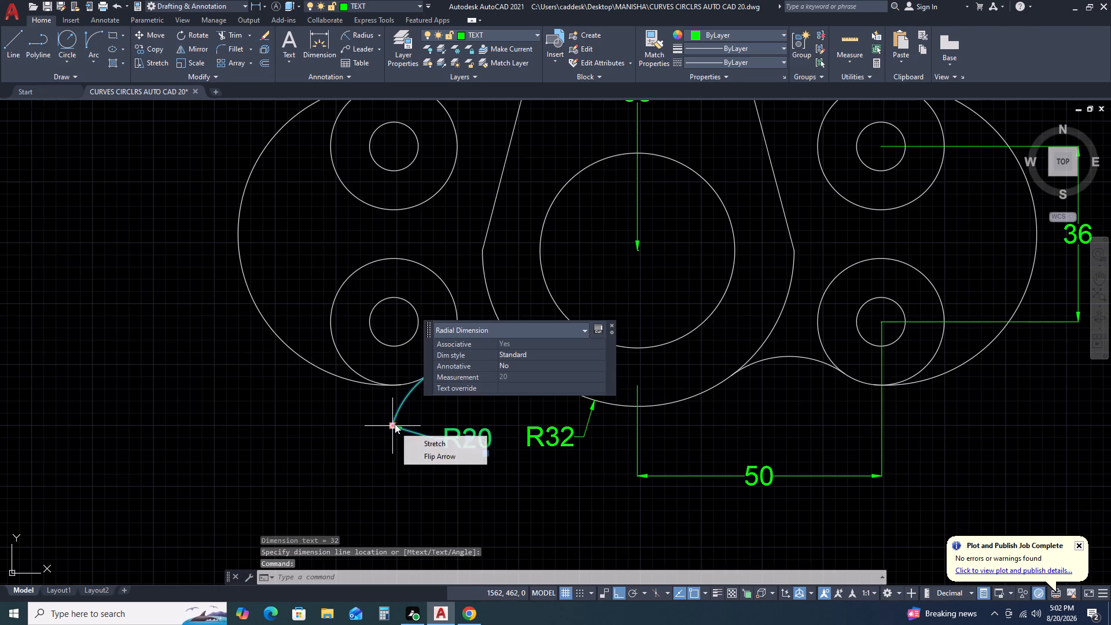
pyautogui.click(395, 422)
pyautogui.click(390, 425)
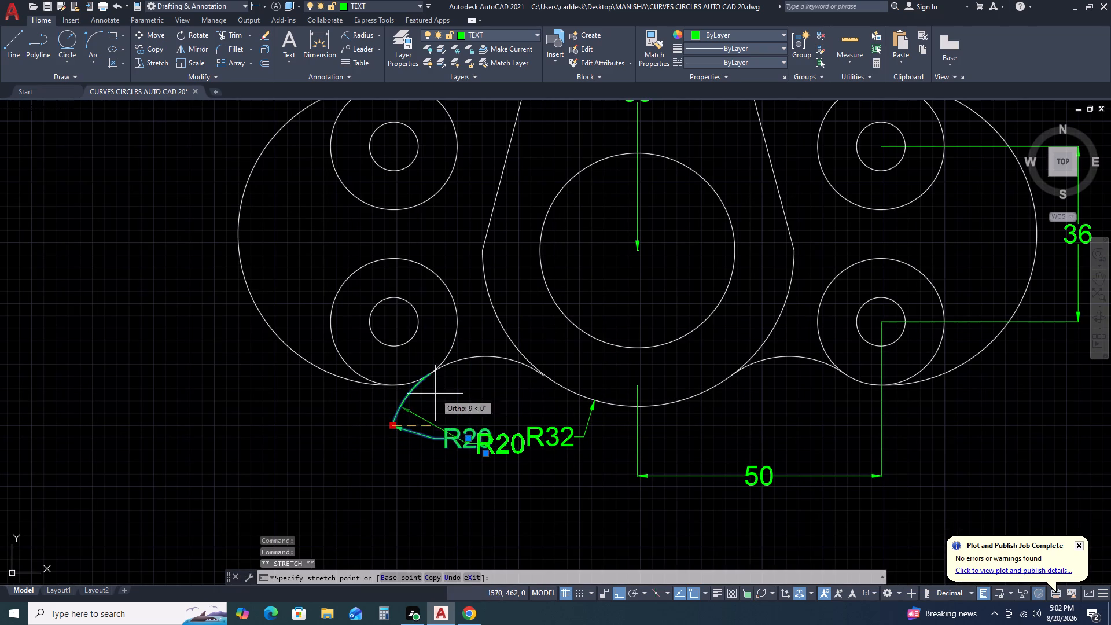
pyautogui.click(503, 363)
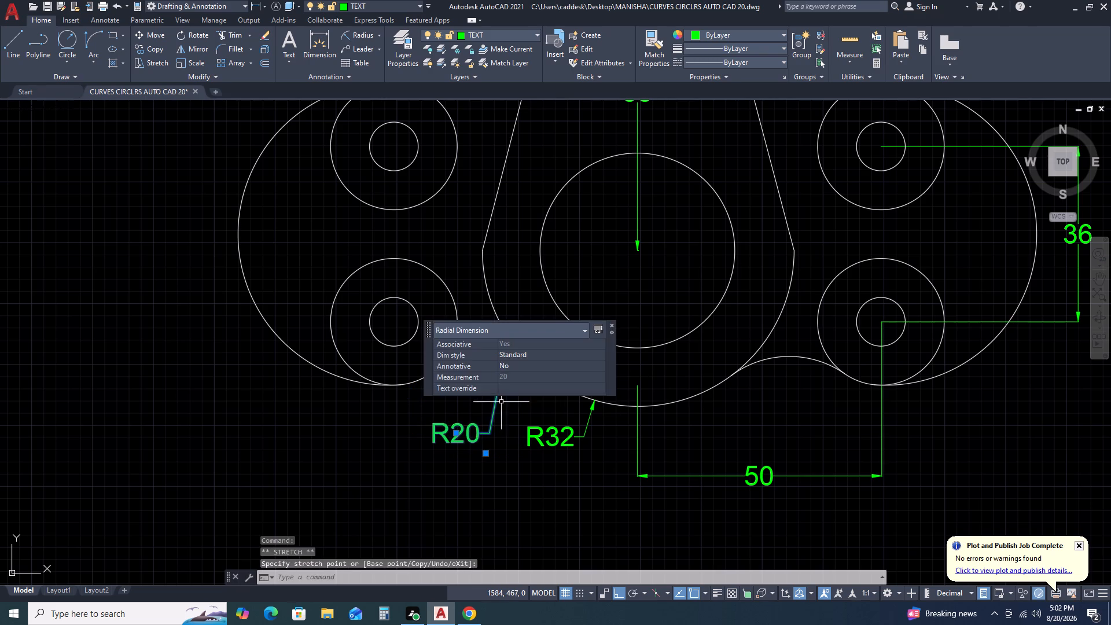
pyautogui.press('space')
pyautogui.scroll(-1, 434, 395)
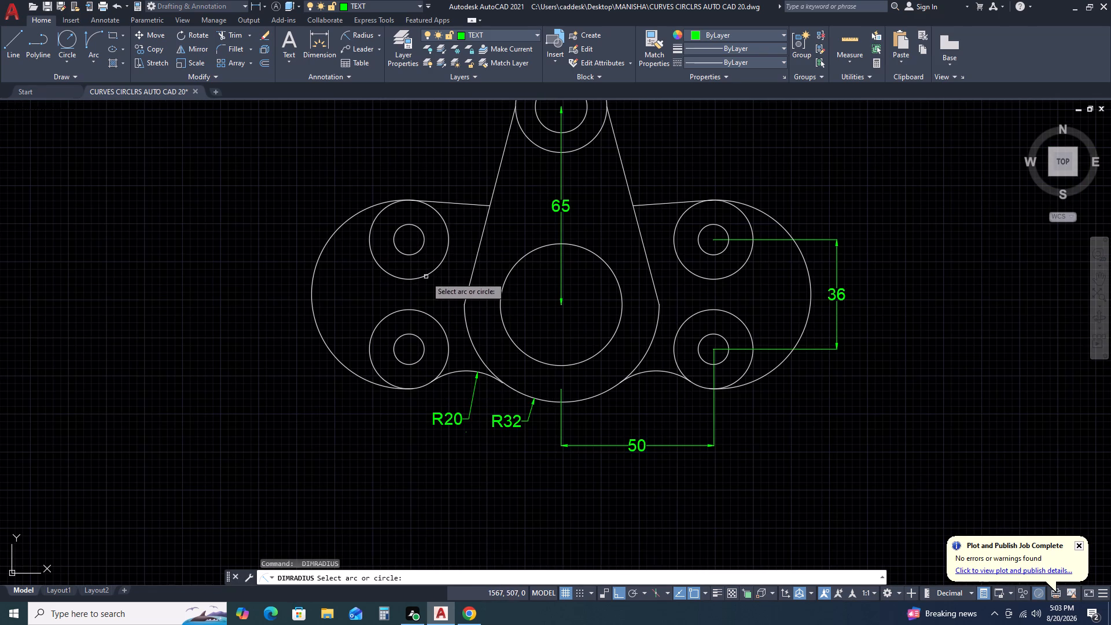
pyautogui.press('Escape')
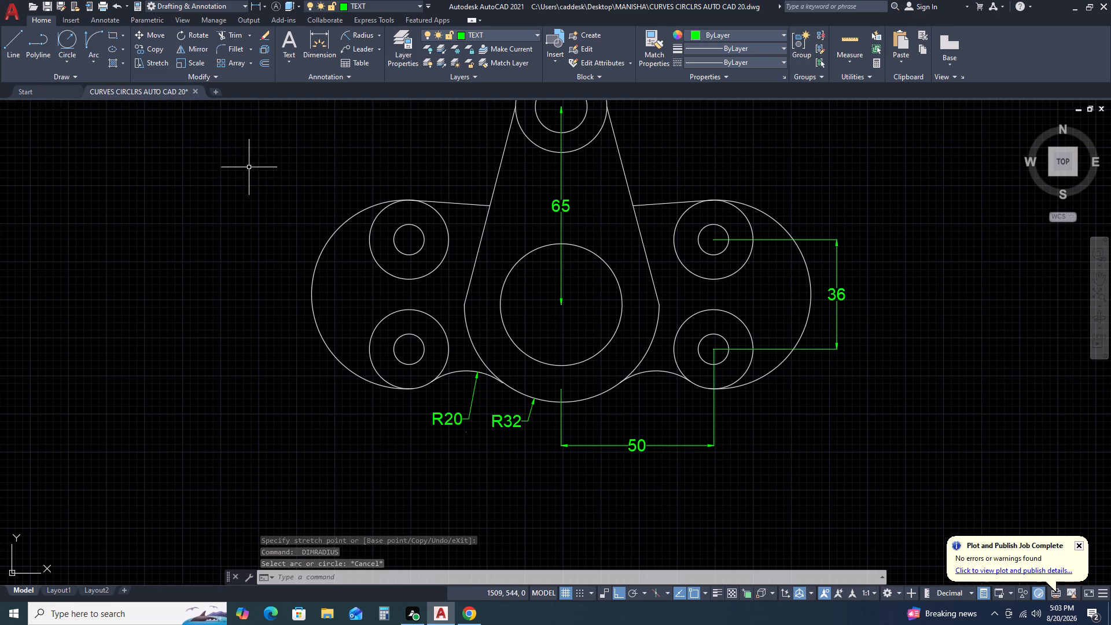
# Make layer 0 current and draw a radius 15 circle tangent to the inner-facing sides of the two left outer circles.
pyautogui.click(491, 34)
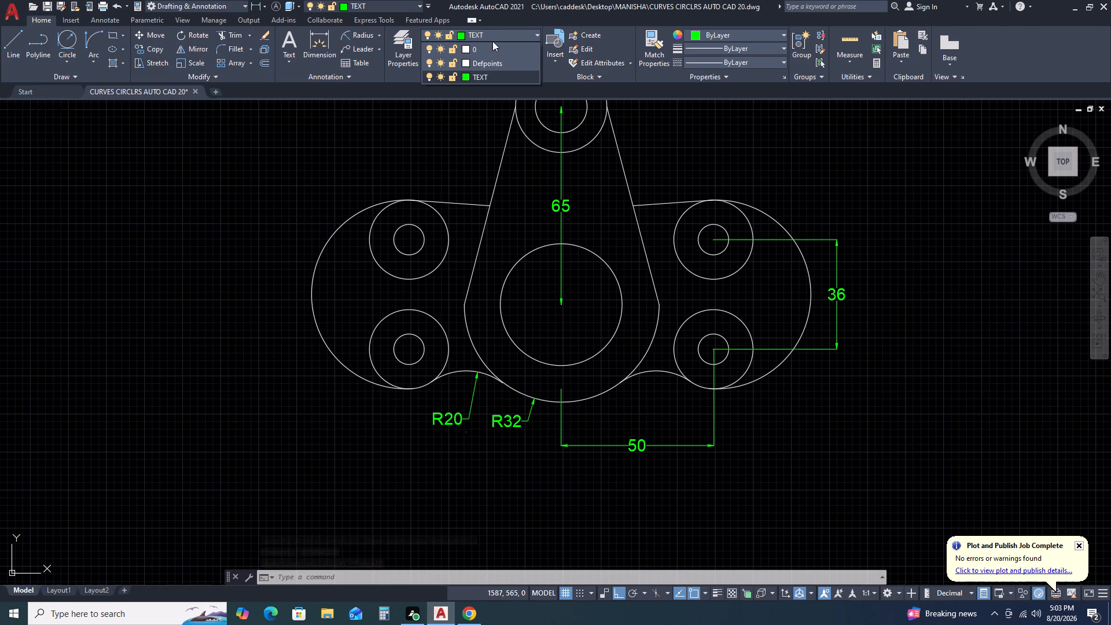
pyautogui.click(492, 52)
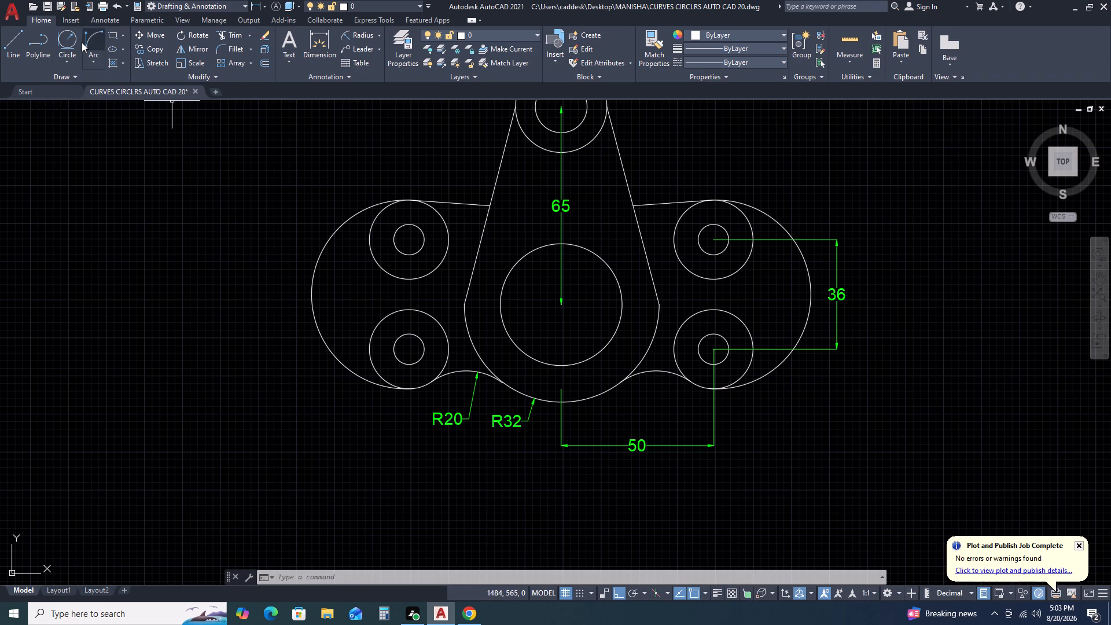
pyautogui.click(67, 41)
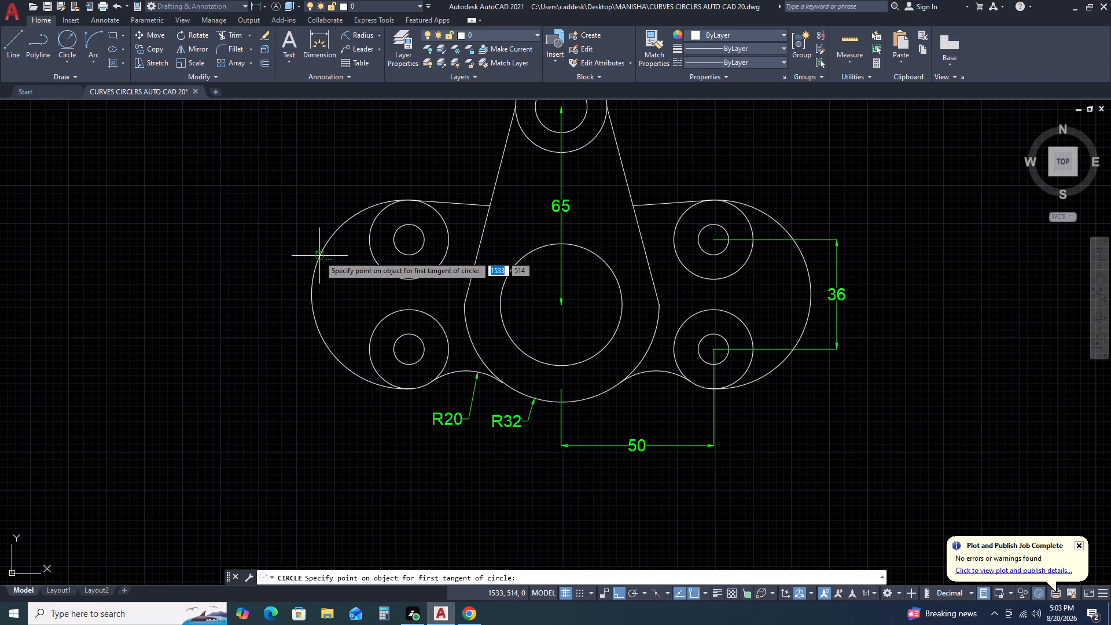
pyautogui.click(444, 257)
pyautogui.click(440, 323)
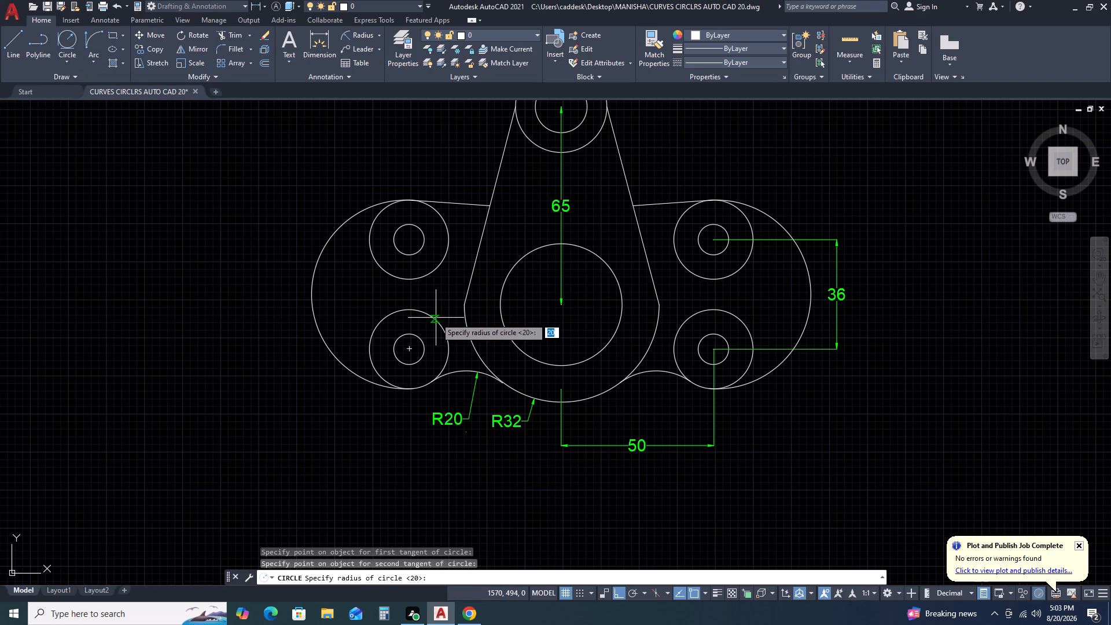
pyautogui.press('1')
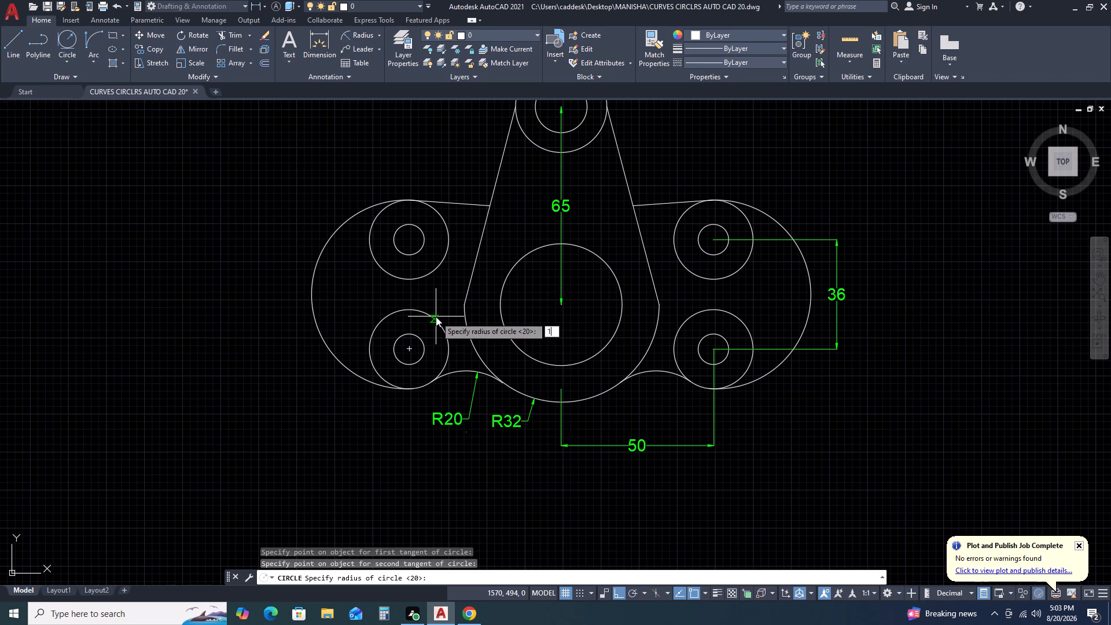
pyautogui.press('5')
pyautogui.press('space')
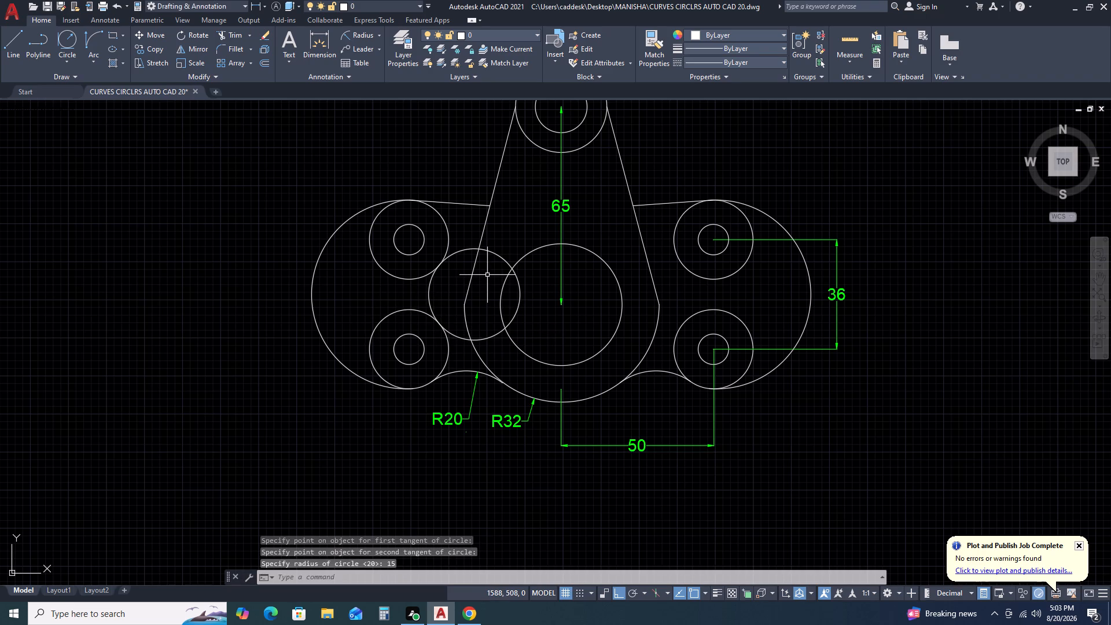
# Trim the radius 15 circle's lower and upper segments between the left outer circles and the central body's outline.
pyautogui.write('TR')
pyautogui.press('space')
pyautogui.click(462, 339)
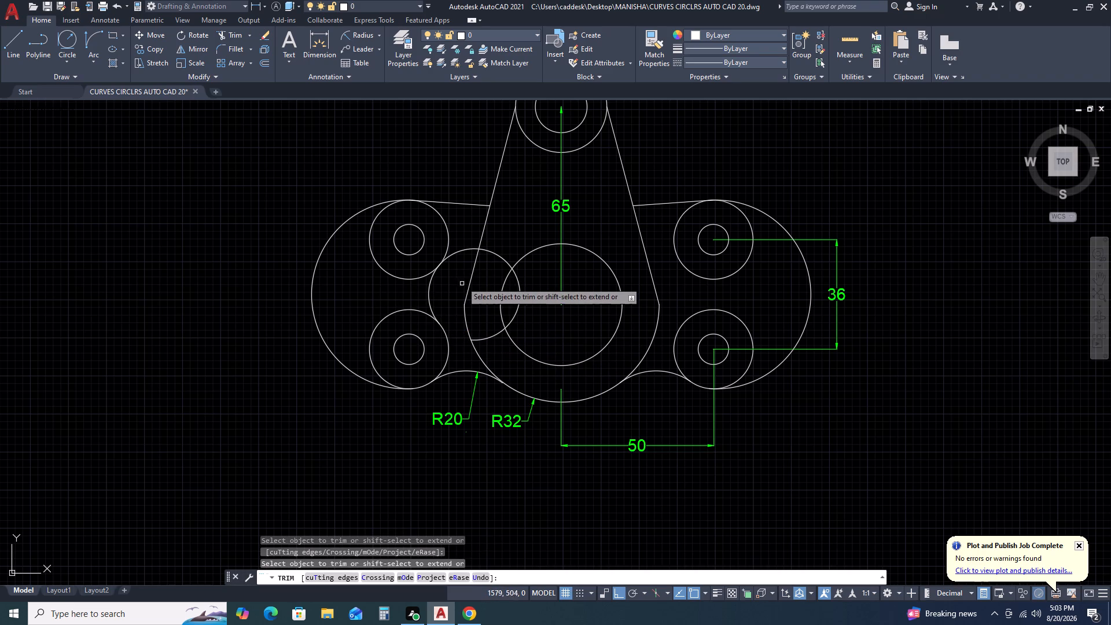
pyautogui.click(465, 251)
pyautogui.press('Escape')
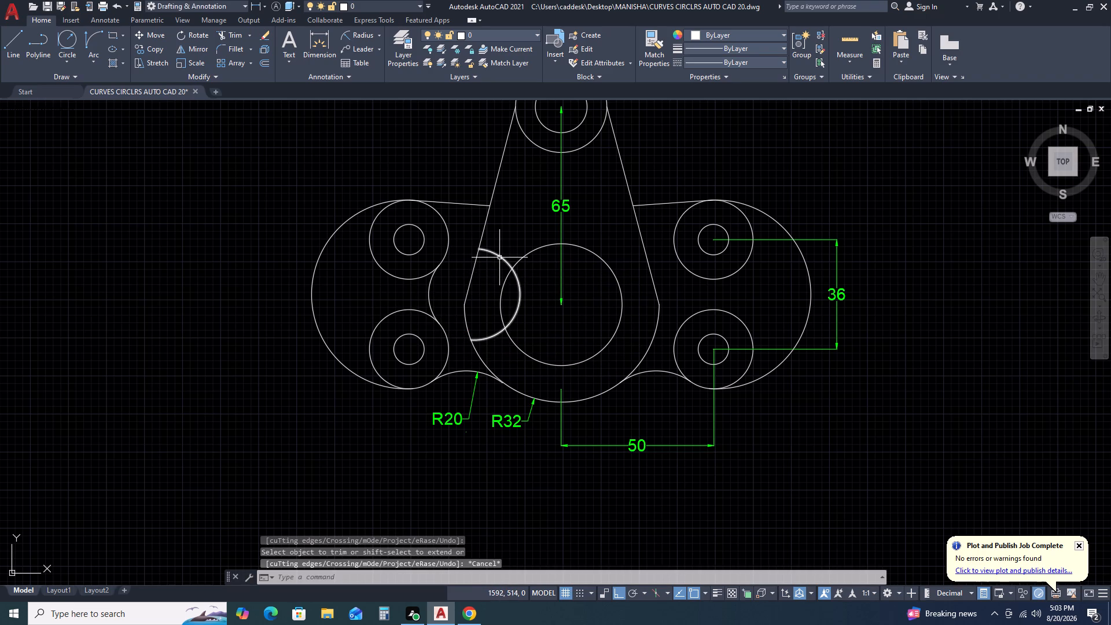
# Delete the leftover segment of the radius 15 circle inside the central body.
pyautogui.click(499, 257)
pyautogui.press('Delete')
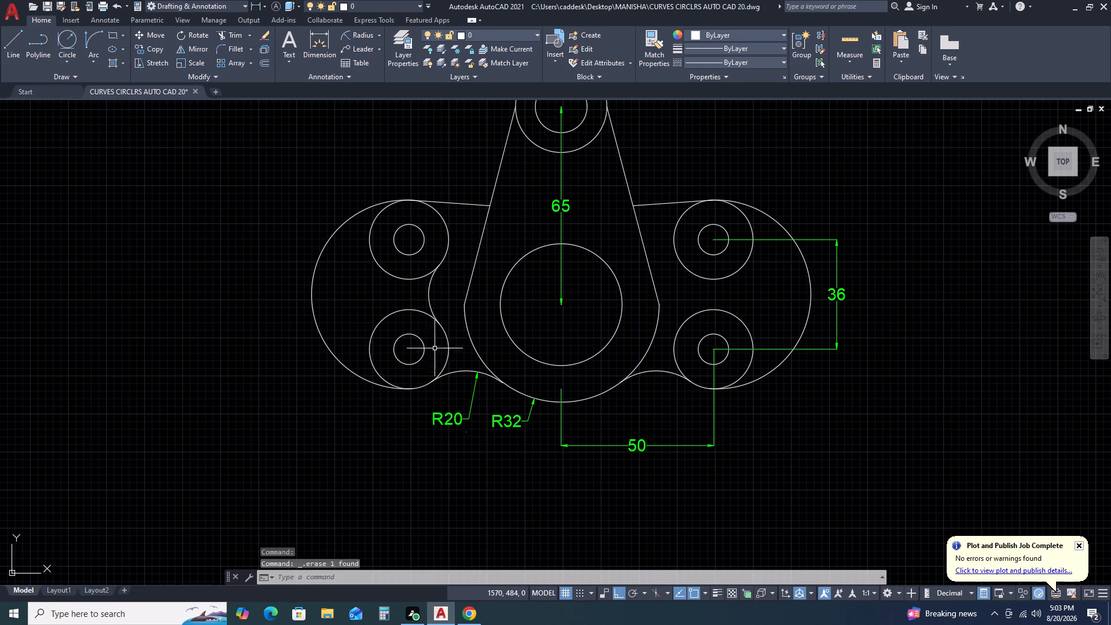
# Make the TEXT layer current and add radius dimensions to the arc joining the two left circles and the large left lobe arc.
pyautogui.click(480, 36)
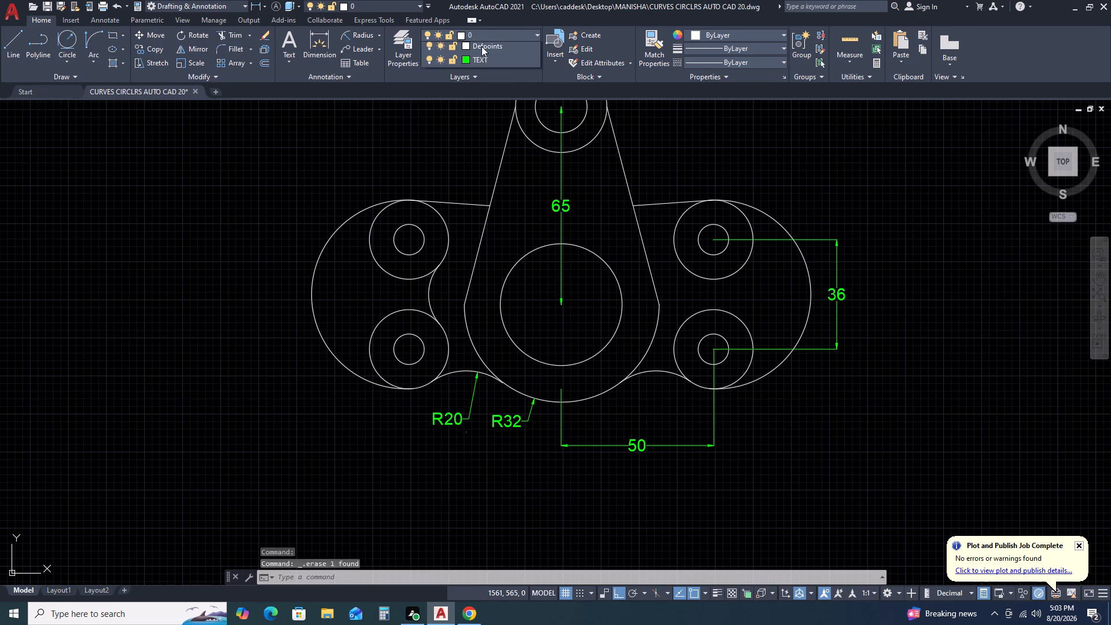
pyautogui.doubleClick(491, 73)
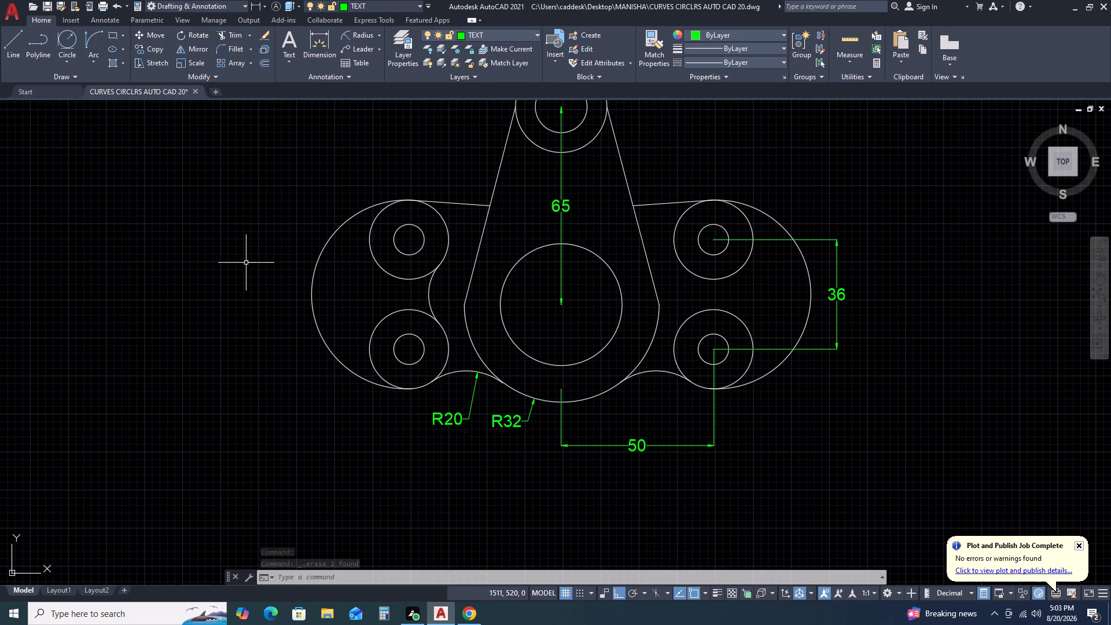
pyautogui.click(355, 34)
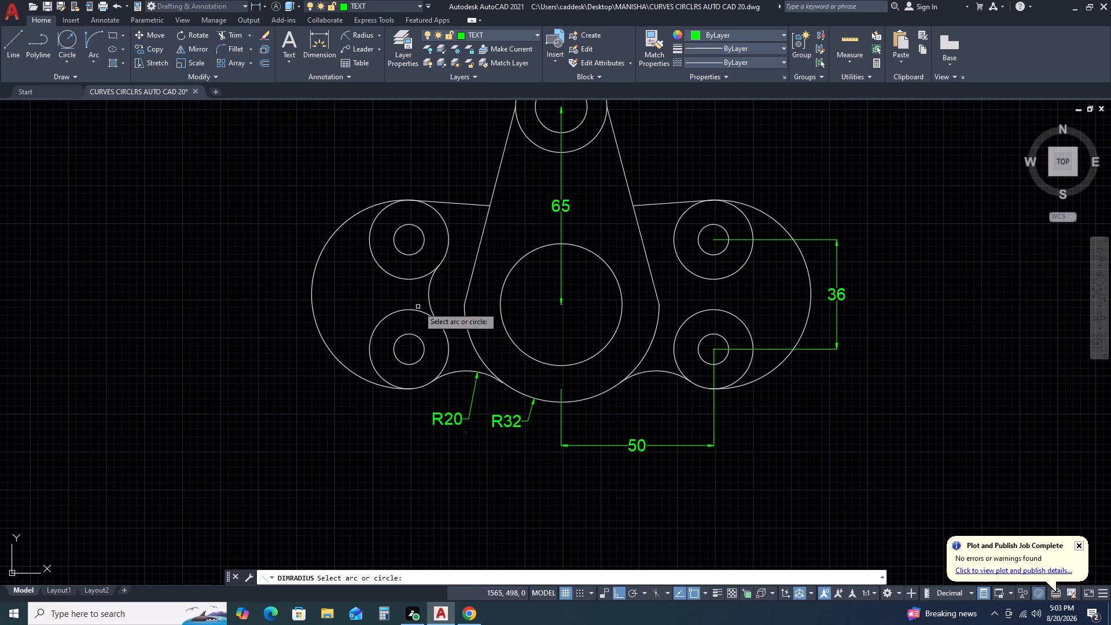
pyautogui.click(428, 289)
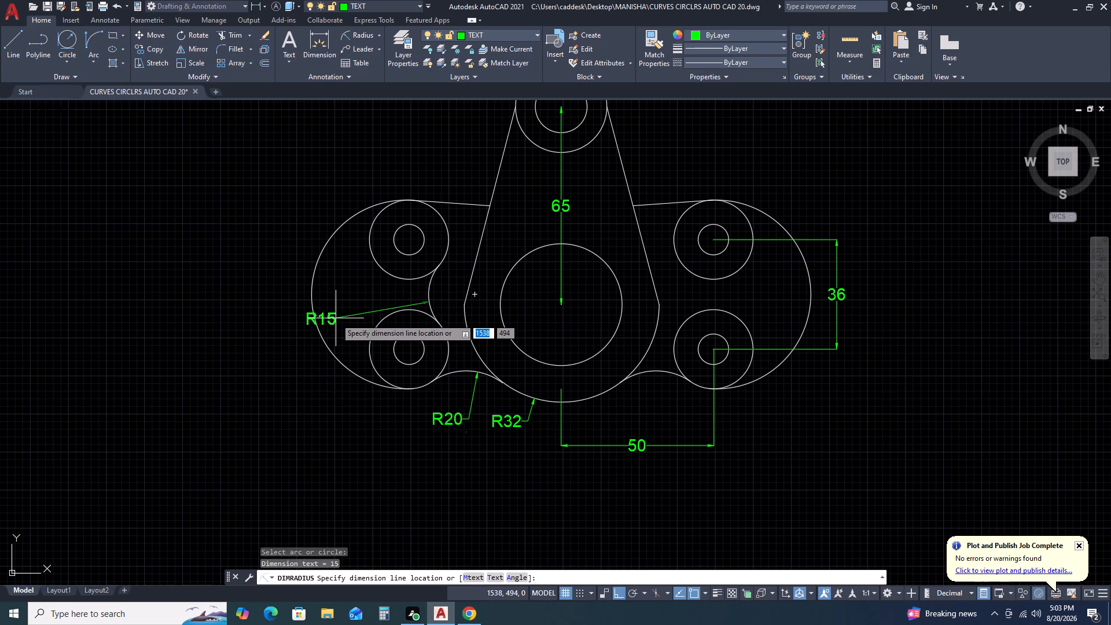
pyautogui.click(390, 296)
pyautogui.press('space')
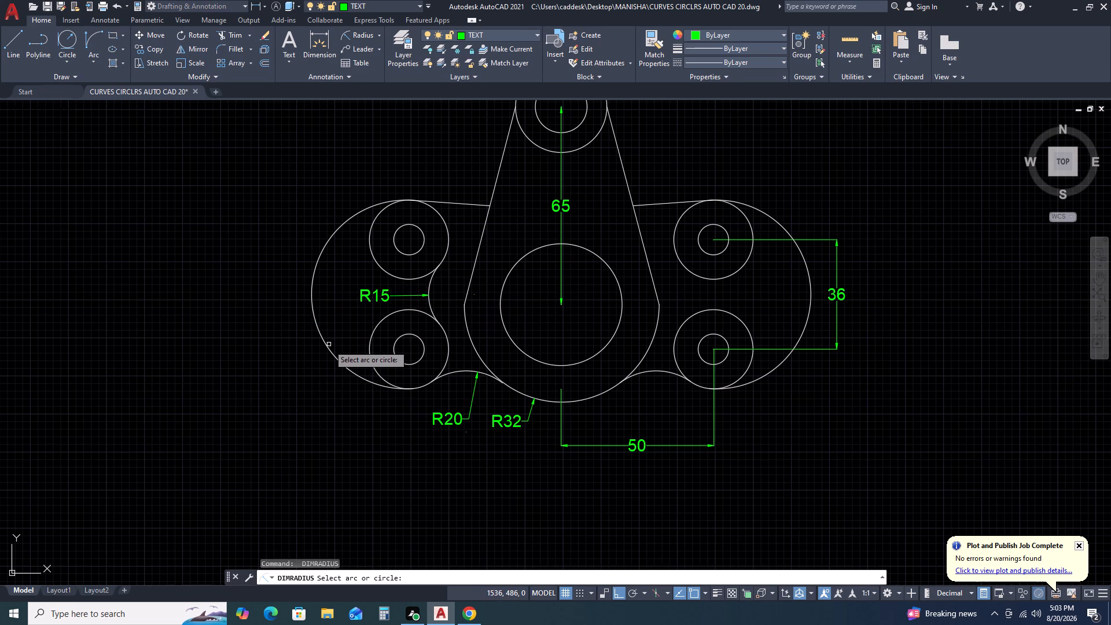
pyautogui.click(328, 347)
pyautogui.click(314, 356)
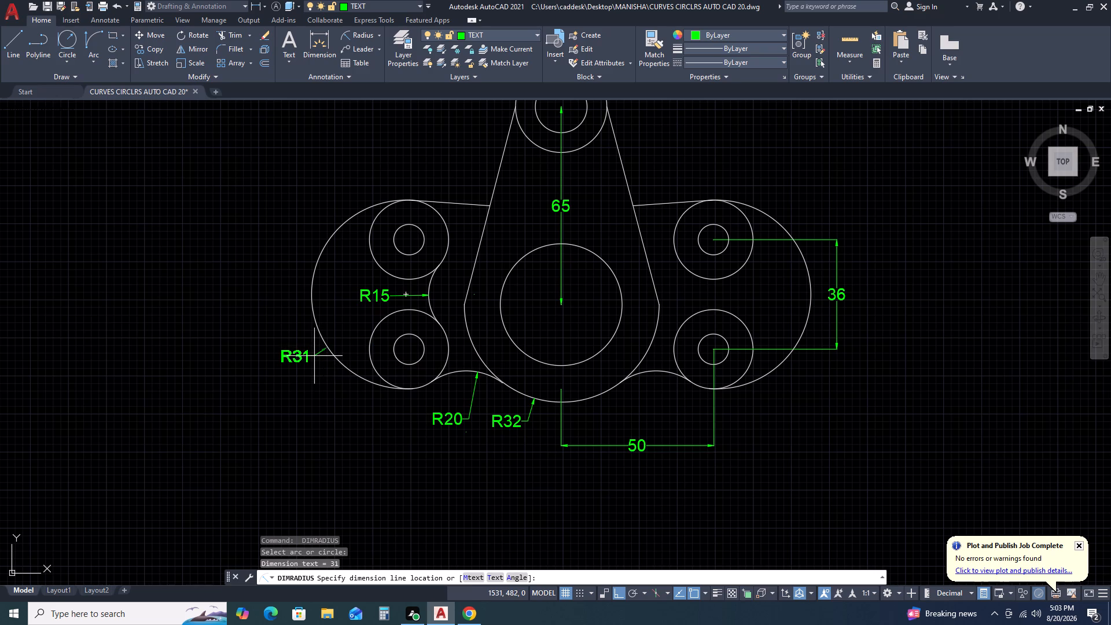
# Add radius dimensions to the inner and outer circles of the upper-left lobe, placing both texts above and left of them.
pyautogui.press('space')
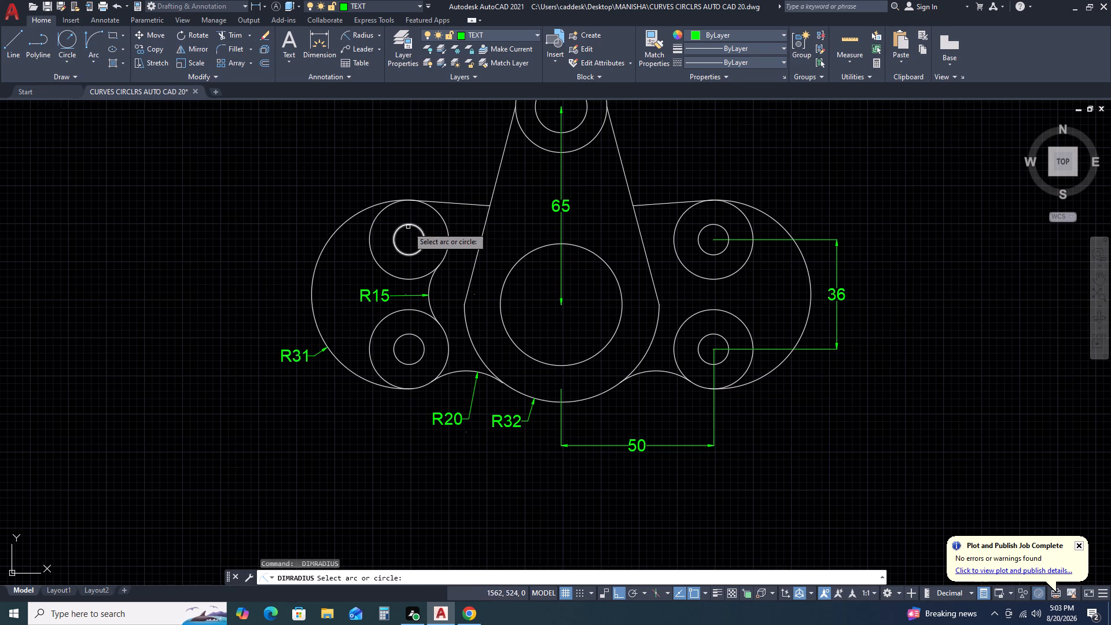
pyautogui.click(403, 226)
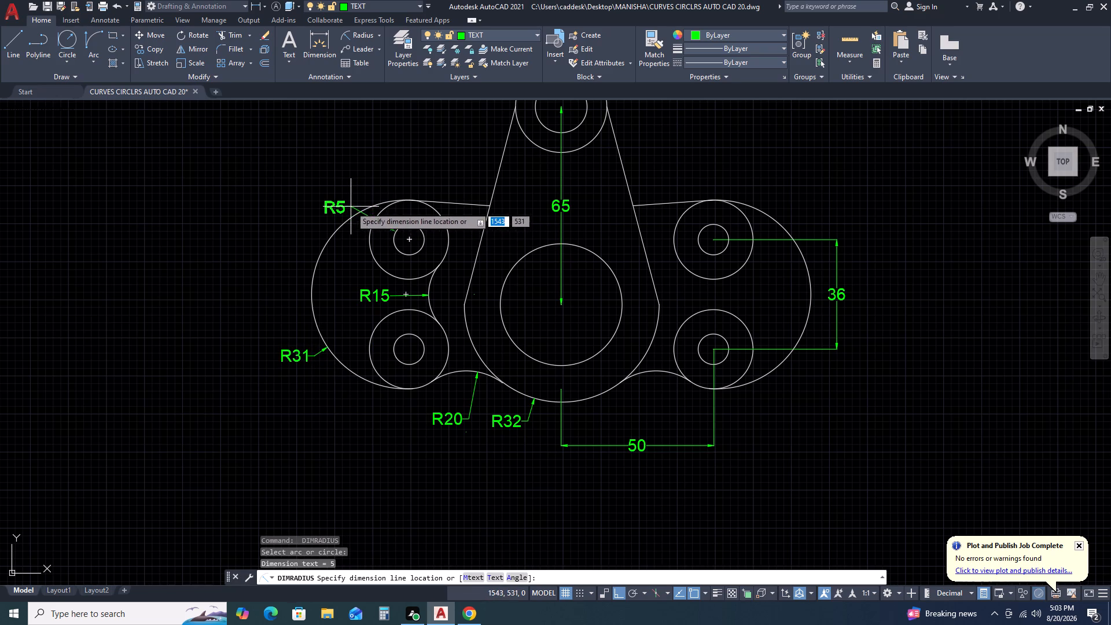
pyautogui.click(351, 207)
pyautogui.press('space')
pyautogui.click(376, 214)
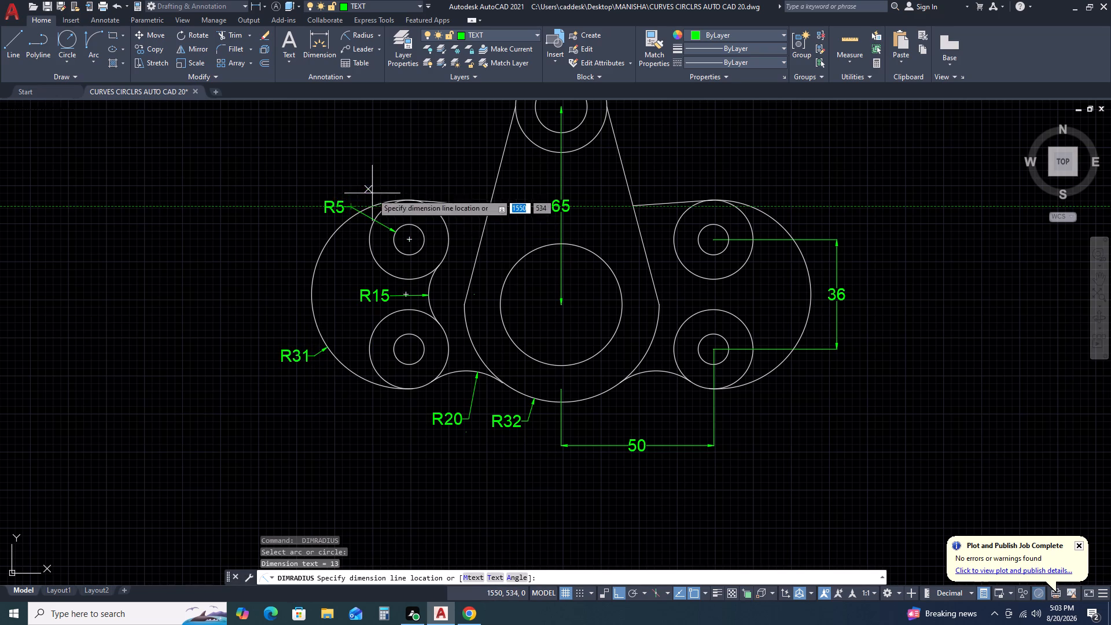
pyautogui.click(370, 182)
# Add radius dimensions to the outer and inner circles at the top of the part, placing the texts on their right side.
pyautogui.scroll(-2, 557, 309)
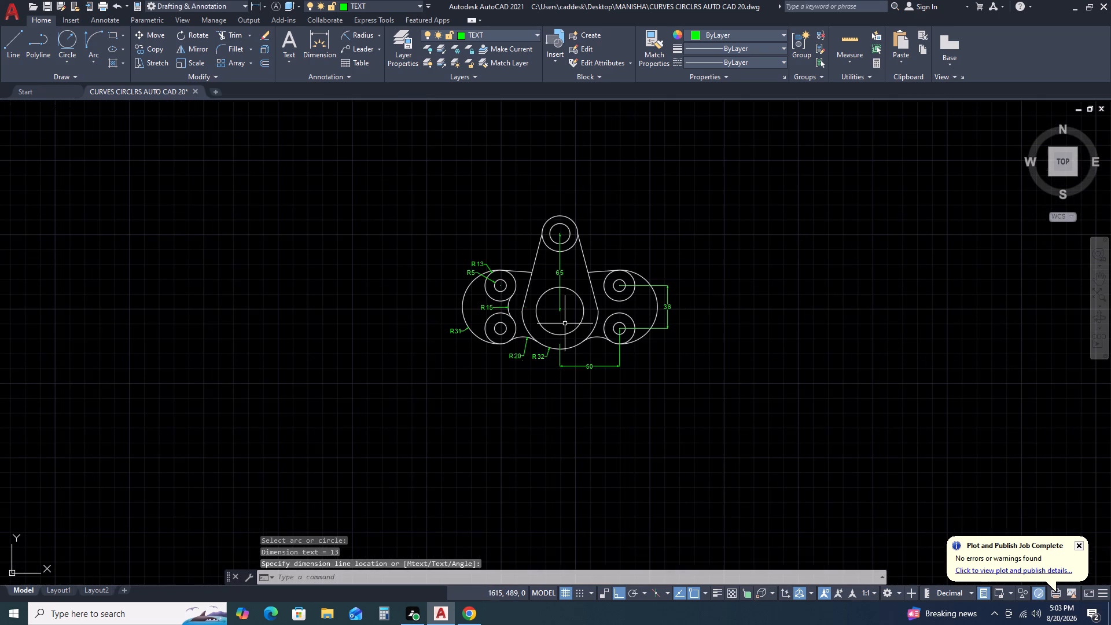
pyautogui.press('space')
pyautogui.scroll(4, 576, 230)
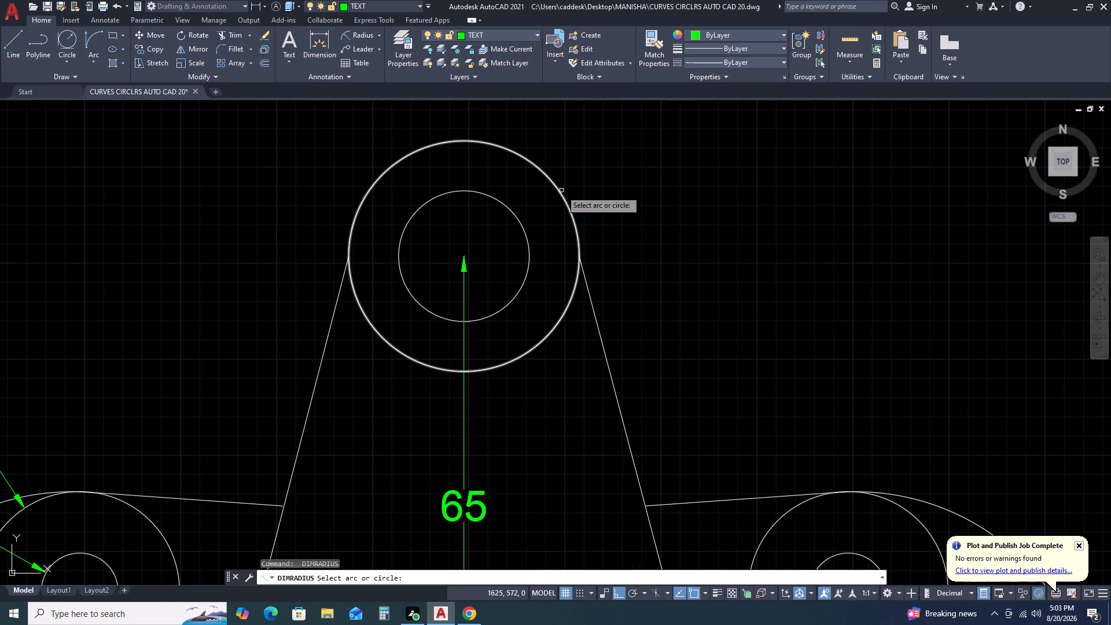
pyautogui.click(561, 190)
pyautogui.click(583, 171)
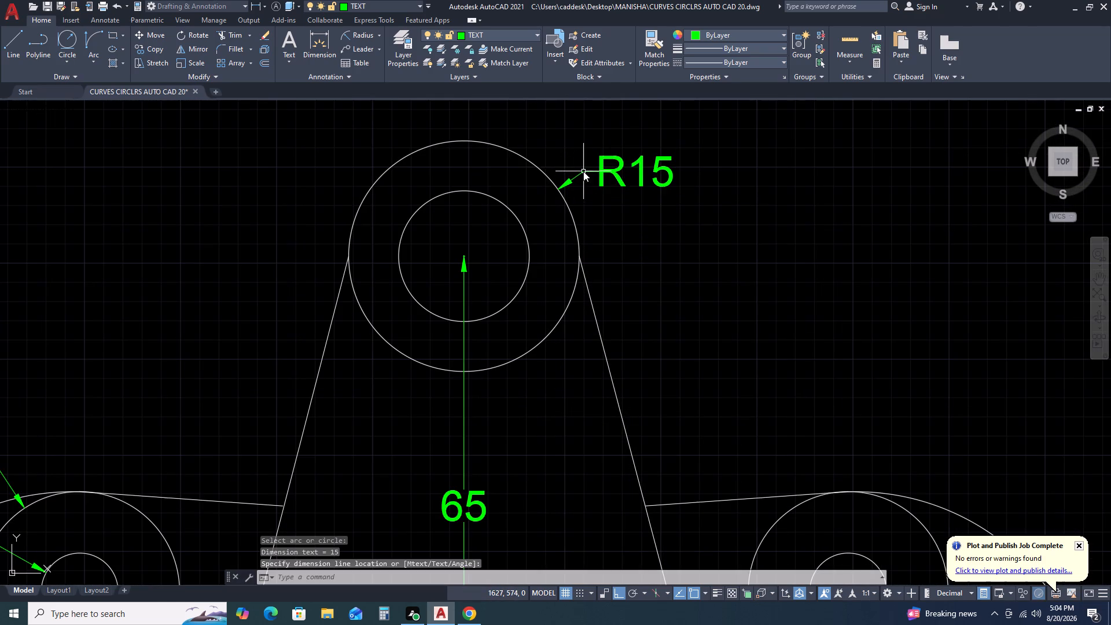
pyautogui.press('space')
pyautogui.click(529, 252)
pyautogui.moveTo(529, 252); pyautogui.dragTo(533, 245)
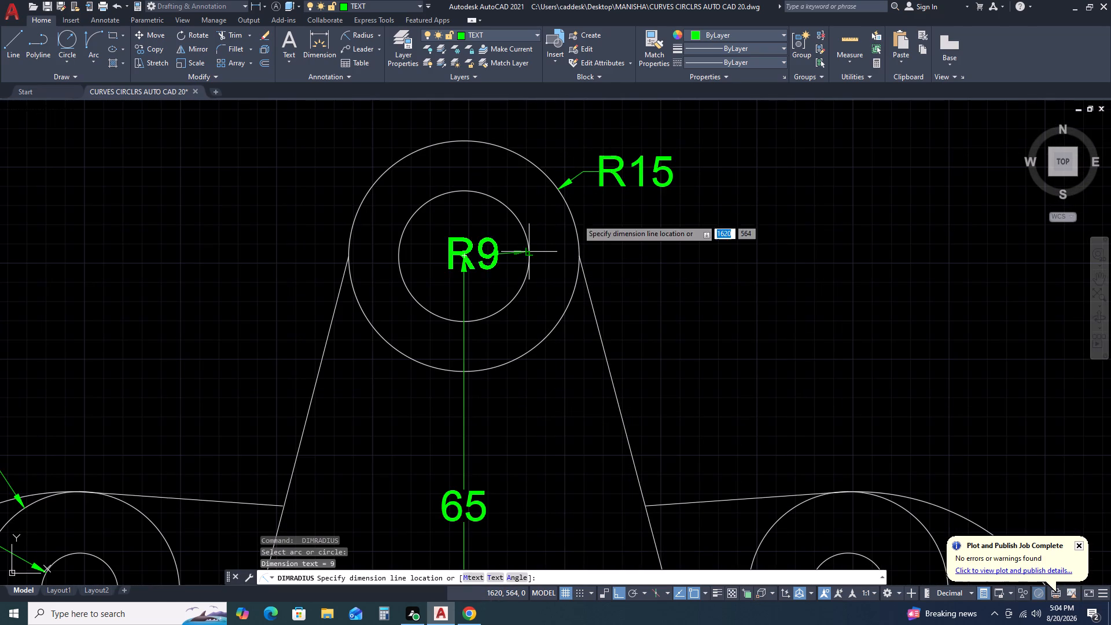
pyautogui.click(626, 205)
# Set the Standard dimension style's linear precision to 0.0 in its primary units and make the style current.
pyautogui.scroll(-2, 696, 190)
pyautogui.moveTo(766, 248); pyautogui.dragTo(716, 168, button='middle')
pyautogui.press('d')
pyautogui.press('space')
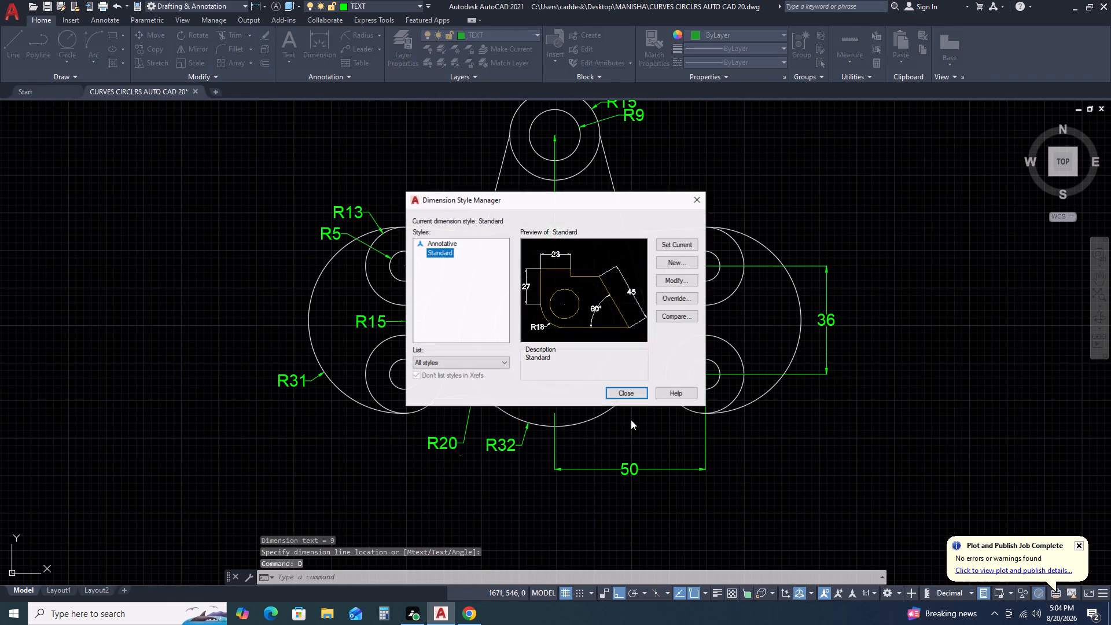
pyautogui.click(689, 279)
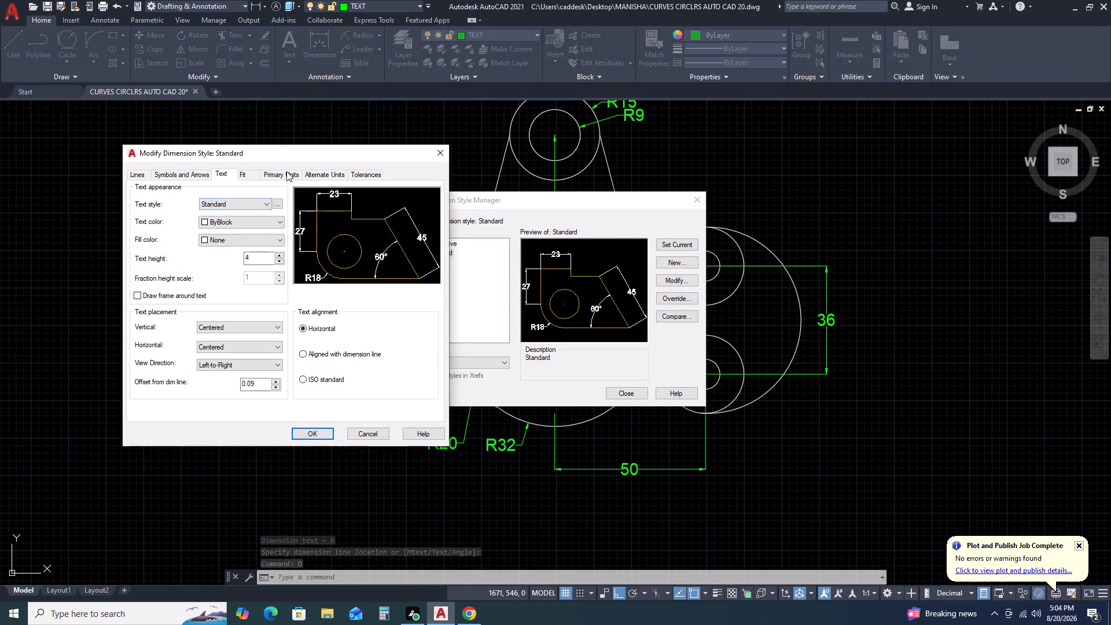
pyautogui.click(285, 172)
pyautogui.click(260, 208)
pyautogui.click(258, 214)
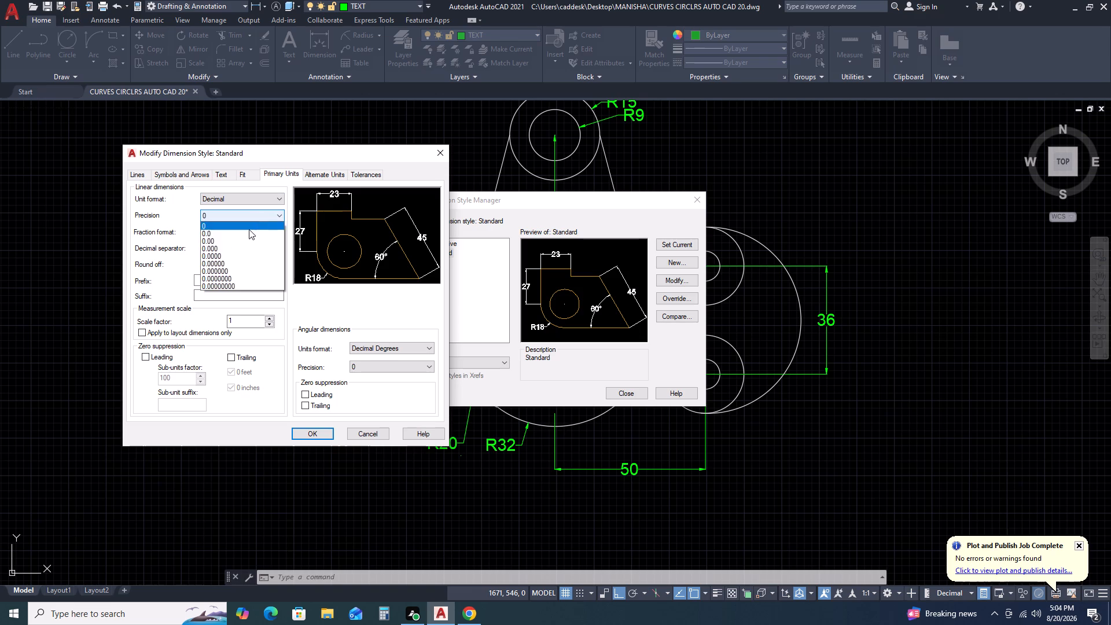
pyautogui.click(234, 237)
pyautogui.click(236, 219)
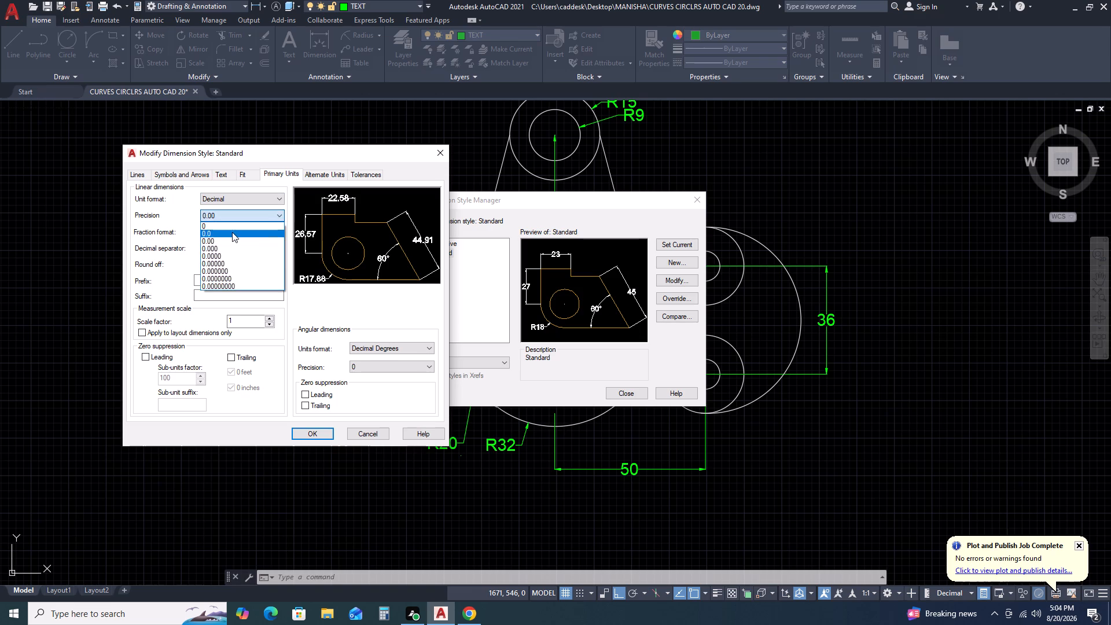
pyautogui.click(232, 232)
pyautogui.click(305, 435)
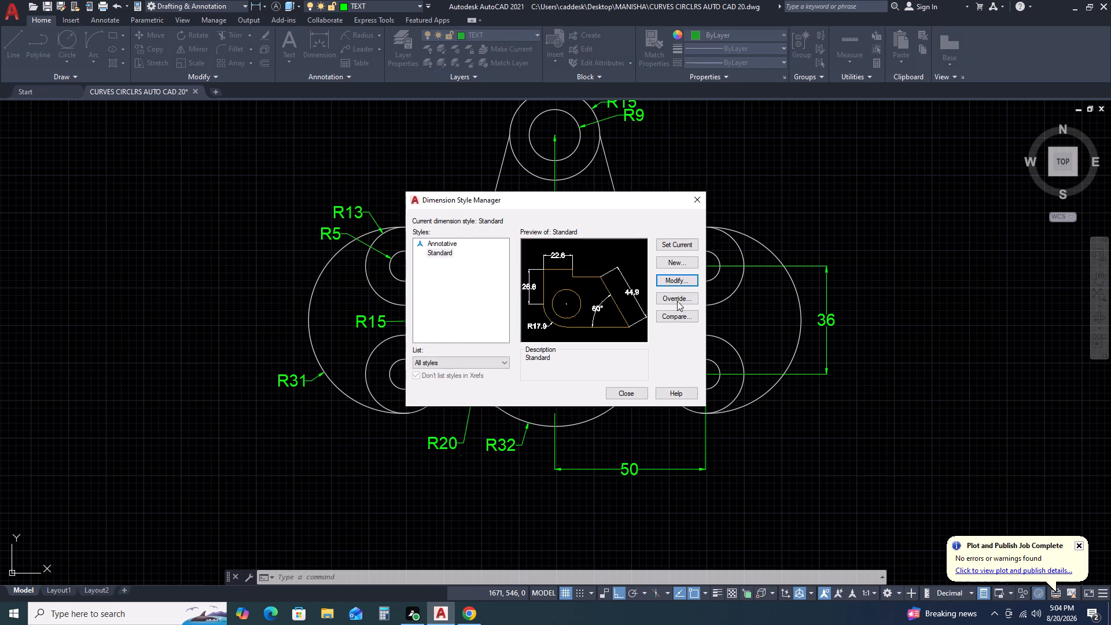
pyautogui.click(665, 246)
pyautogui.click(696, 200)
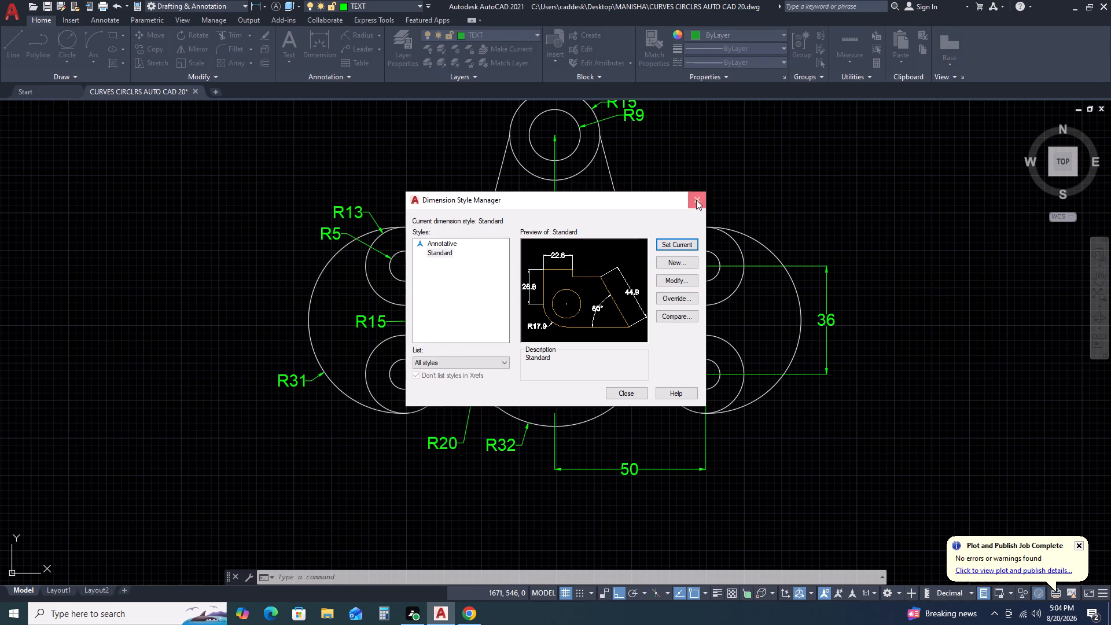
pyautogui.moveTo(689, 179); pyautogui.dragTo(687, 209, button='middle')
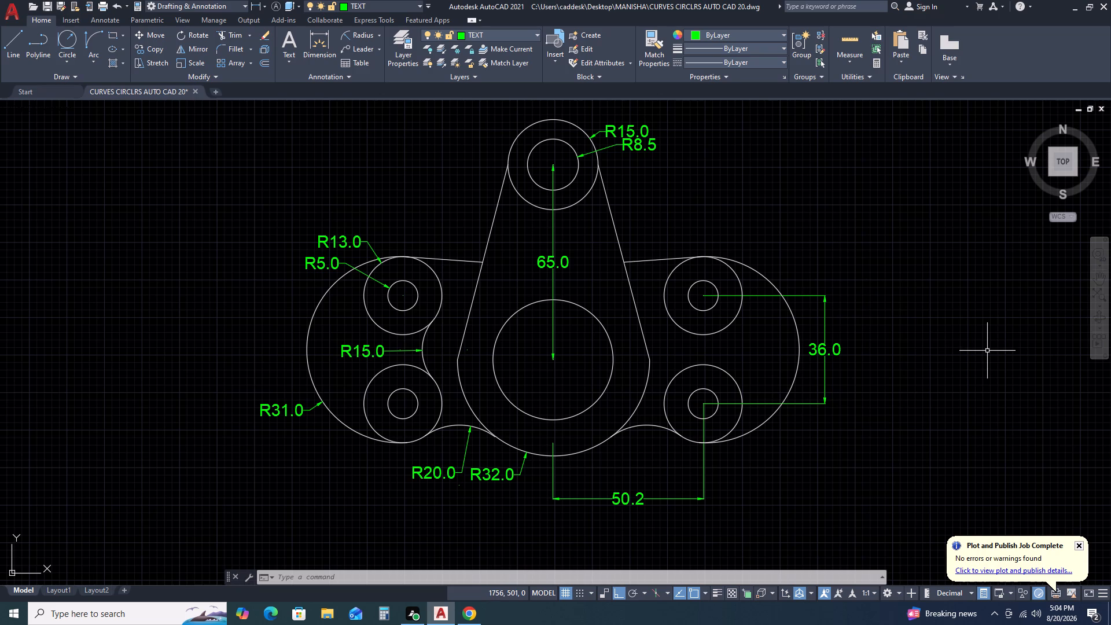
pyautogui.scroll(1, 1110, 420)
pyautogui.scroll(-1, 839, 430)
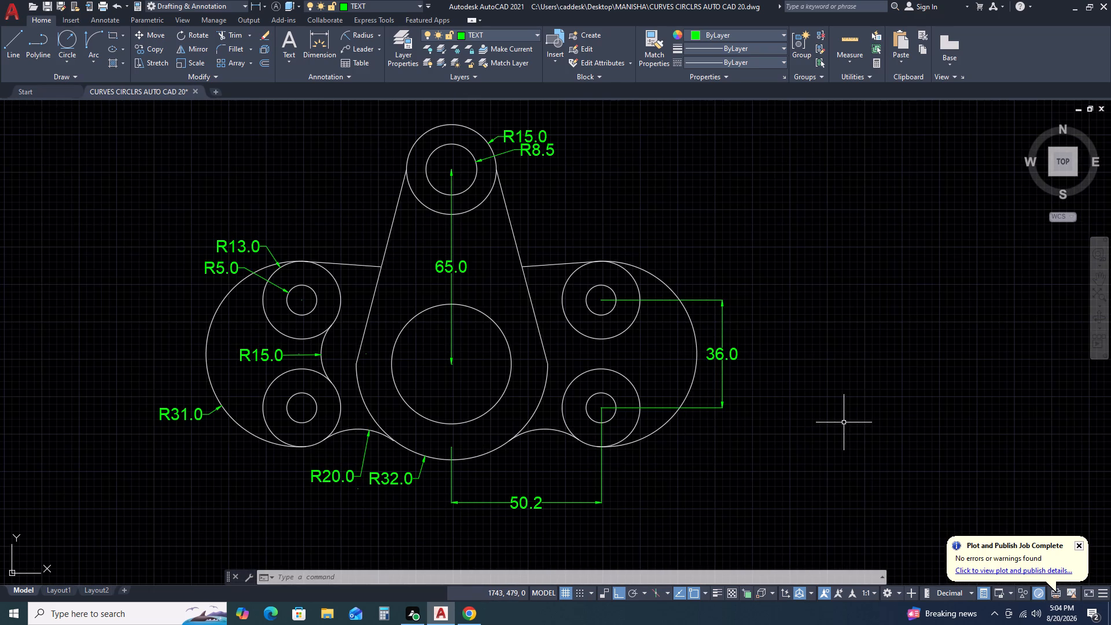
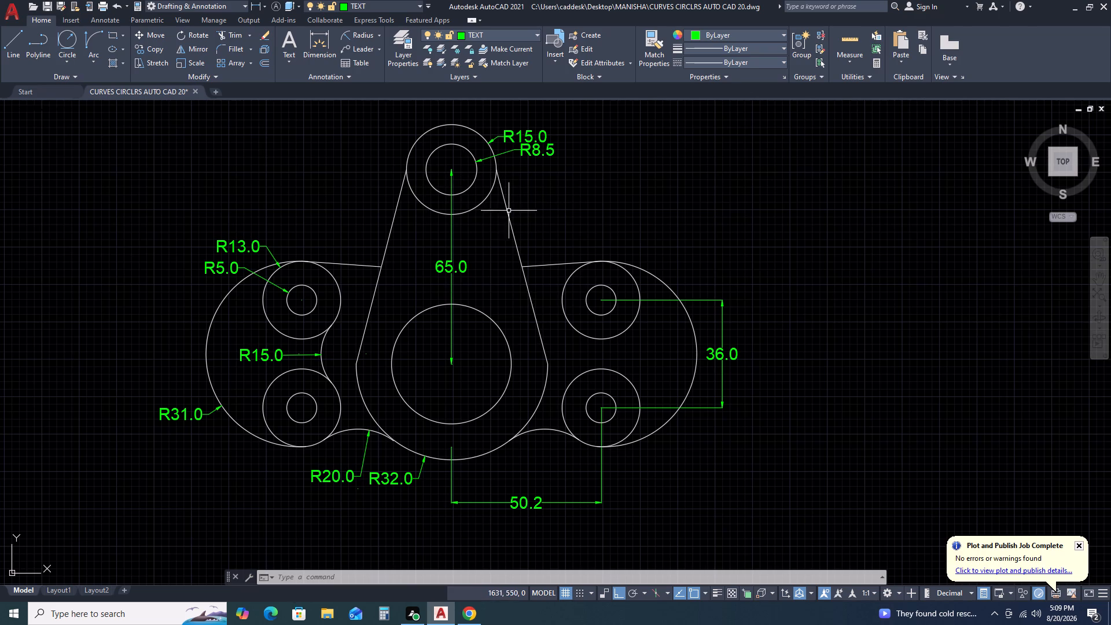
# Move the R15.0 dimension text at the top circle up and inward, clear of the R8.5 text.
pyautogui.moveTo(584, 284); pyautogui.dragTo(608, 297, button='middle')
pyautogui.moveTo(496, 182); pyautogui.dragTo(542, 242, button='middle')
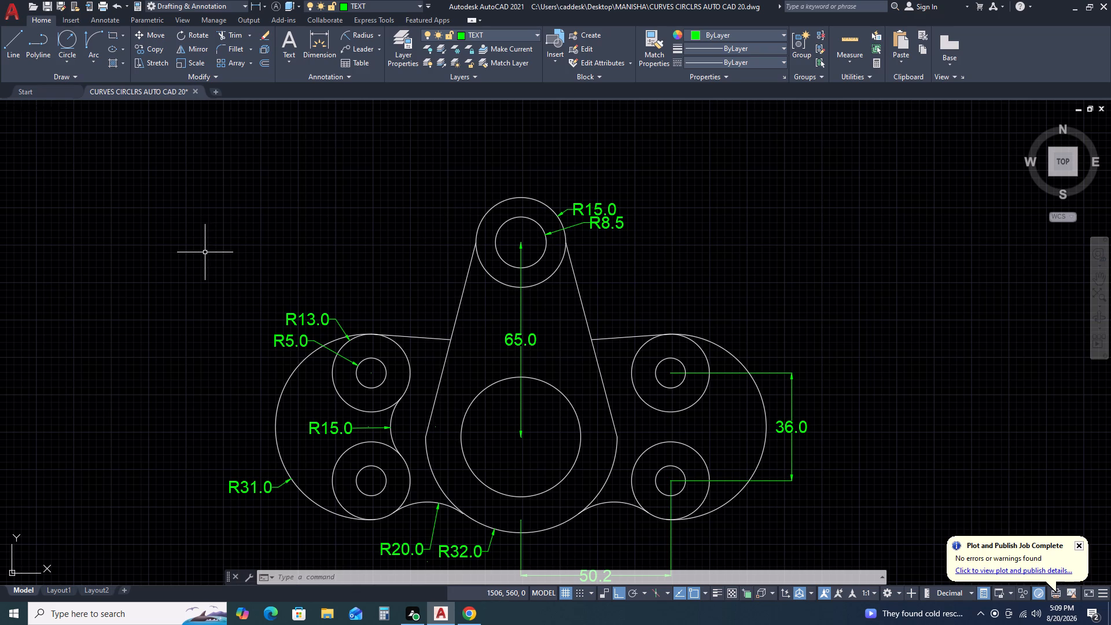
pyautogui.scroll(2, 574, 234)
pyautogui.moveTo(606, 297); pyautogui.dragTo(668, 351, button='middle')
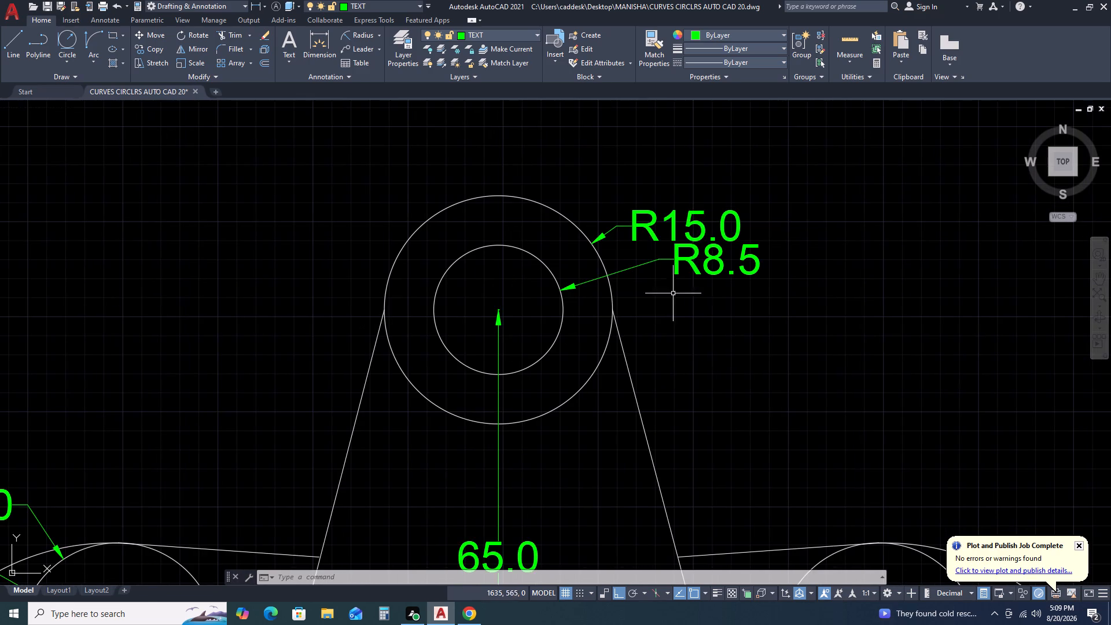
pyautogui.click(639, 222)
pyautogui.click(624, 231)
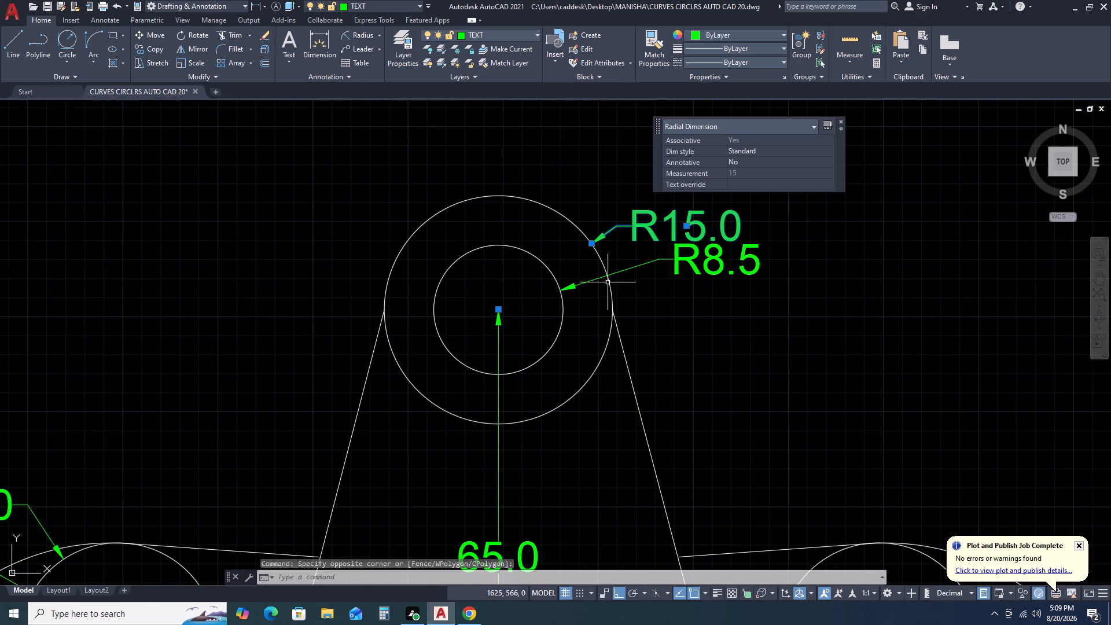
pyautogui.moveTo(612, 273); pyautogui.dragTo(642, 358, button='middle')
pyautogui.middleClick(655, 394)
pyautogui.click(718, 315)
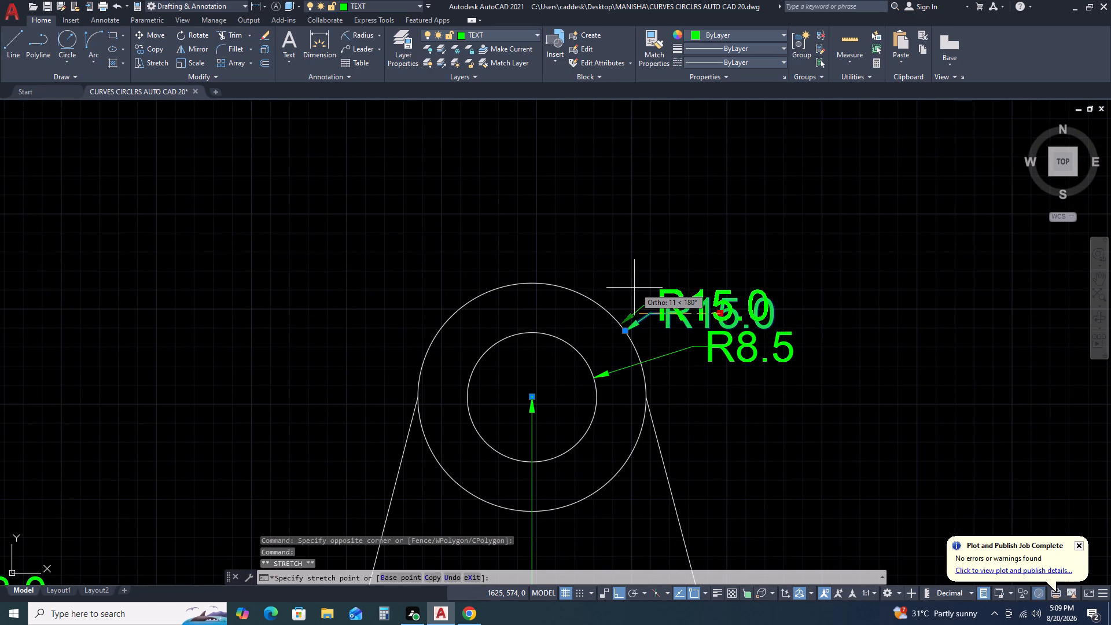
pyautogui.click(621, 270)
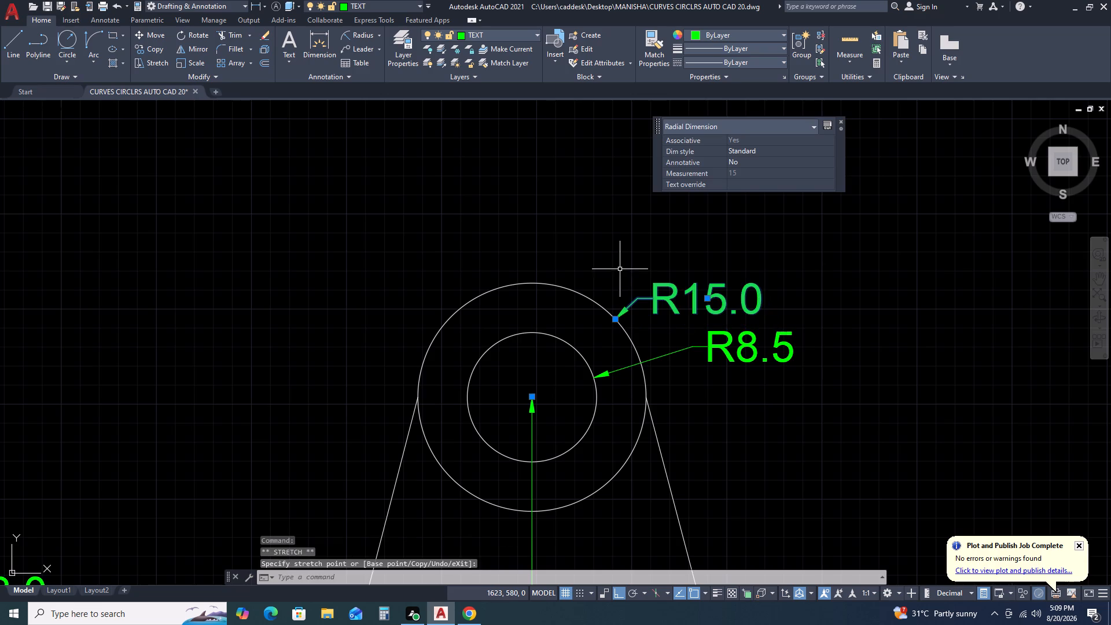
pyautogui.press('Escape')
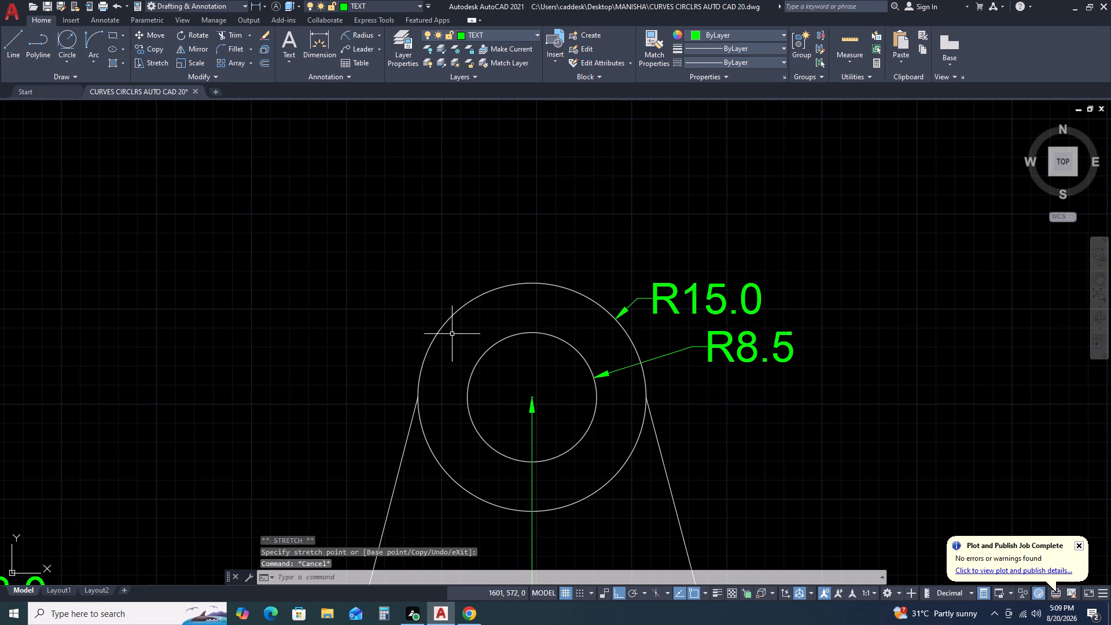
# Examine the small green point marks around the R15.0 arc dimension between the two left circles.
pyautogui.scroll(-2, 526, 372)
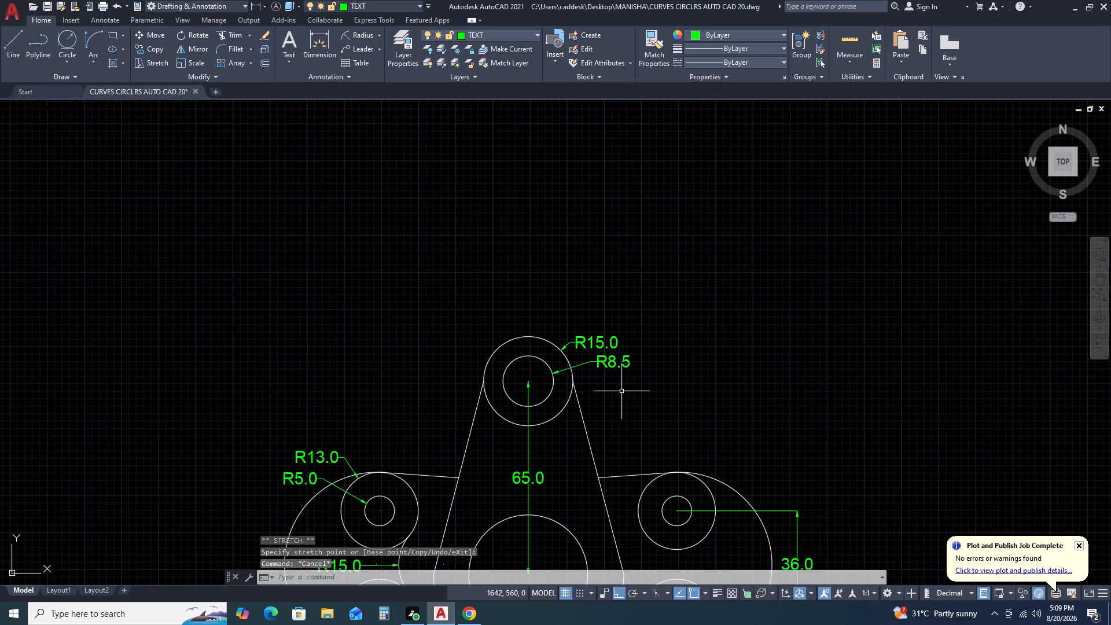
pyautogui.scroll(-1, 622, 391)
pyautogui.moveTo(665, 420); pyautogui.dragTo(665, 409, button='middle')
pyautogui.moveTo(658, 380); pyautogui.dragTo(649, 325, button='middle')
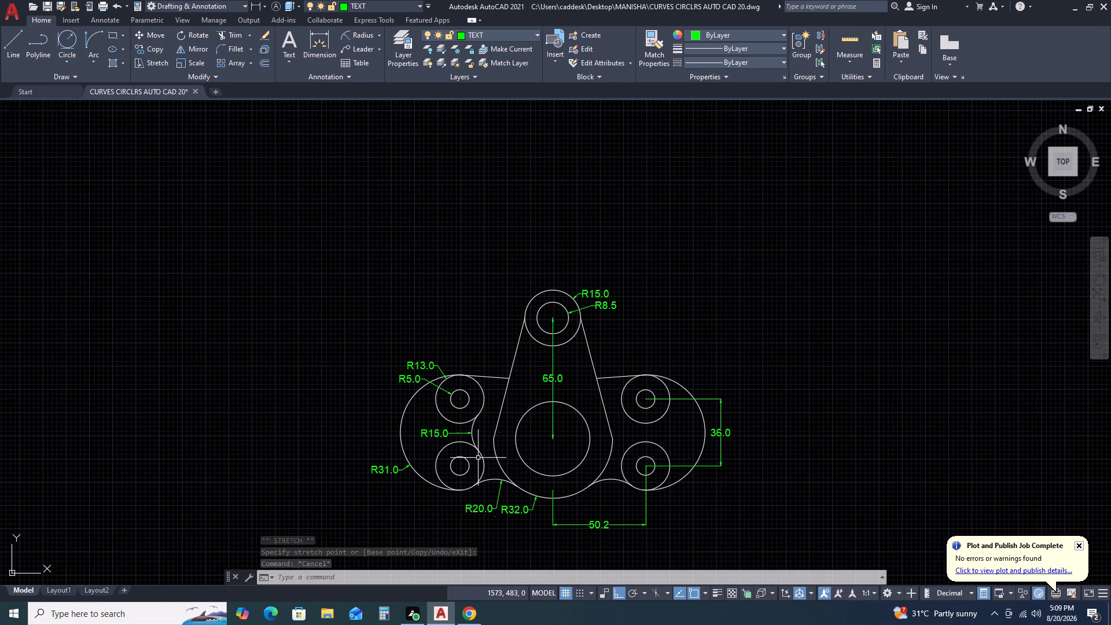
pyautogui.scroll(4, 477, 415)
pyautogui.scroll(-2, 506, 431)
pyautogui.moveTo(531, 477); pyautogui.dragTo(580, 305, button='middle')
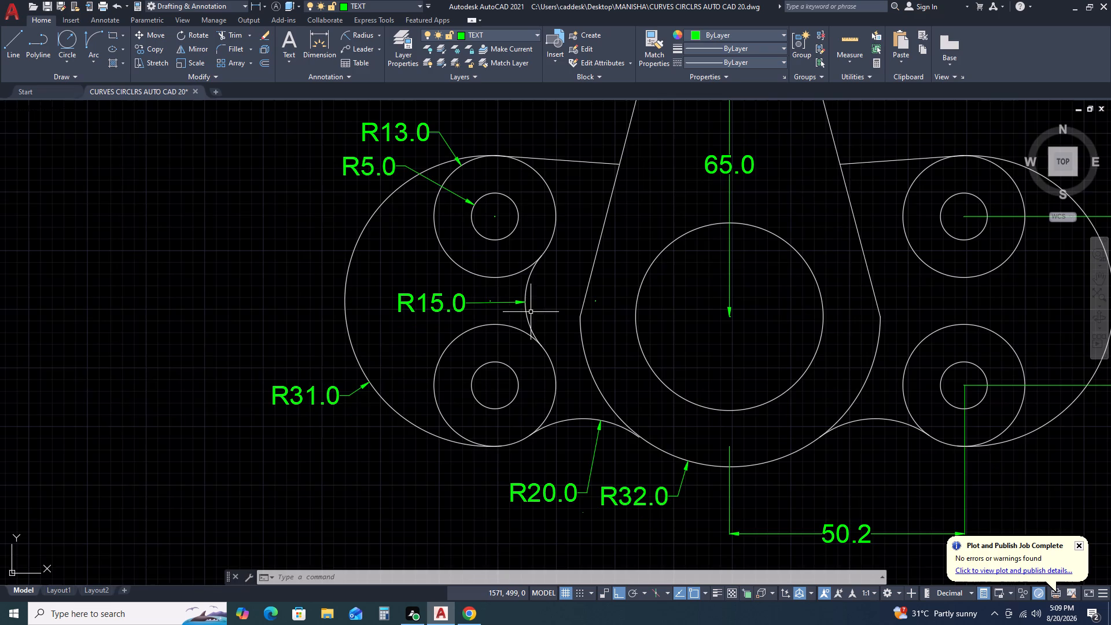
pyautogui.scroll(3, 474, 282)
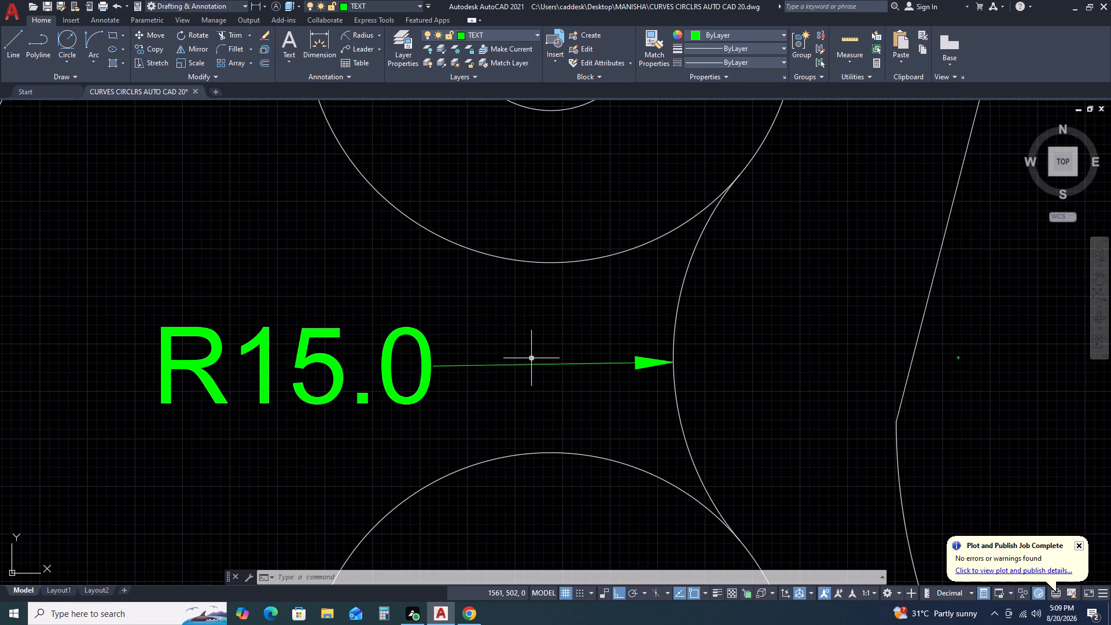
pyautogui.click(531, 356)
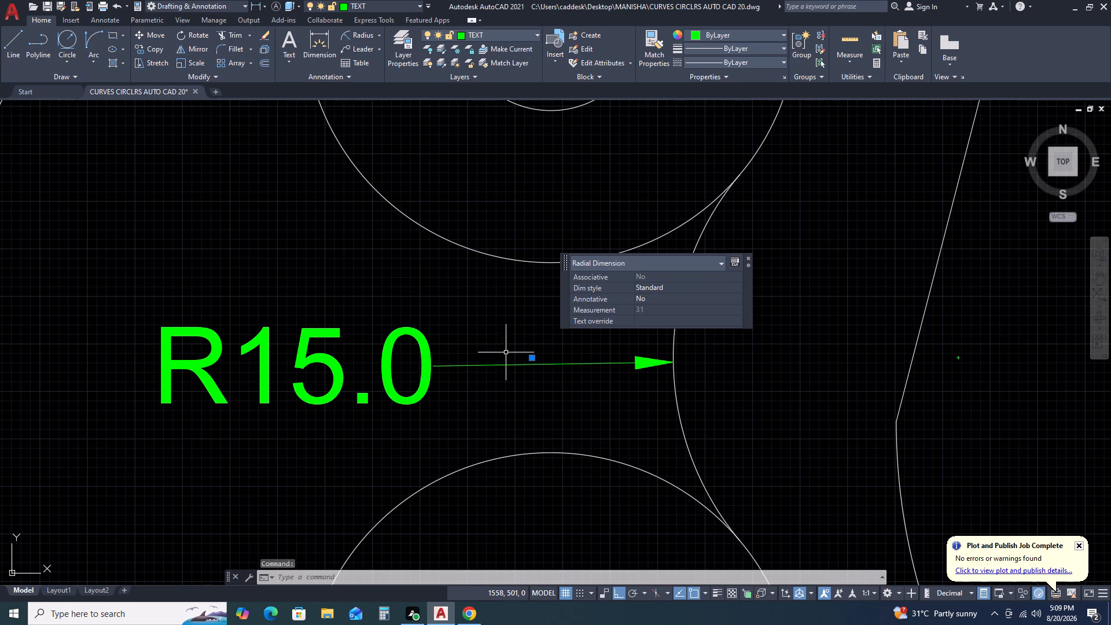
pyautogui.scroll(-4, 532, 342)
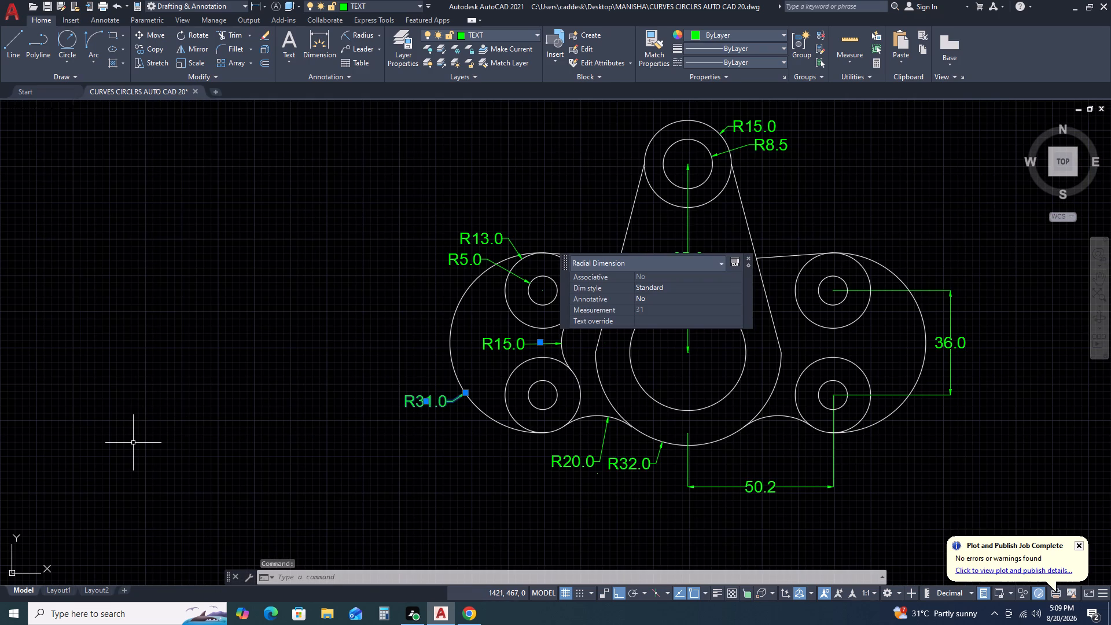
pyautogui.press('Escape')
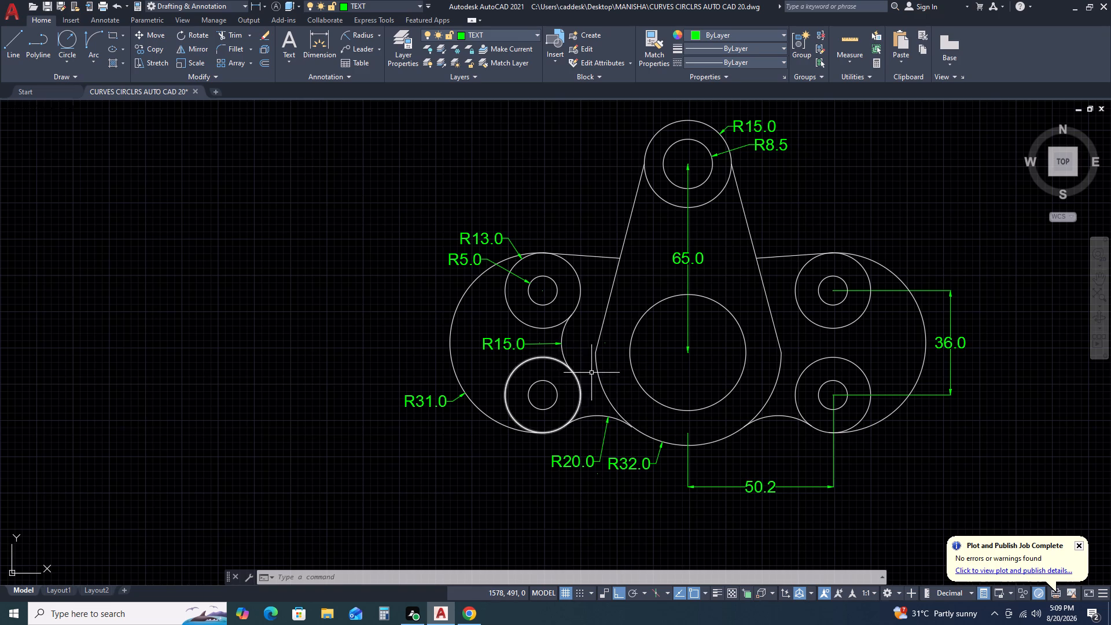
pyautogui.scroll(3, 598, 354)
pyautogui.scroll(-4, 604, 312)
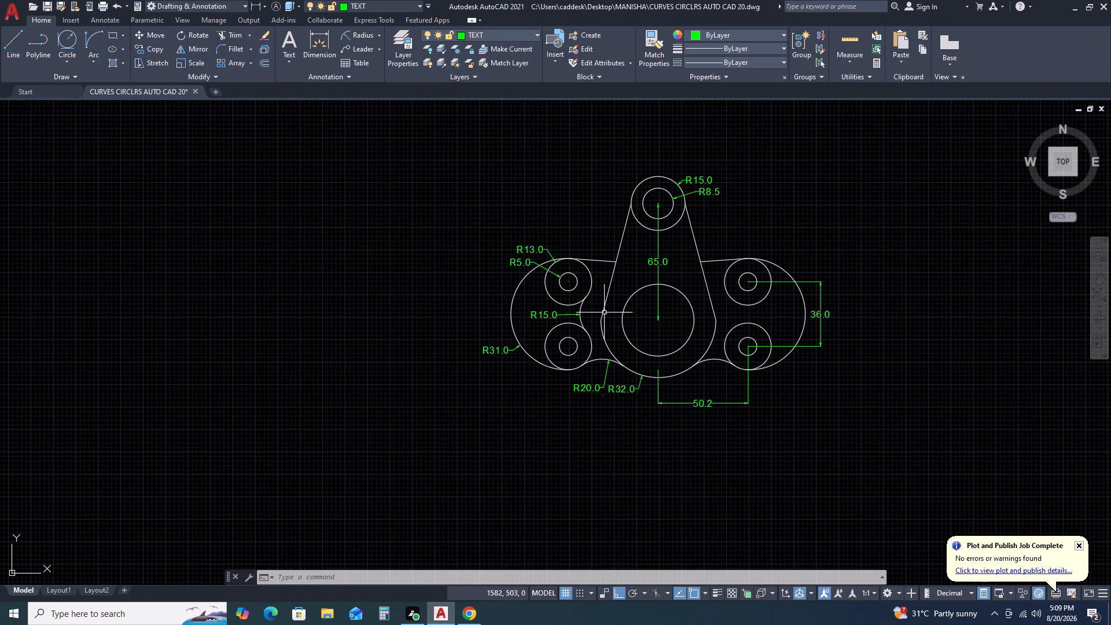
pyautogui.scroll(5, 605, 309)
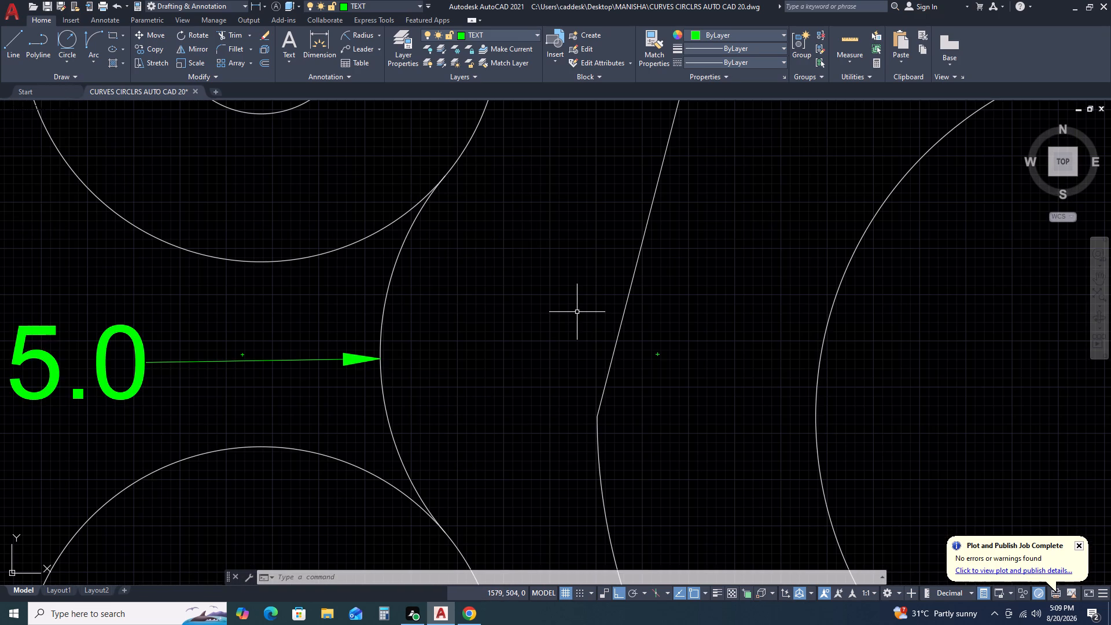
pyautogui.scroll(-1, 598, 351)
pyautogui.scroll(5, 633, 366)
pyautogui.scroll(2, 669, 234)
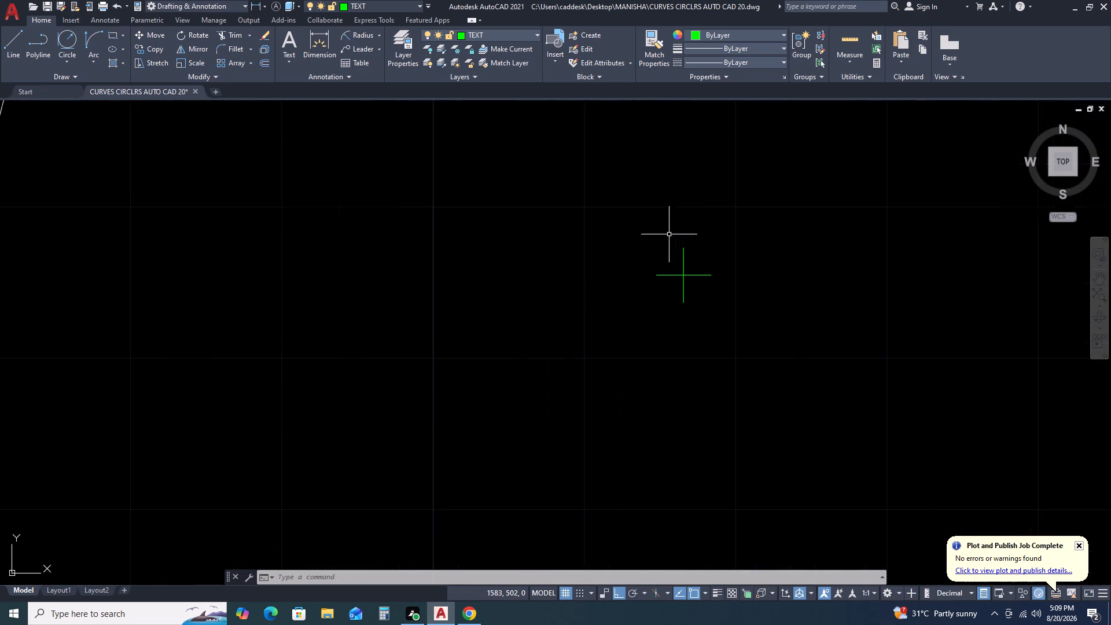
pyautogui.scroll(3, 682, 287)
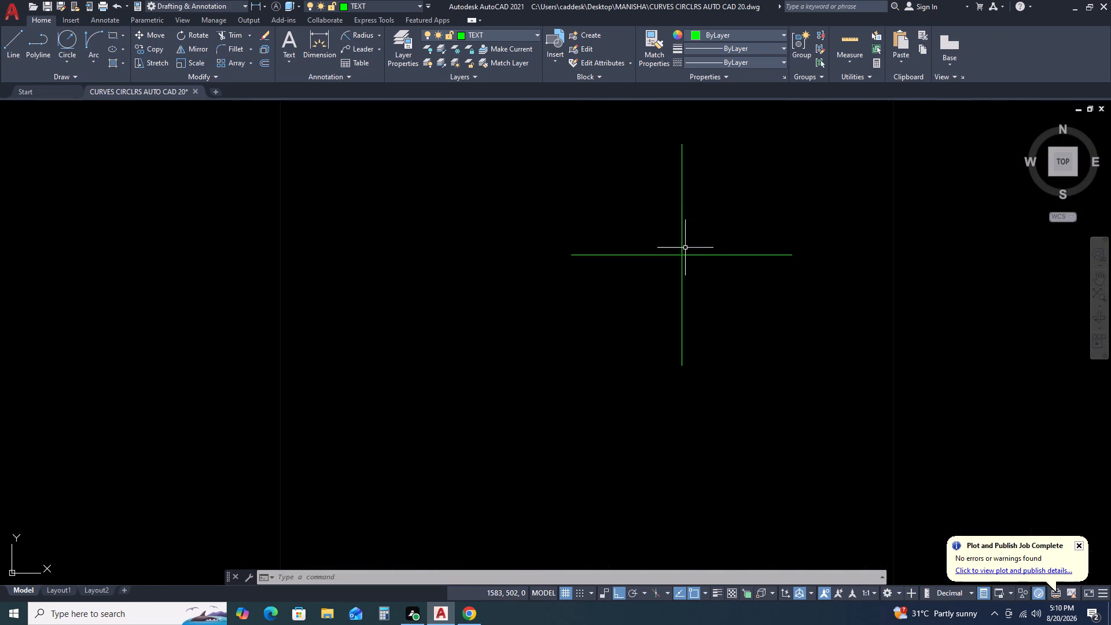
pyautogui.scroll(-19, 684, 248)
pyautogui.scroll(2, 693, 218)
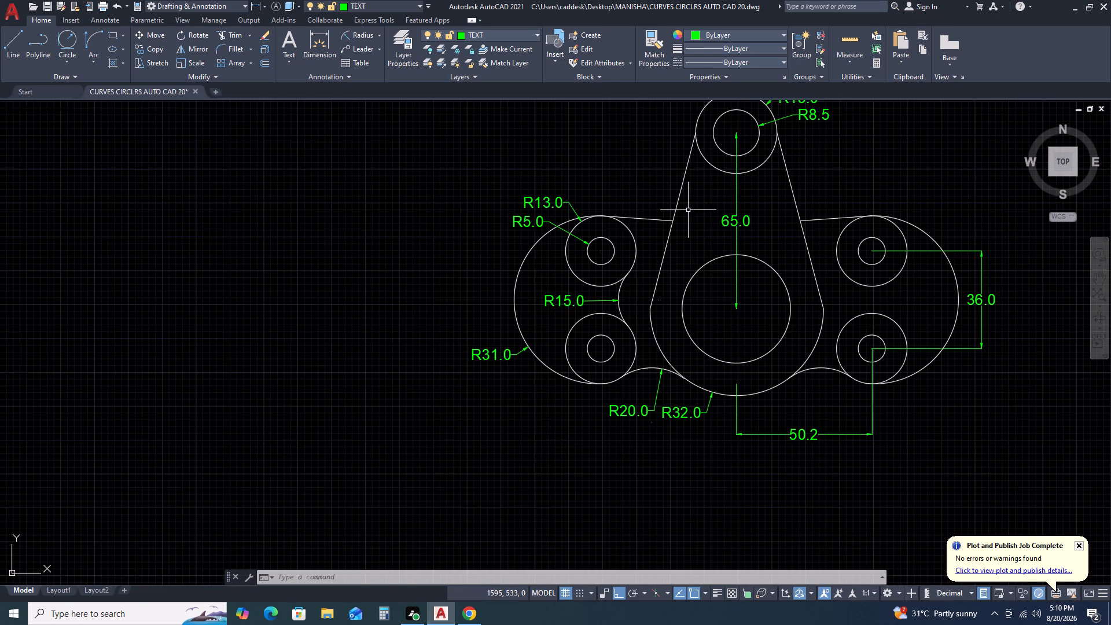
# Examine how the sloping line and the large lobe arc meet the top of the upper-right outer circle.
pyautogui.scroll(-1, 775, 252)
pyautogui.moveTo(862, 269); pyautogui.dragTo(745, 293, button='middle')
pyautogui.scroll(4, 717, 241)
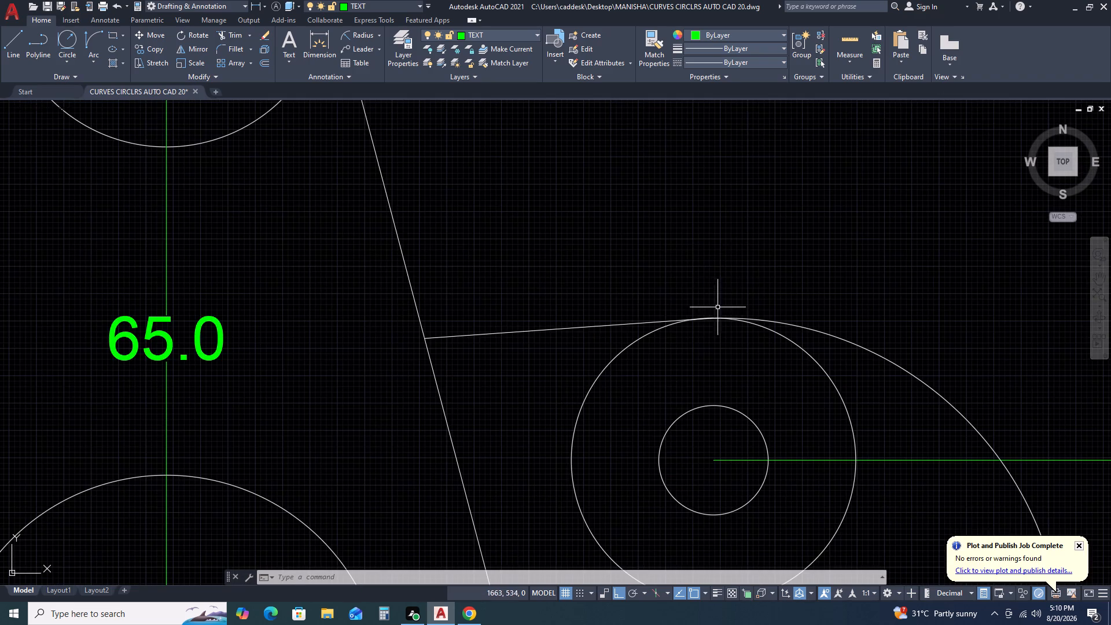
pyautogui.scroll(3, 748, 325)
pyautogui.scroll(3, 593, 295)
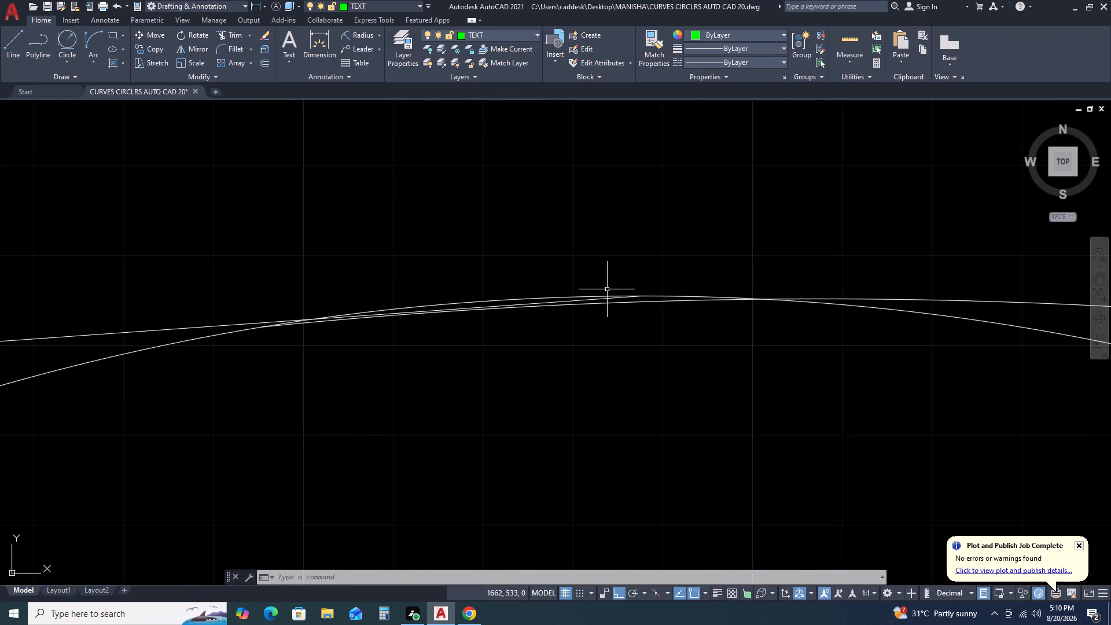
pyautogui.scroll(-2, 607, 289)
pyautogui.scroll(3, 578, 296)
pyautogui.scroll(-7, 643, 278)
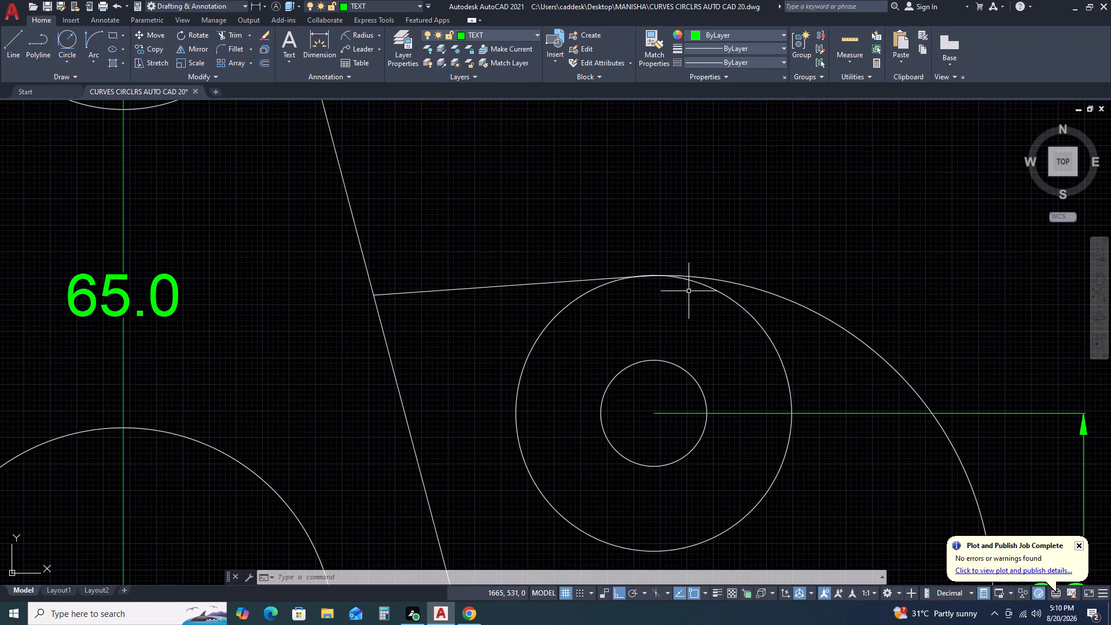
pyautogui.scroll(3, 646, 288)
pyautogui.scroll(4, 646, 238)
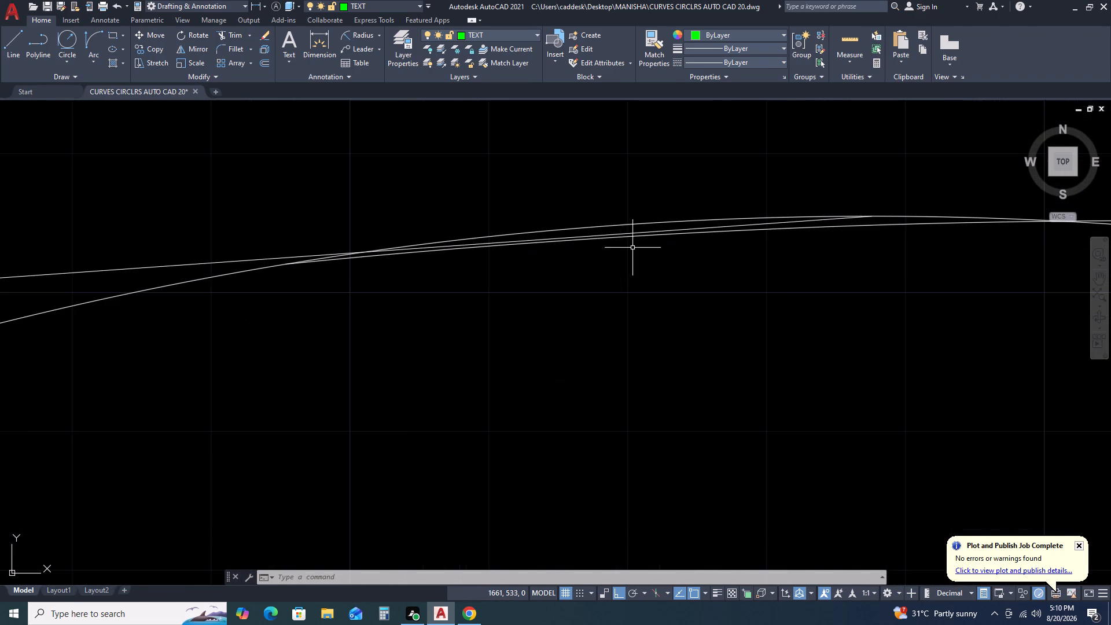
pyautogui.scroll(-9, 638, 245)
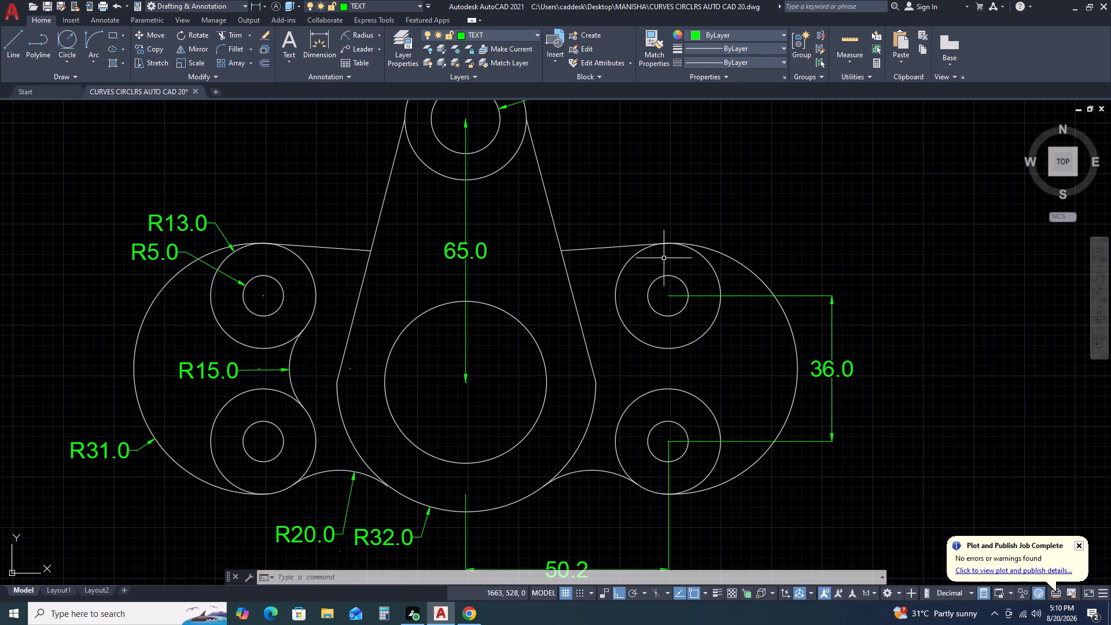
pyautogui.scroll(3, 635, 242)
pyautogui.scroll(4, 816, 264)
pyautogui.scroll(3, 620, 179)
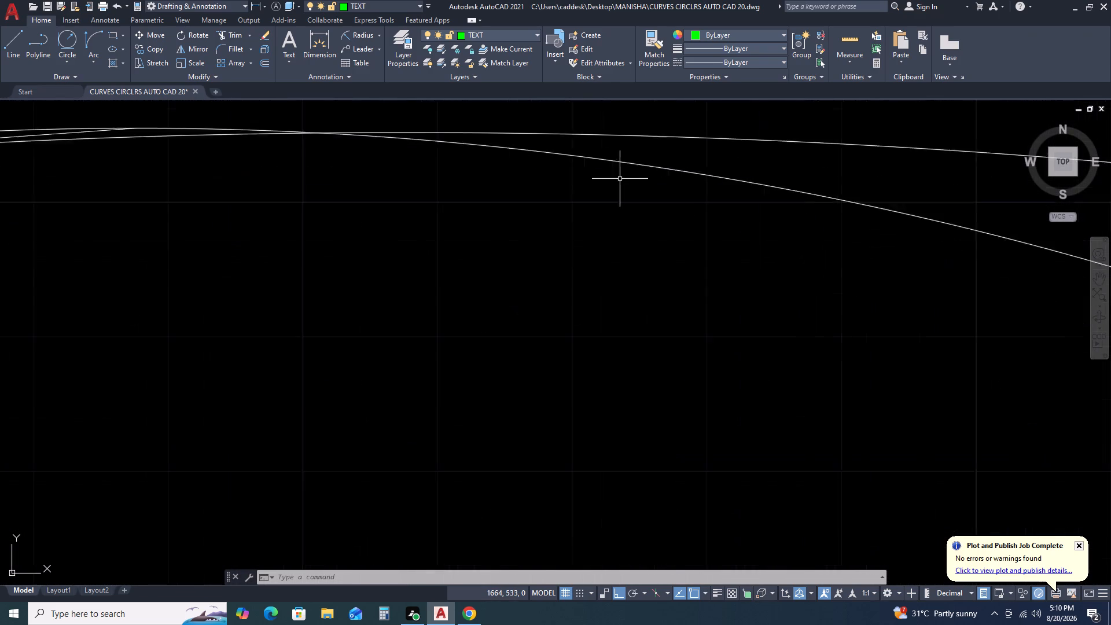
pyautogui.scroll(-4, 691, 172)
pyautogui.scroll(2, 855, 205)
pyautogui.scroll(-5, 855, 205)
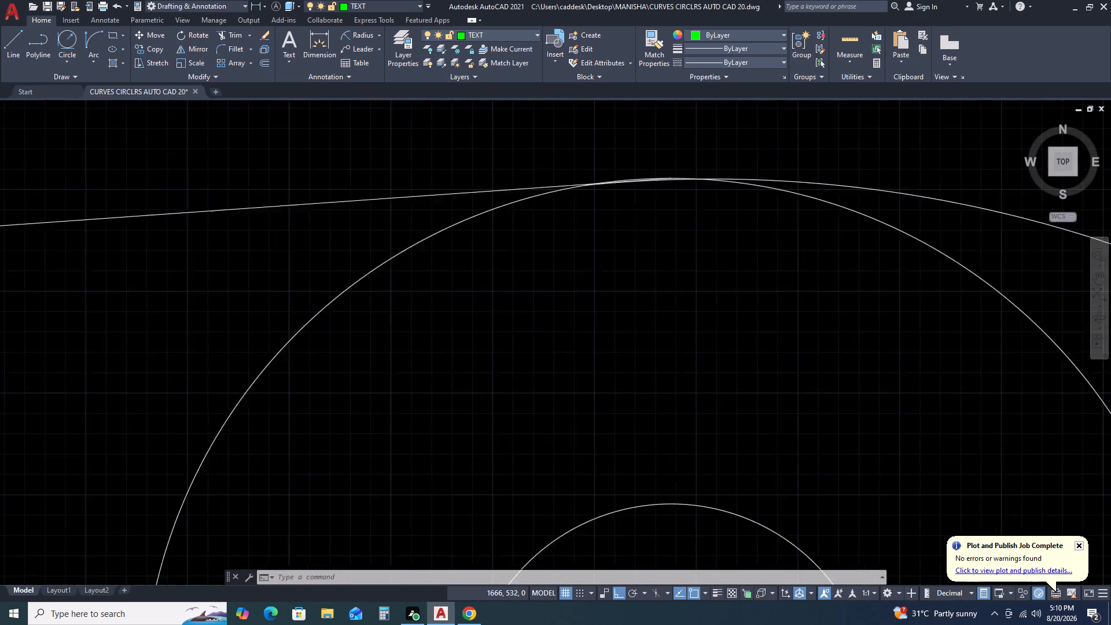
pyautogui.scroll(4, 742, 189)
pyautogui.scroll(3, 794, 228)
pyautogui.scroll(-5, 777, 225)
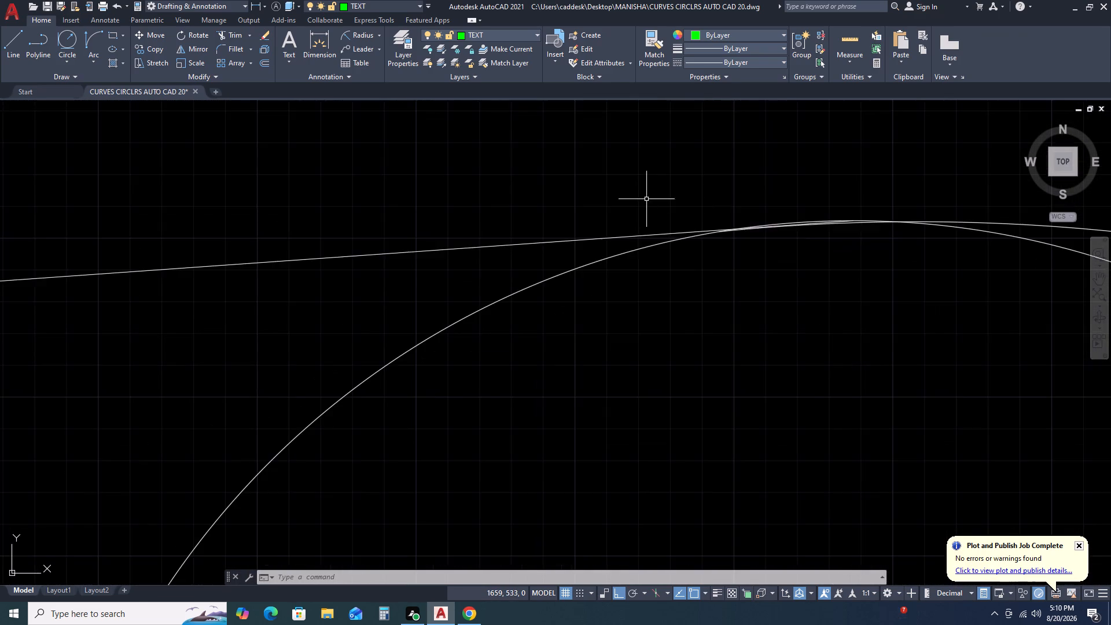
pyautogui.scroll(-3, 646, 199)
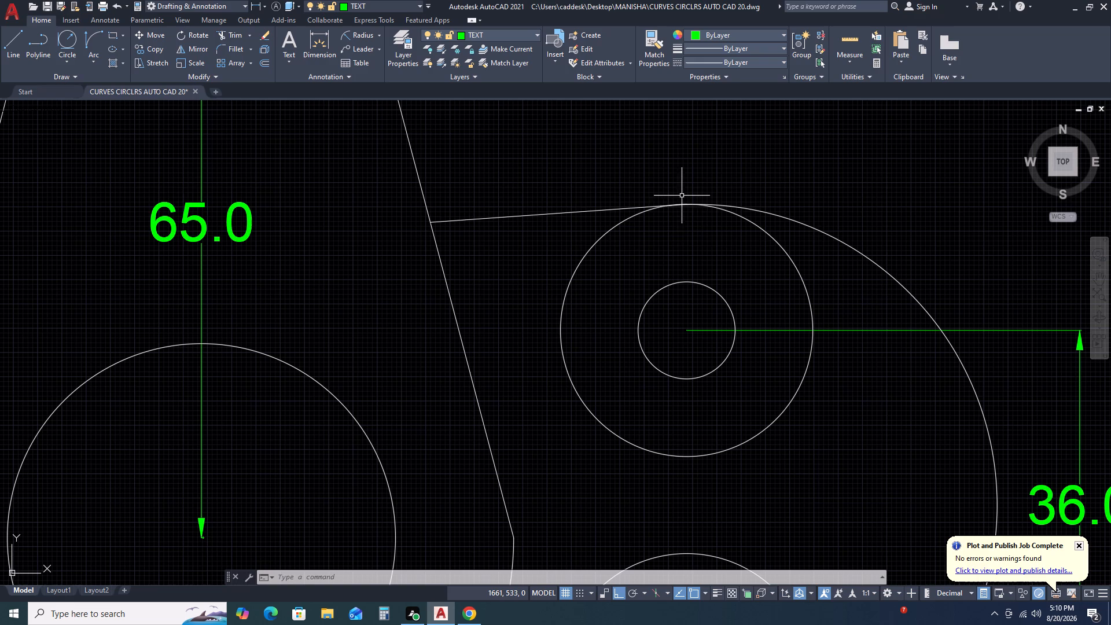
# Delete the sloping line joining the right slanted edge to the top of the upper-right outer circle.
pyautogui.click(576, 211)
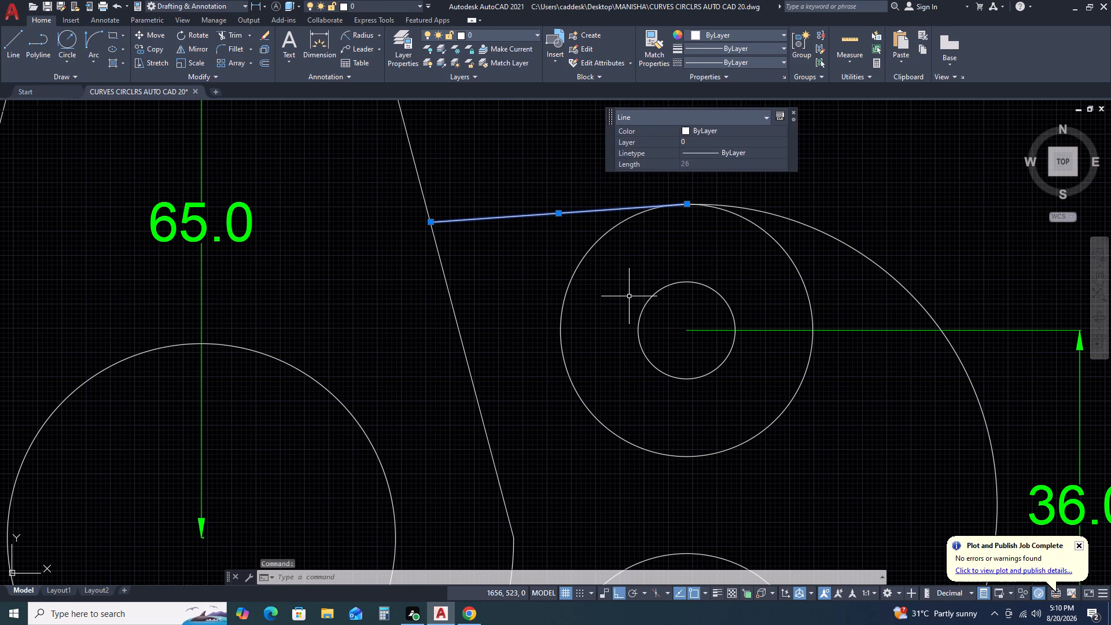
pyautogui.press('Delete')
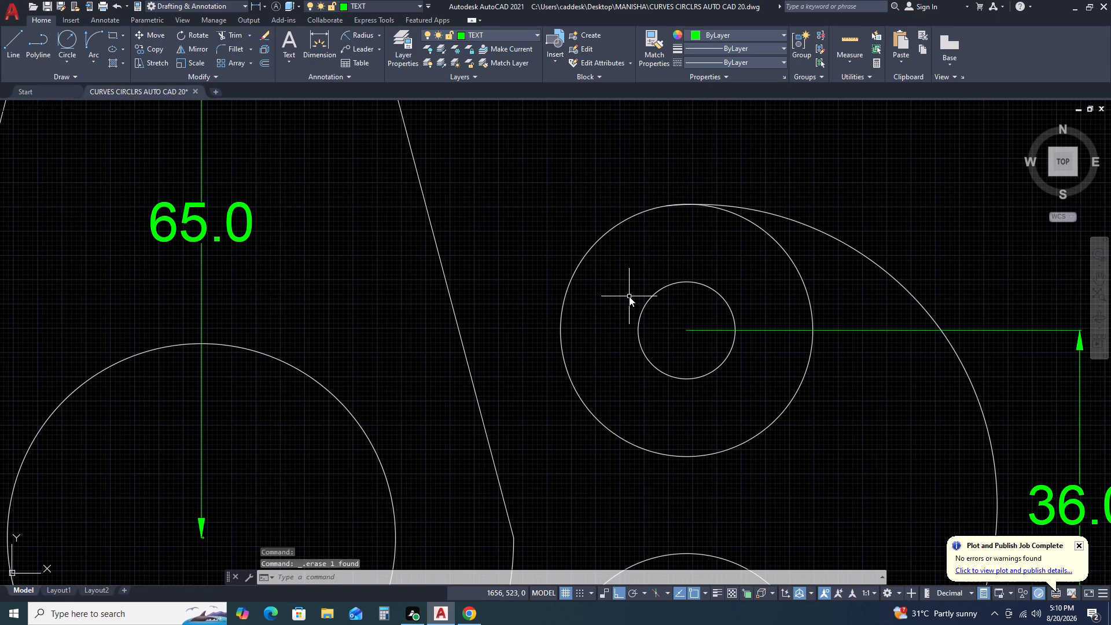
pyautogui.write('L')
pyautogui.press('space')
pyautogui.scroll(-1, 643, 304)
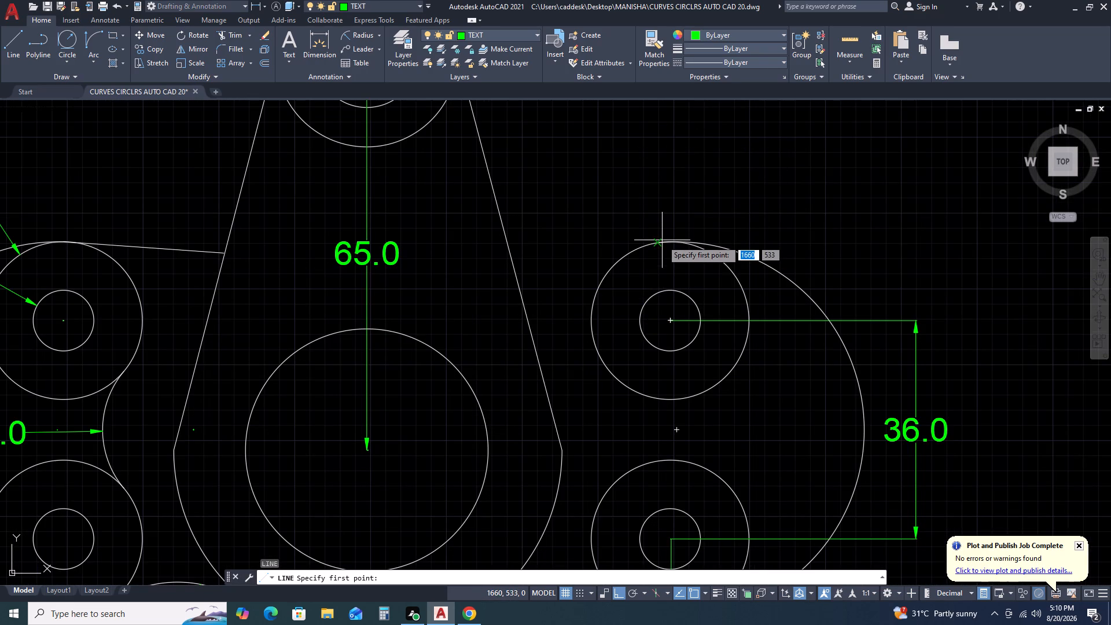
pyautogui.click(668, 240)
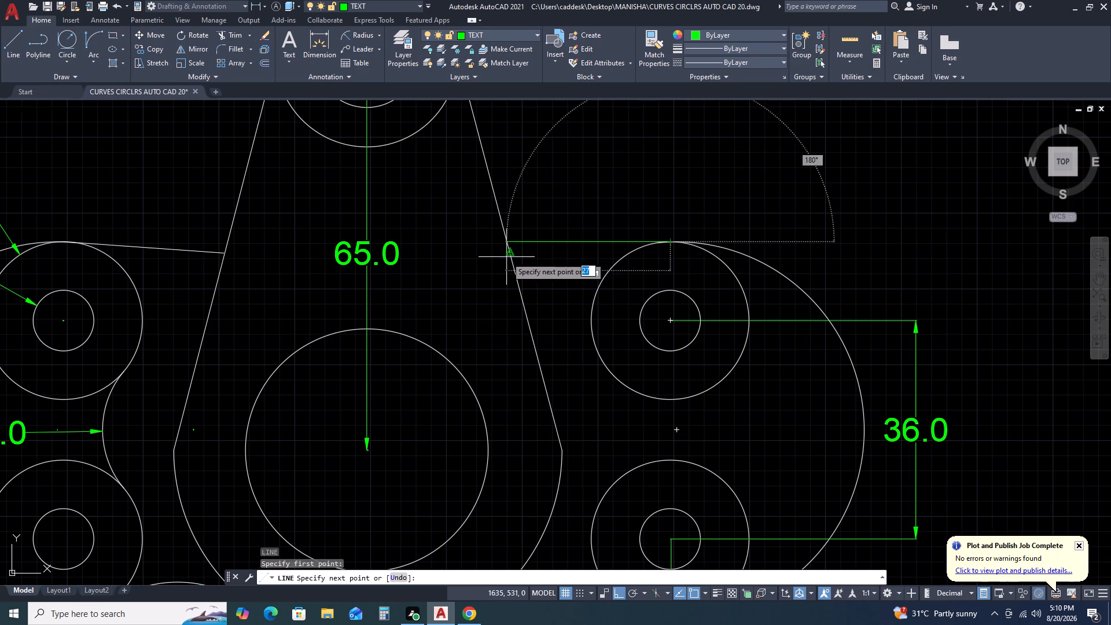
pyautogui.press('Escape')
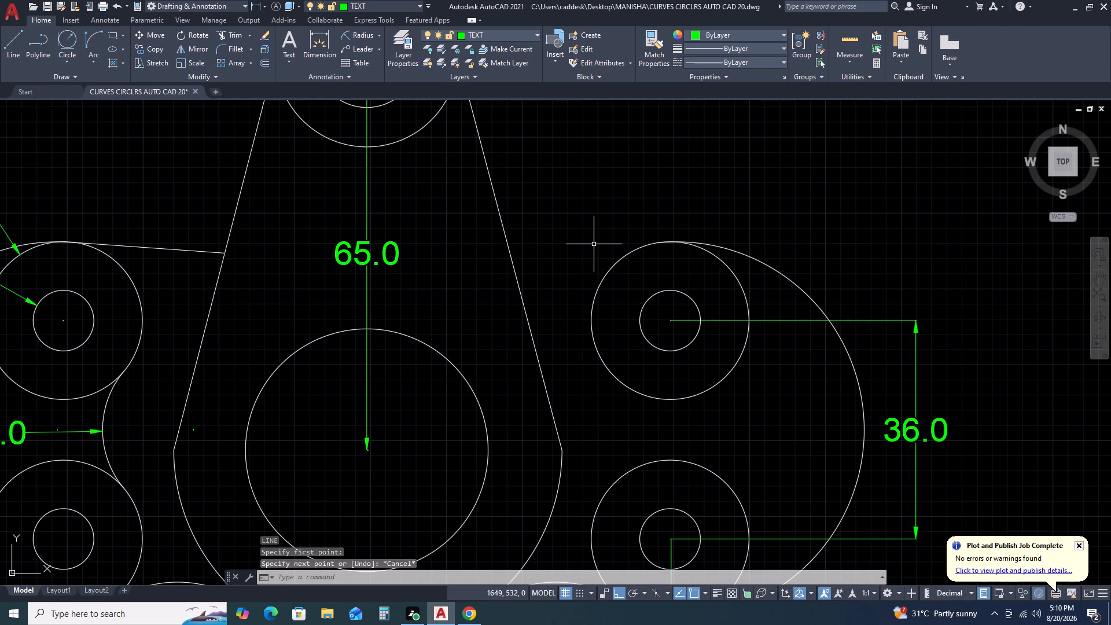
# On layer 0, draw a line from the top of the upper-right outer circle to the right slanted edge.
pyautogui.click(486, 35)
pyautogui.doubleClick(485, 45)
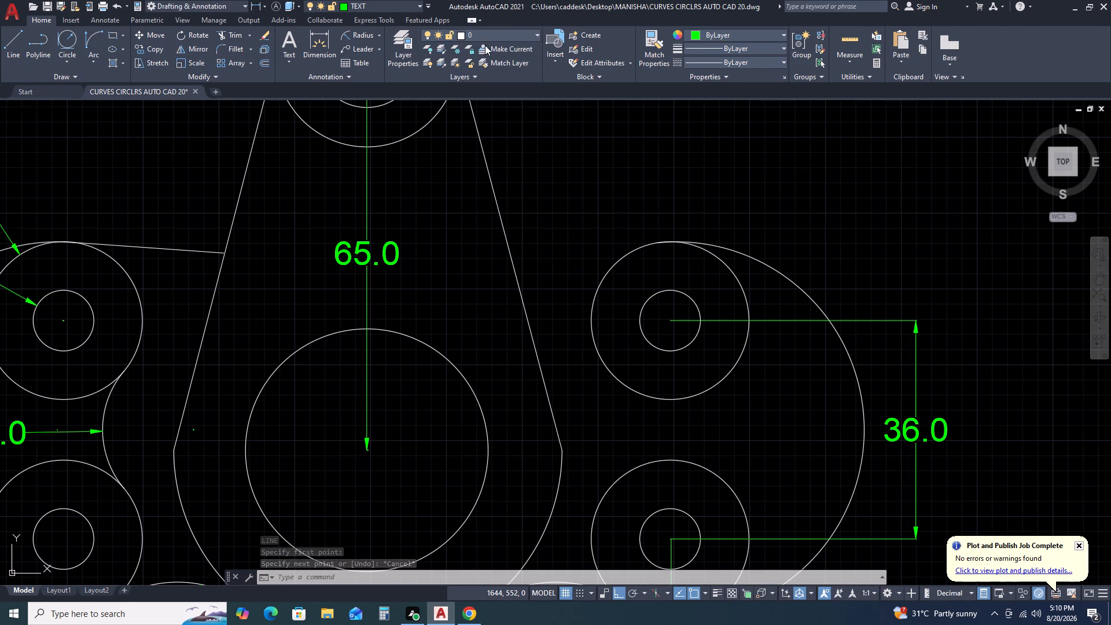
pyautogui.press('l')
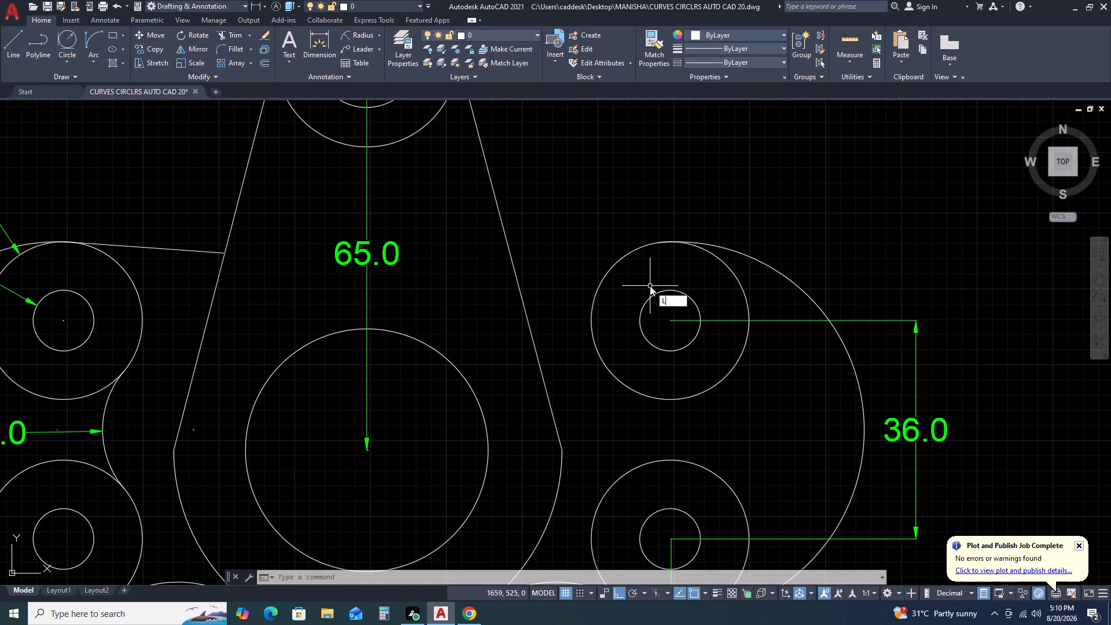
pyautogui.press('space')
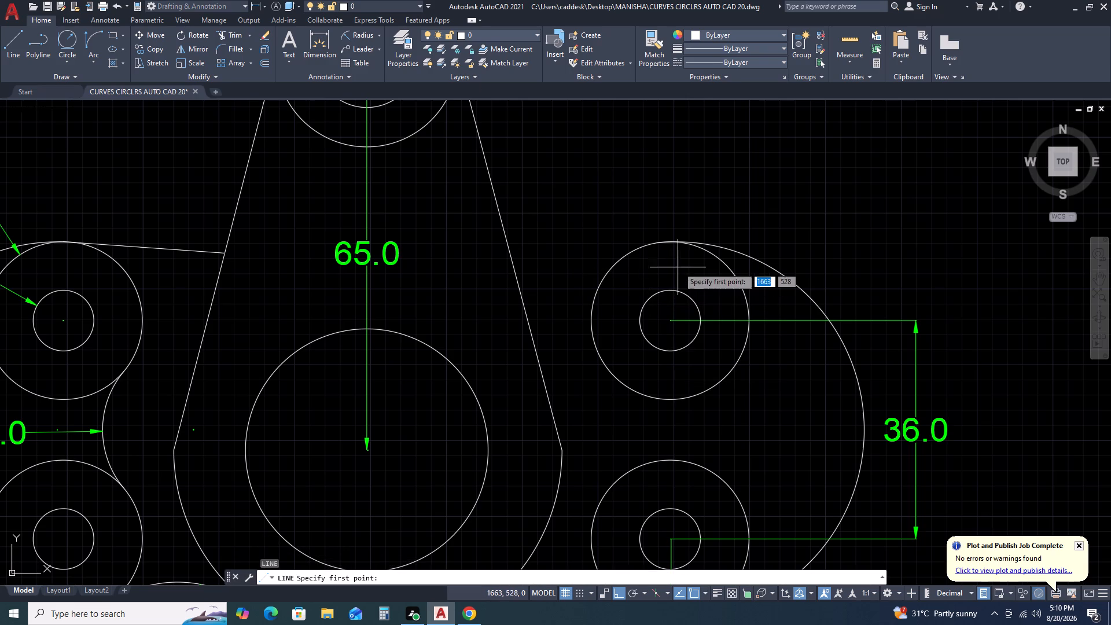
pyautogui.click(671, 245)
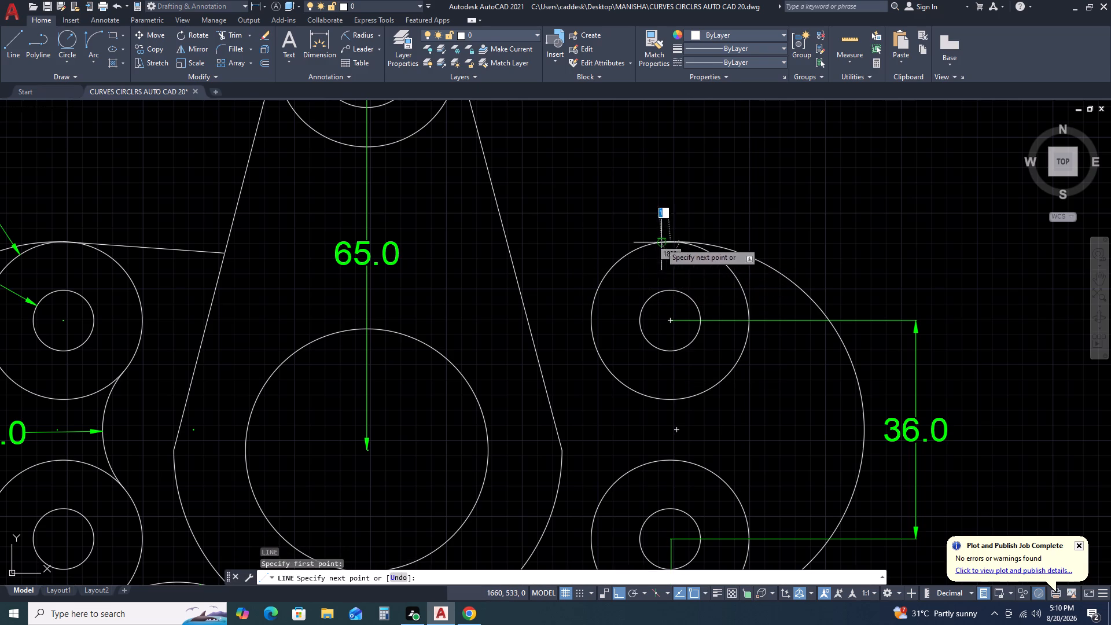
pyautogui.doubleClick(510, 252)
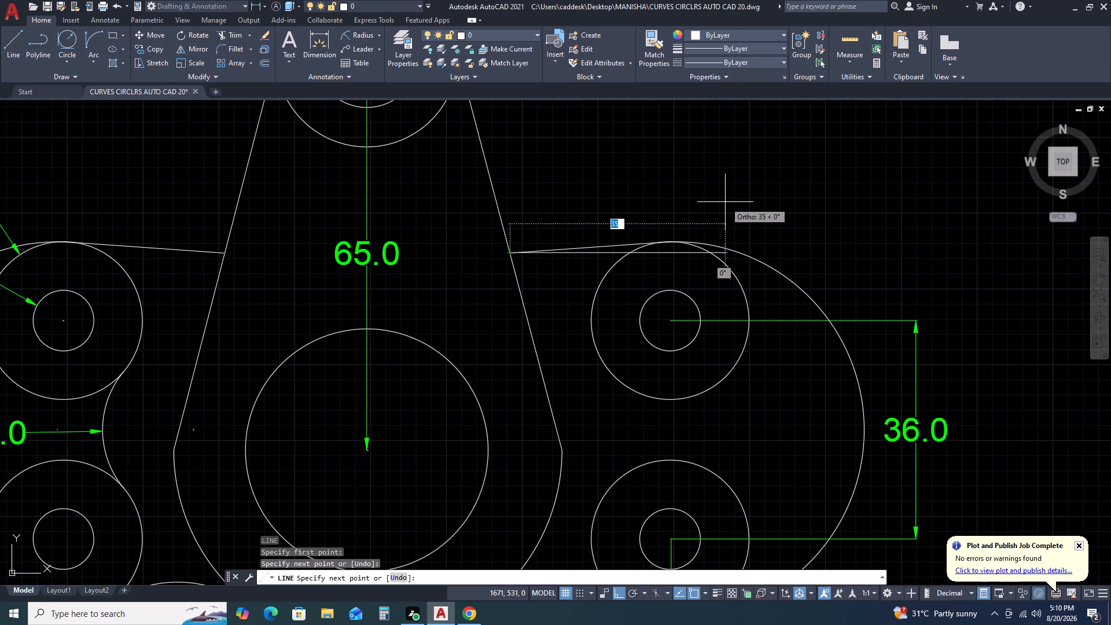
pyautogui.press('Escape')
# Examine where the redrawn sloping line meets the upper-right circle and lobe arc, and check the top circle's radius dimensions.
pyautogui.scroll(-3, 660, 305)
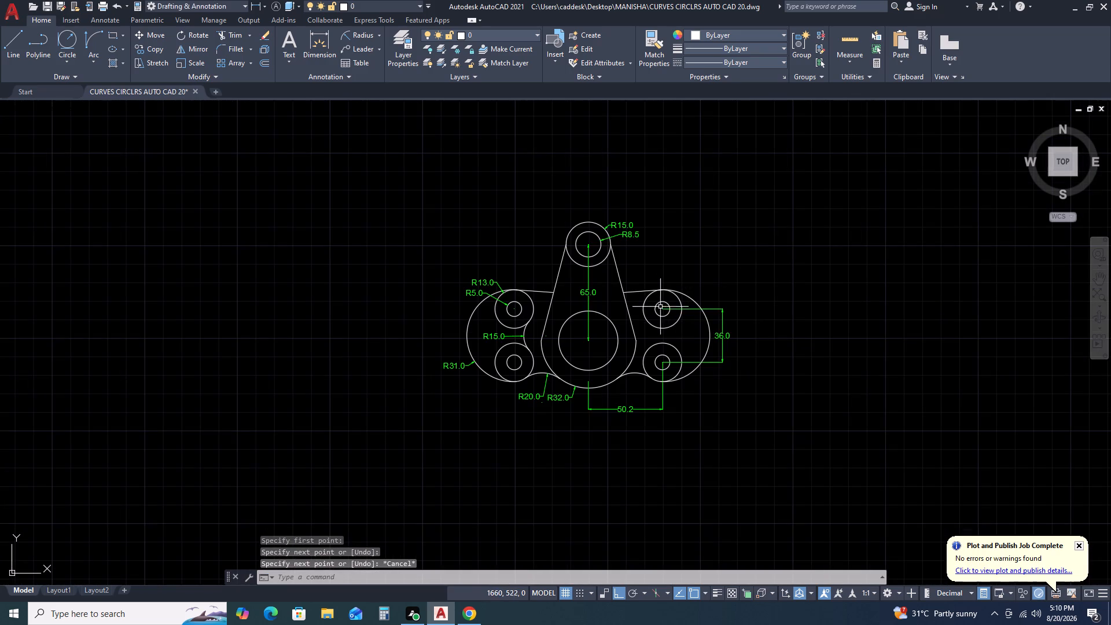
pyautogui.scroll(4, 657, 305)
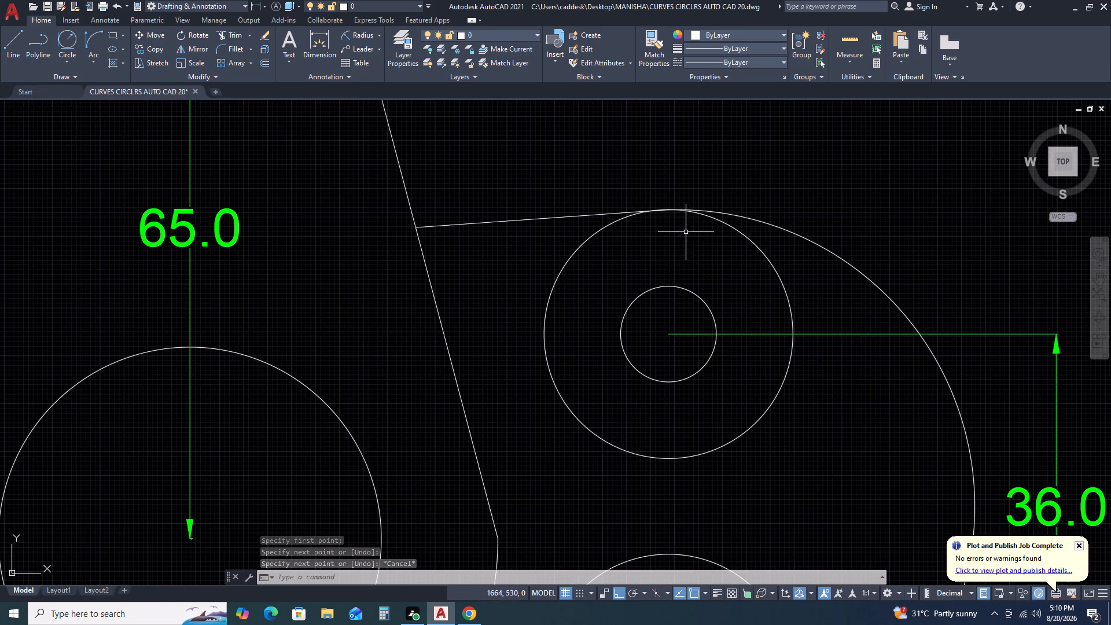
pyautogui.scroll(3, 677, 216)
pyautogui.scroll(3, 612, 205)
pyautogui.moveTo(649, 201); pyautogui.dragTo(623, 282, button='middle')
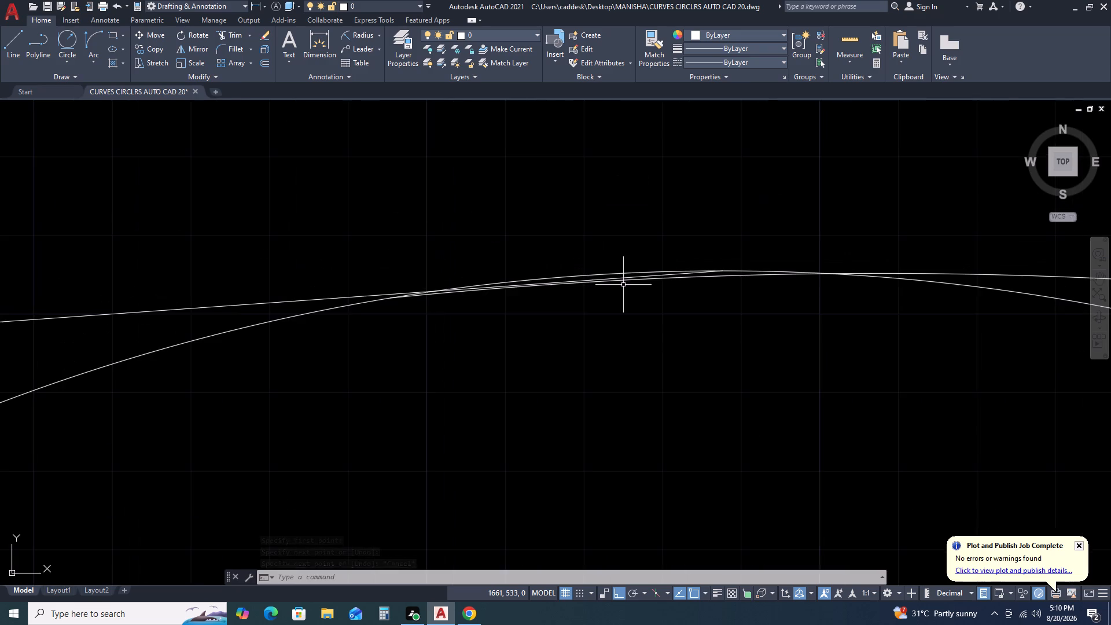
pyautogui.scroll(-4, 623, 285)
pyautogui.scroll(-3, 682, 285)
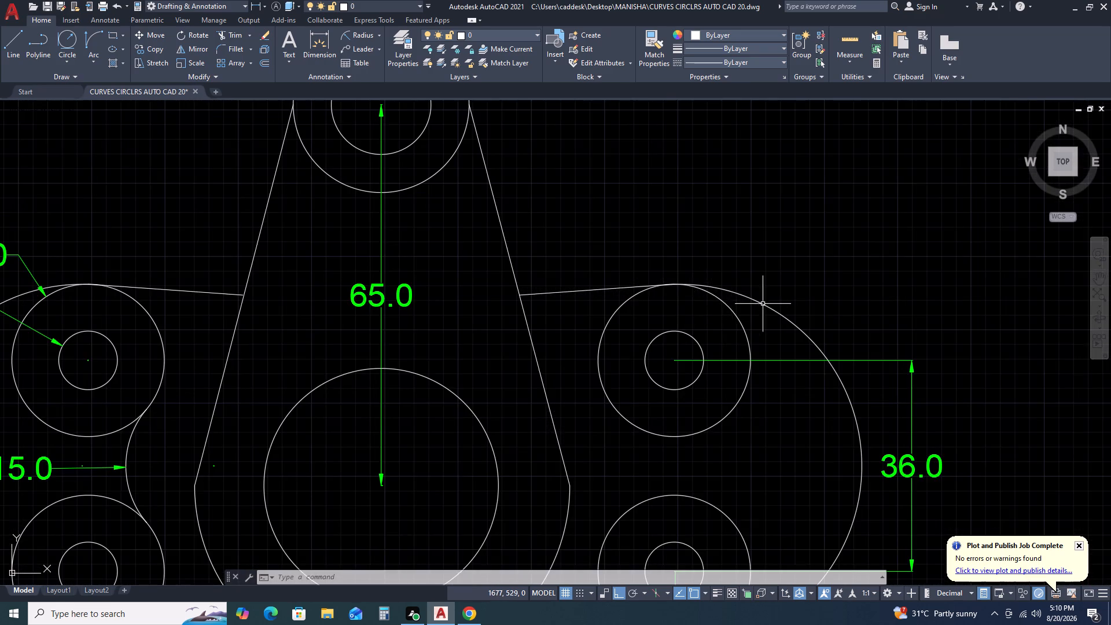
pyautogui.scroll(-2, 767, 300)
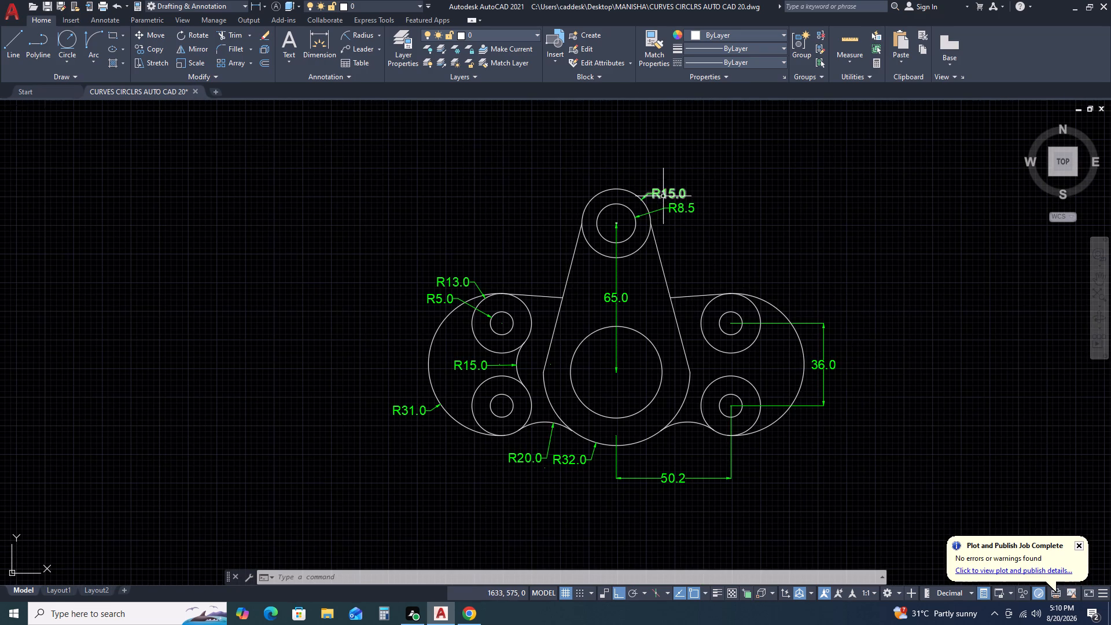
pyautogui.scroll(4, 660, 196)
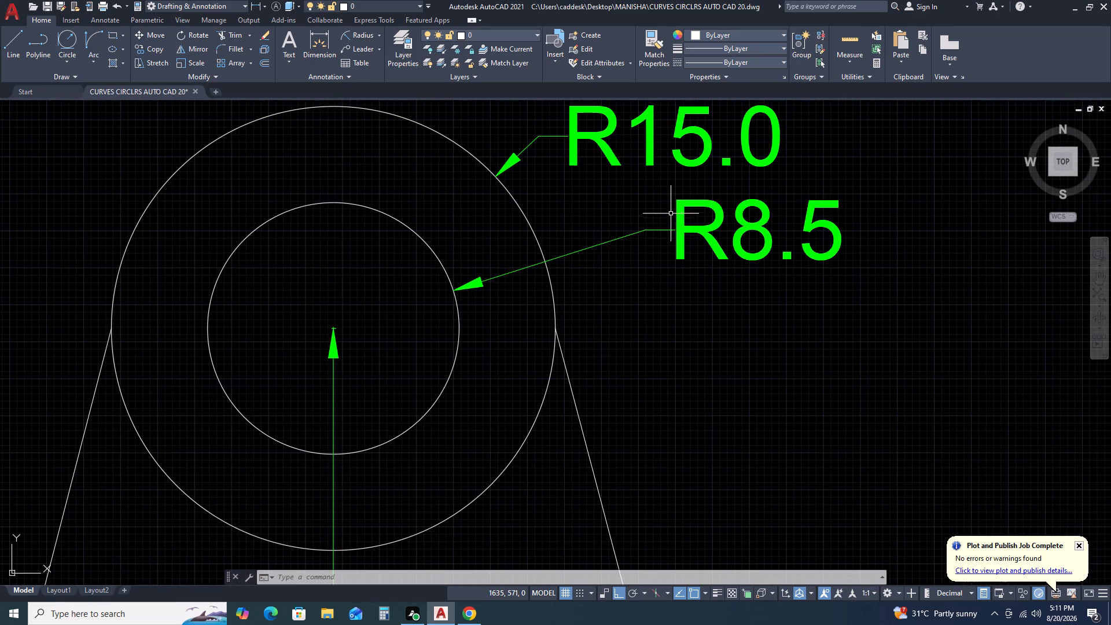
pyautogui.scroll(-4, 678, 259)
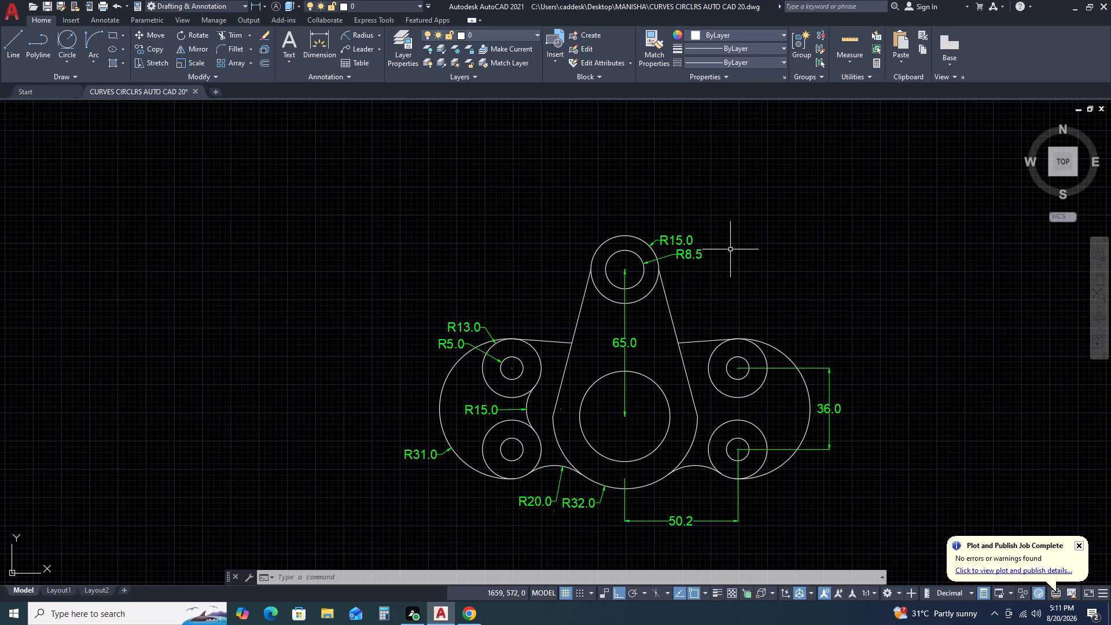
pyautogui.moveTo(620, 465); pyautogui.dragTo(617, 427, button='middle')
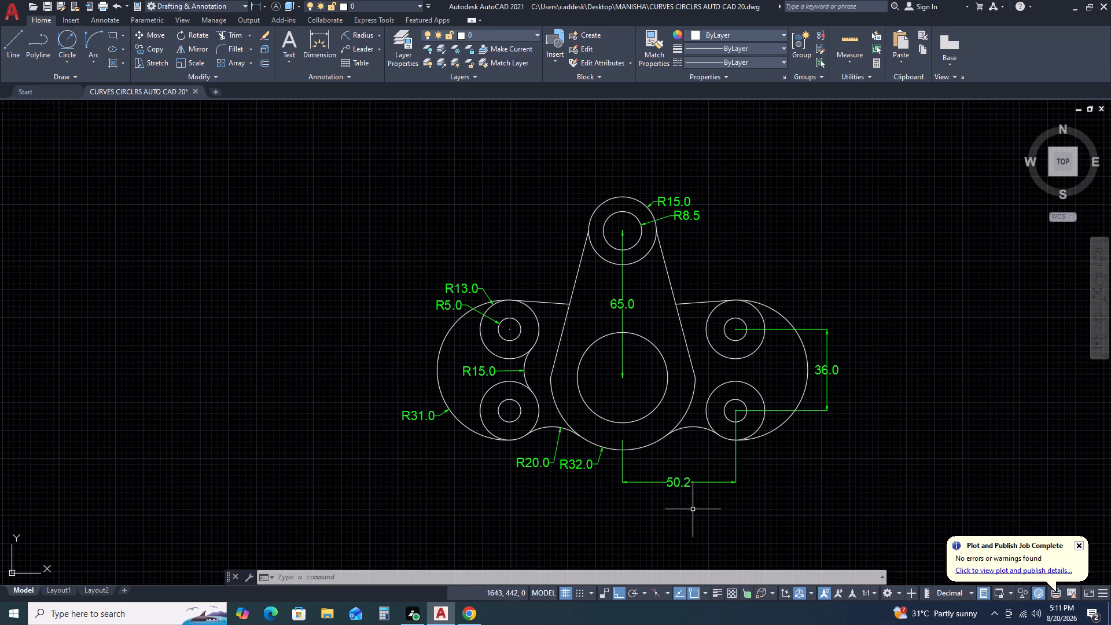
# Delete the 50.2 horizontal dimension below the part.
pyautogui.scroll(2, 721, 481)
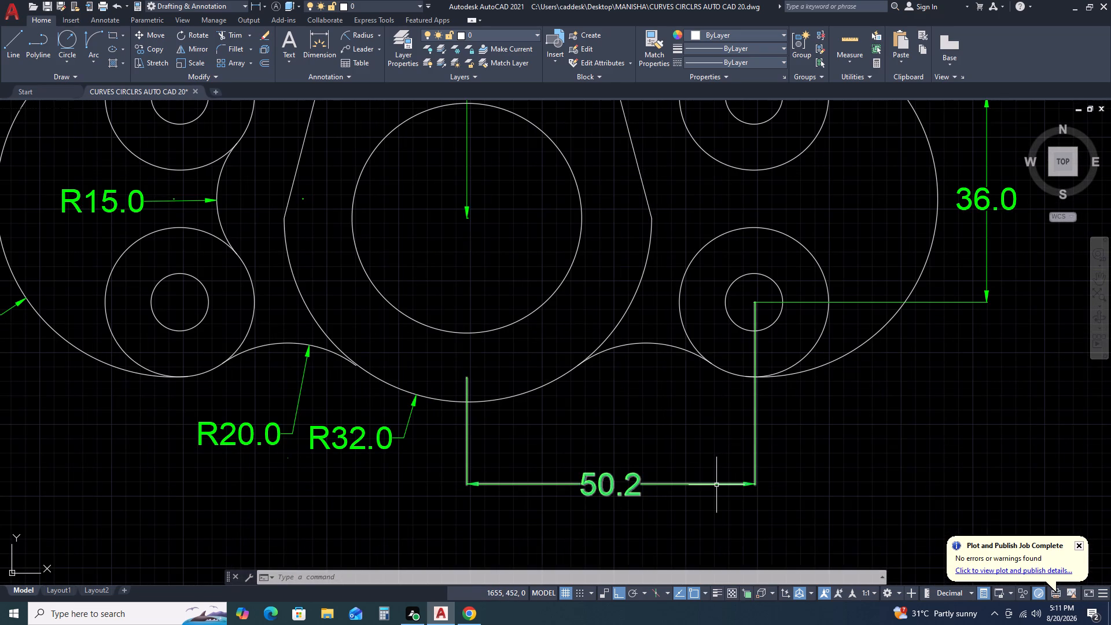
pyautogui.click(716, 485)
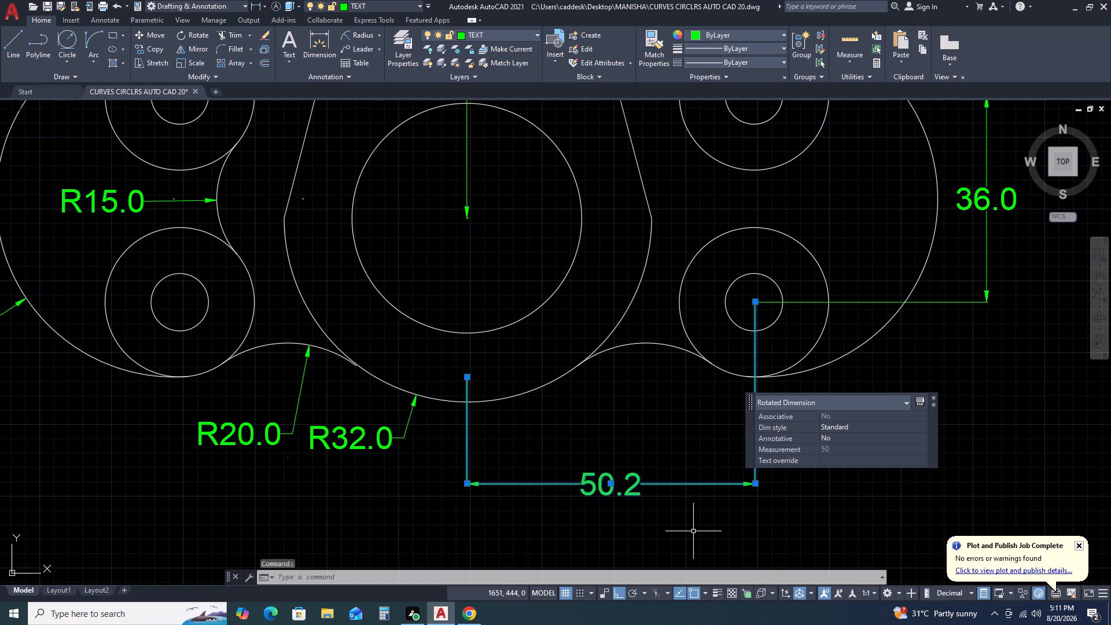
pyautogui.press('Delete')
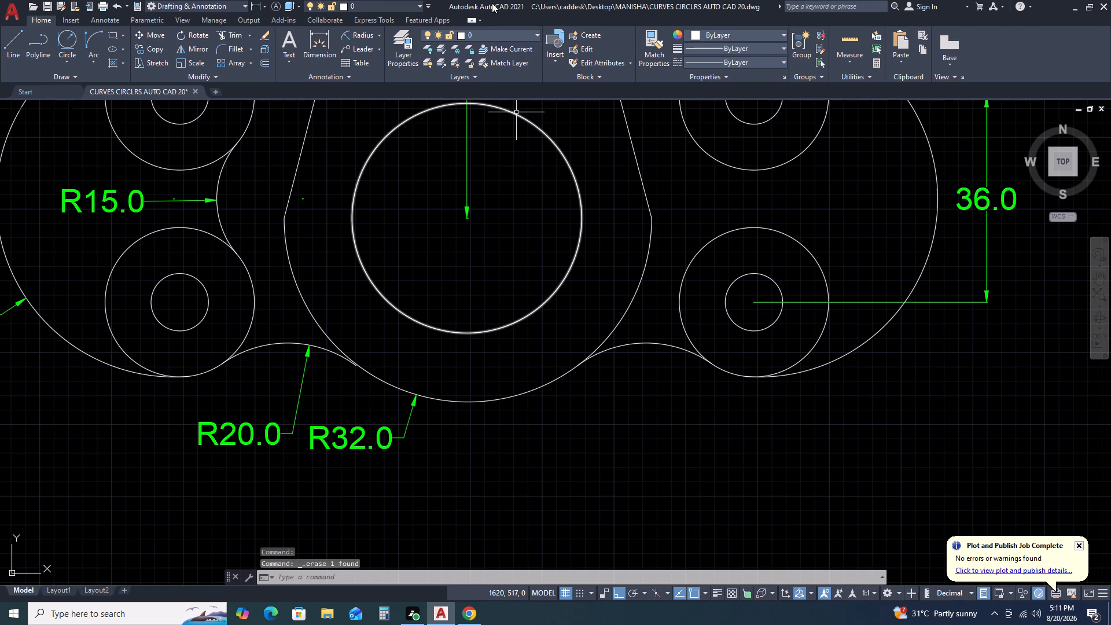
# Add a 50 mm horizontal linear dimension running right from the large central circle's centre, placed just below the part.
pyautogui.click(382, 38)
pyautogui.click(381, 53)
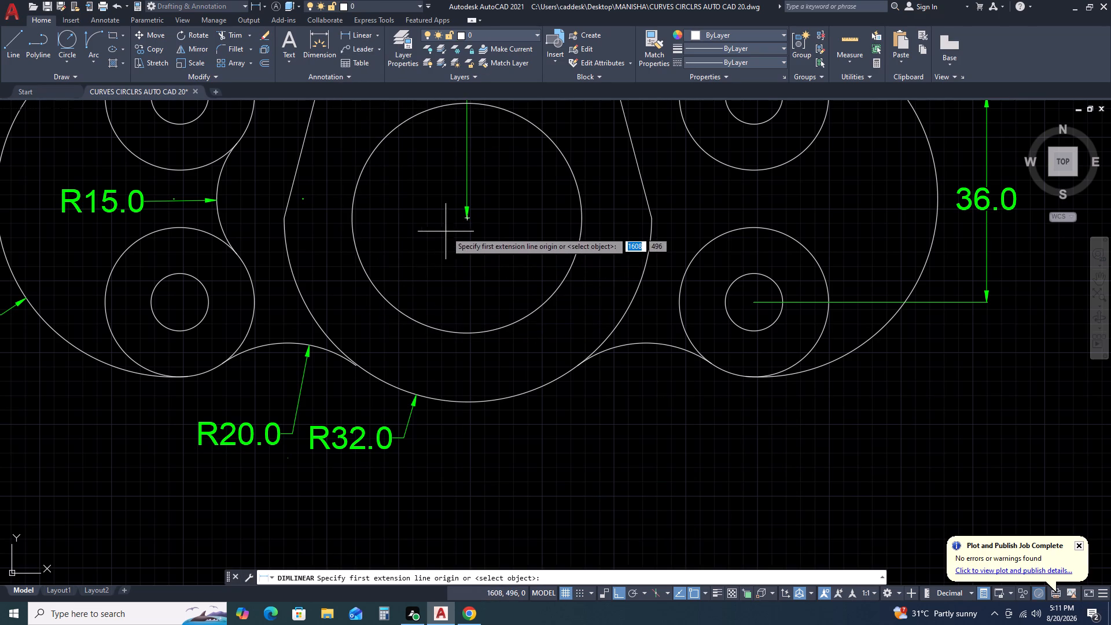
pyautogui.click(465, 218)
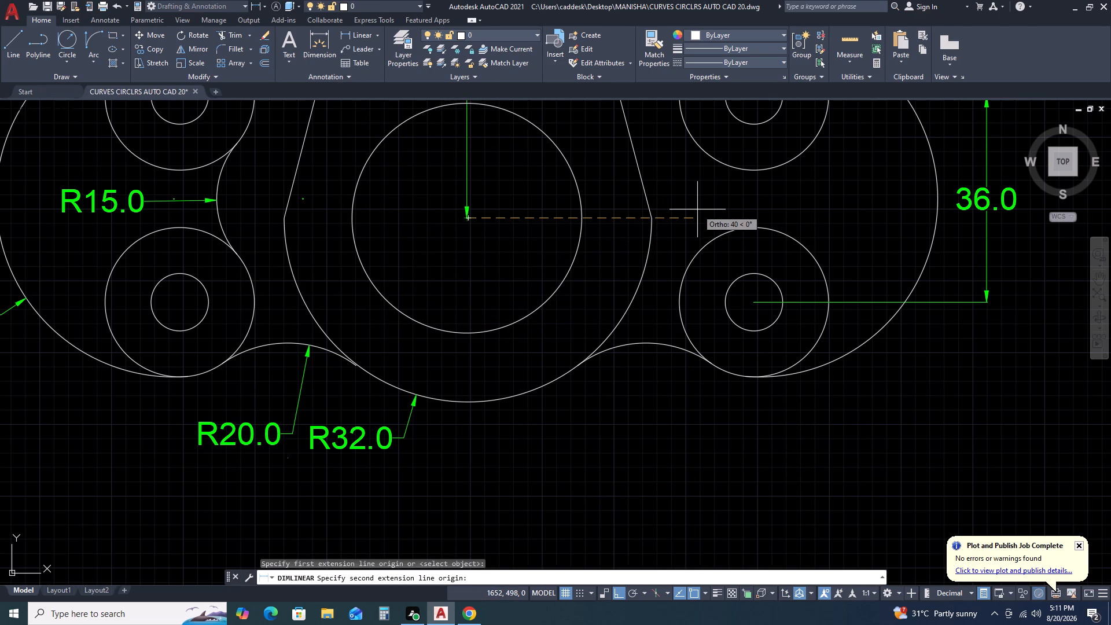
pyautogui.write('50')
pyautogui.press('Return')
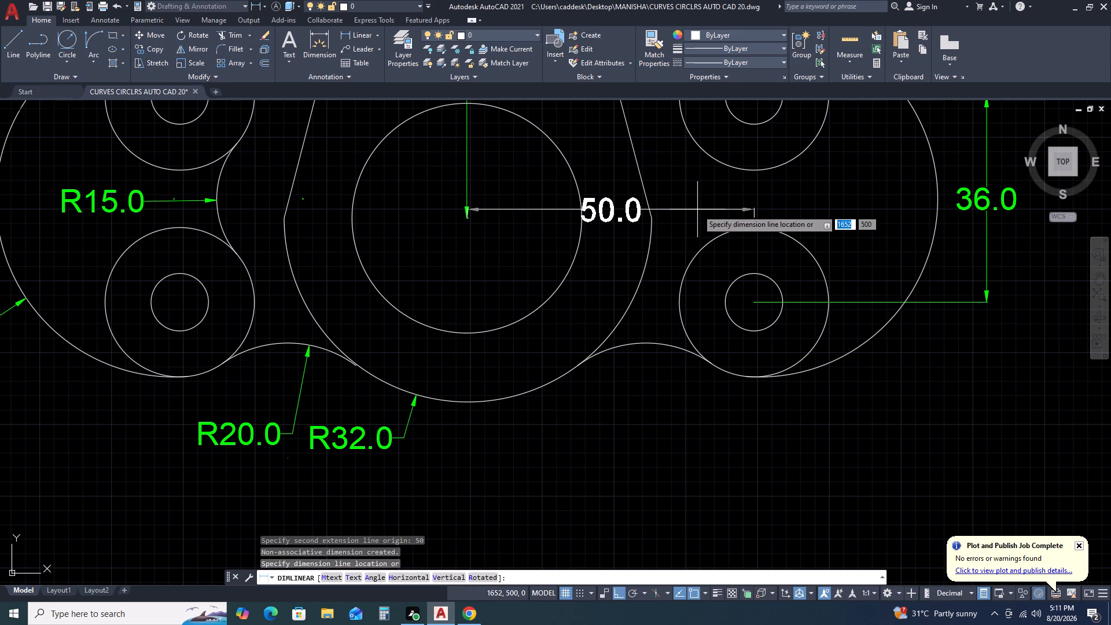
pyautogui.click(682, 411)
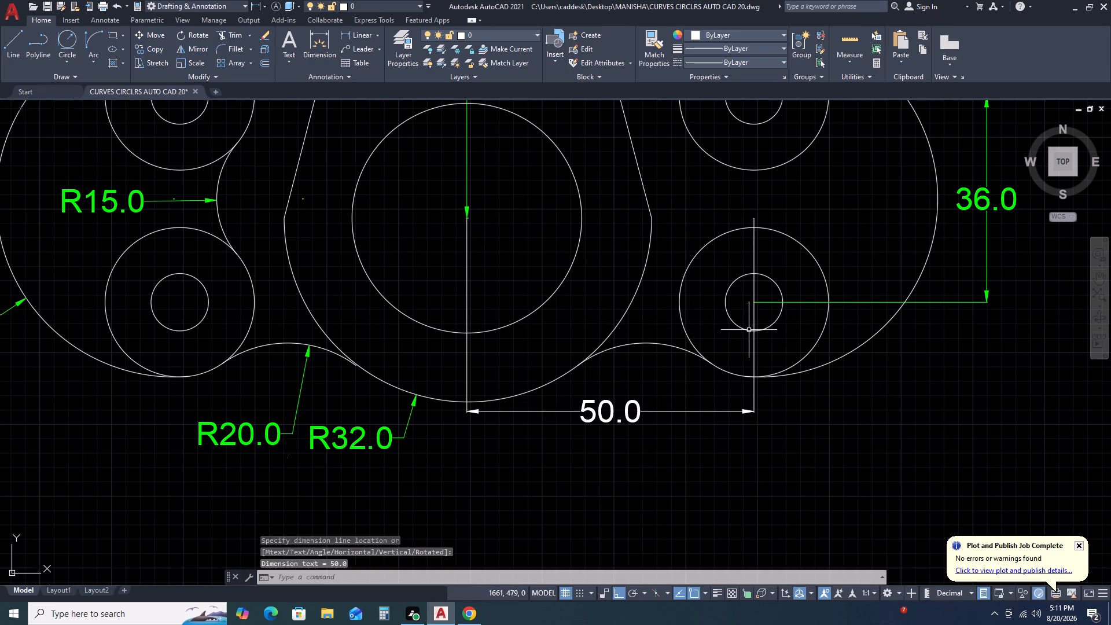
# Stretch the 50.0 dimension's extension origins down to the lower-right circle's centre and to just above the bottom of the R32.0 arc.
pyautogui.scroll(4, 766, 299)
pyautogui.click(752, 331)
pyautogui.click(741, 307)
pyautogui.scroll(3, 660, 327)
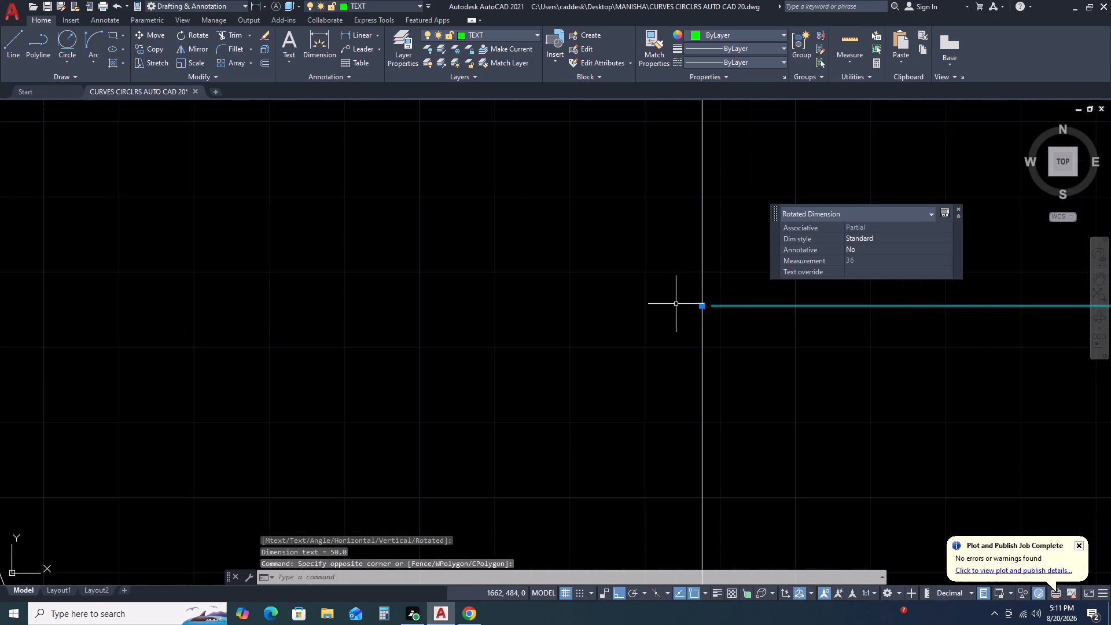
pyautogui.scroll(4, 697, 295)
pyautogui.moveTo(734, 325); pyautogui.dragTo(729, 323)
pyautogui.click(682, 293)
pyautogui.scroll(-5, 690, 334)
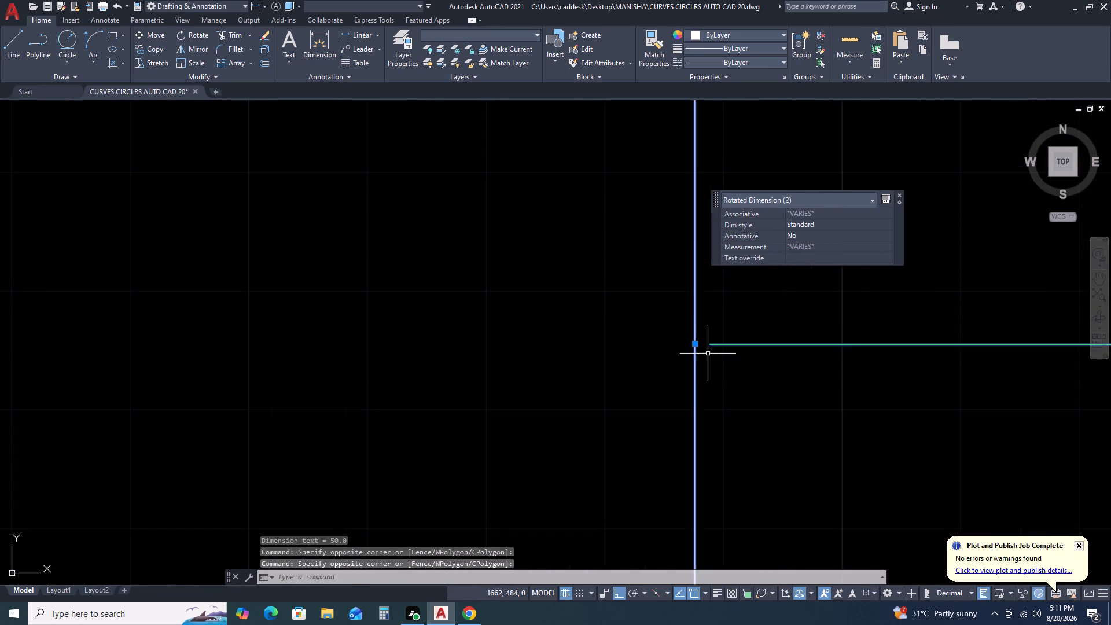
pyautogui.scroll(-6, 708, 354)
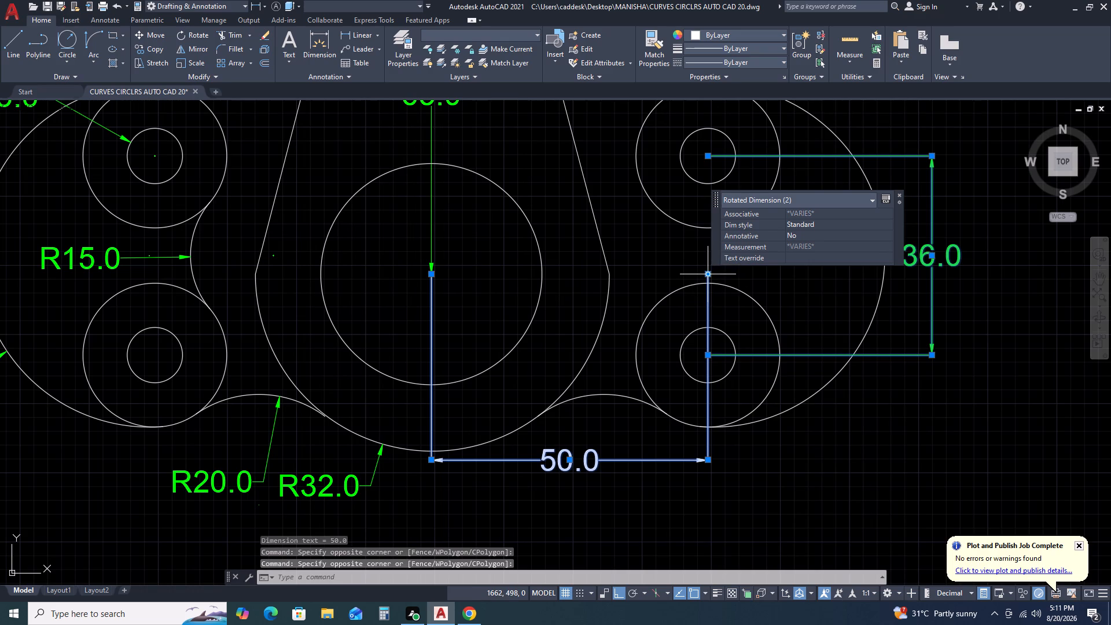
pyautogui.click(705, 275)
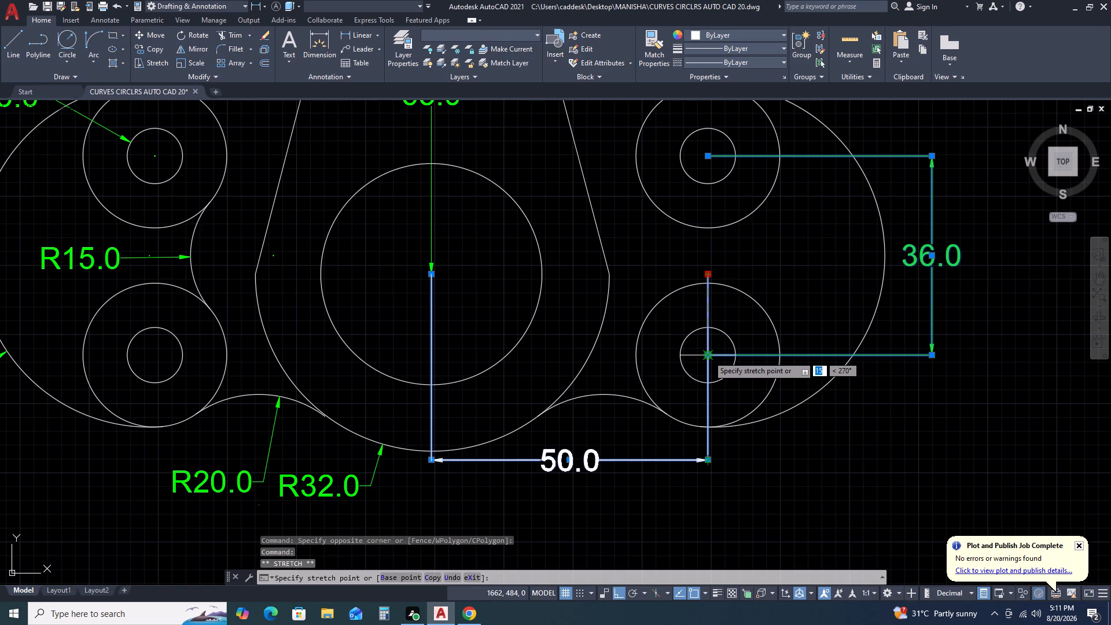
pyautogui.click(708, 356)
pyautogui.click(432, 274)
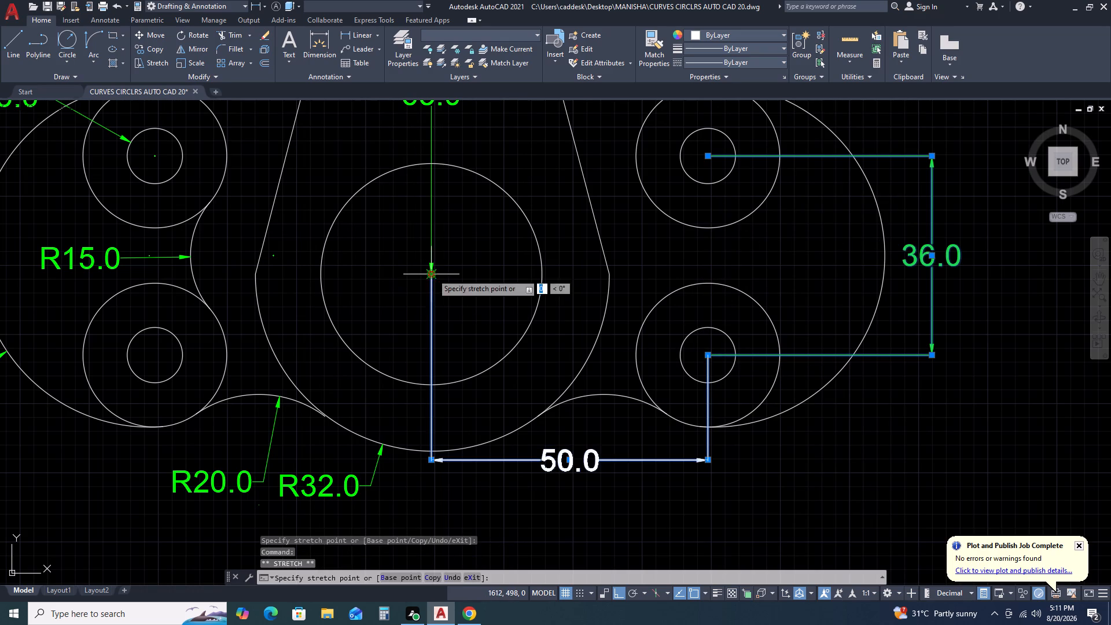
pyautogui.click(432, 408)
pyautogui.scroll(-1, 785, 321)
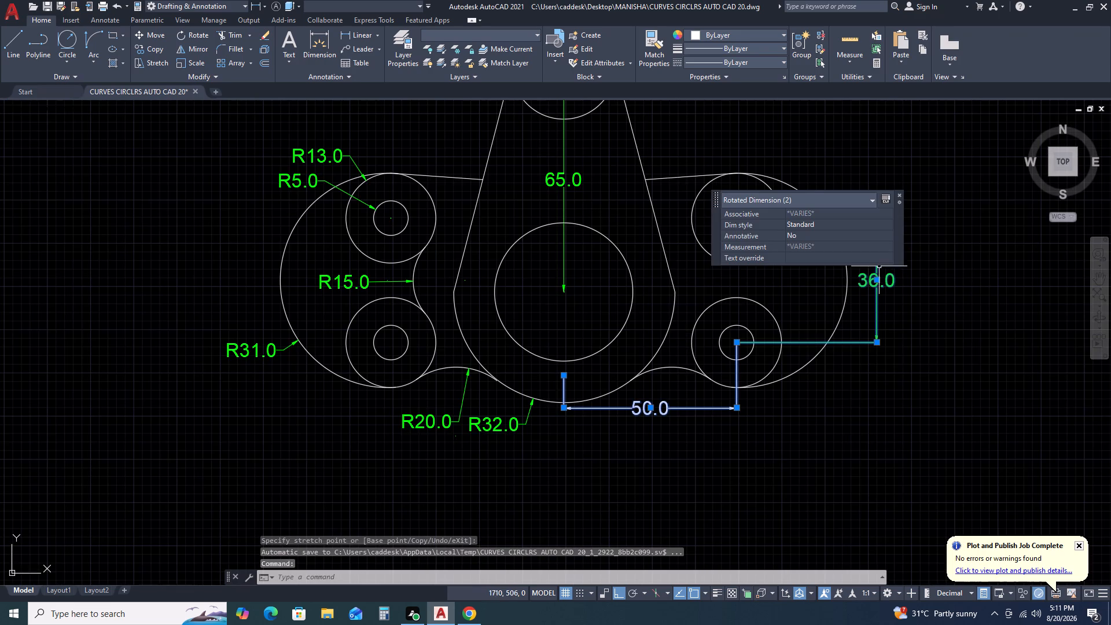
# Examine how the 50.0 and 36.0 dimensions' extension lines meet at the lower-right circle's centre.
pyautogui.scroll(3, 719, 344)
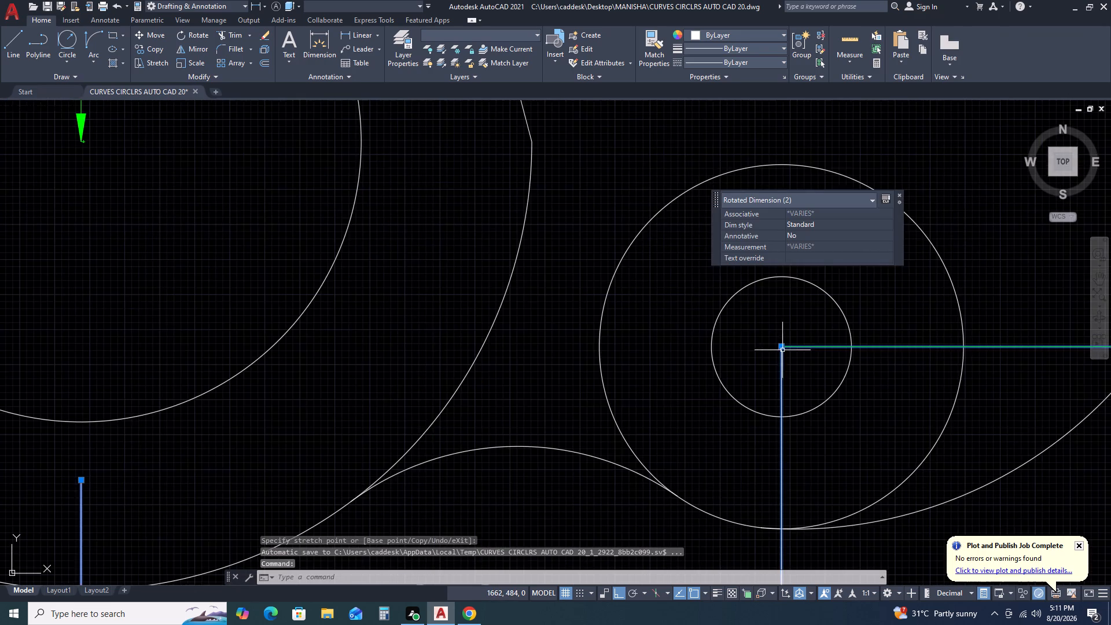
pyautogui.scroll(7, 783, 351)
pyautogui.scroll(3, 714, 335)
pyautogui.scroll(-8, 717, 322)
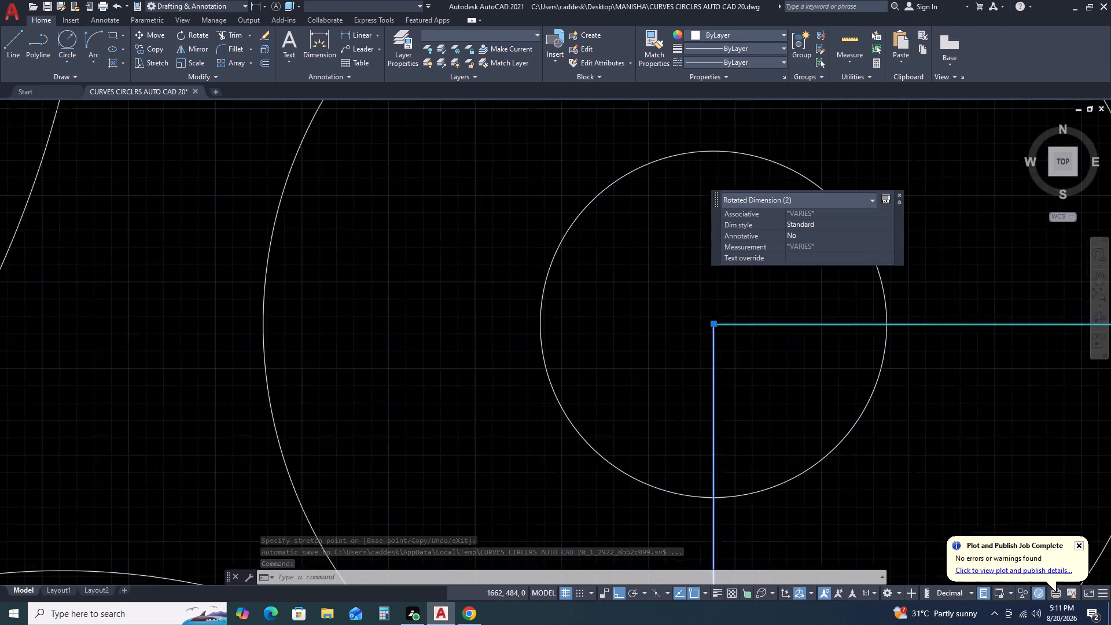
pyautogui.scroll(-9, 700, 326)
pyautogui.scroll(3, 715, 310)
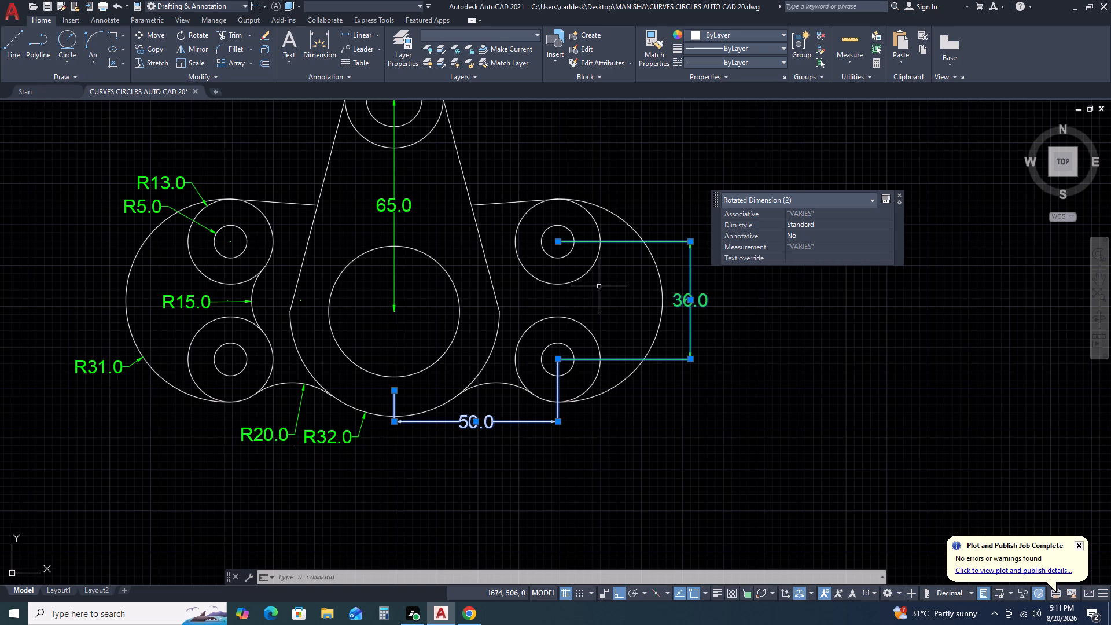
pyautogui.press('Escape')
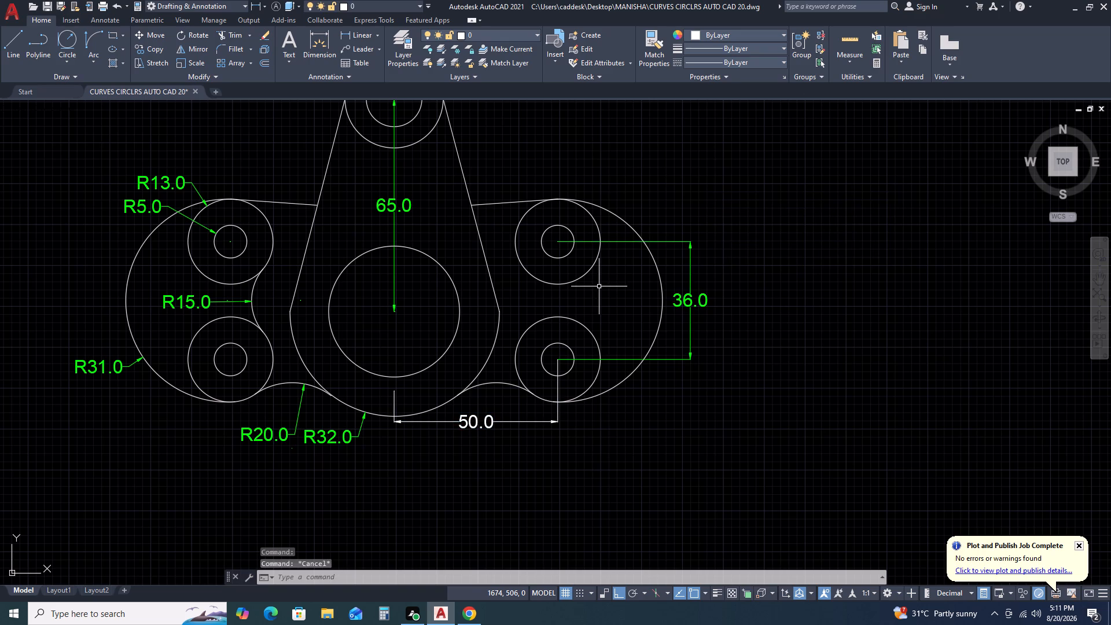
# Move the 50.0 dimension to the TEXT layer.
pyautogui.click(491, 410)
pyautogui.doubleClick(451, 448)
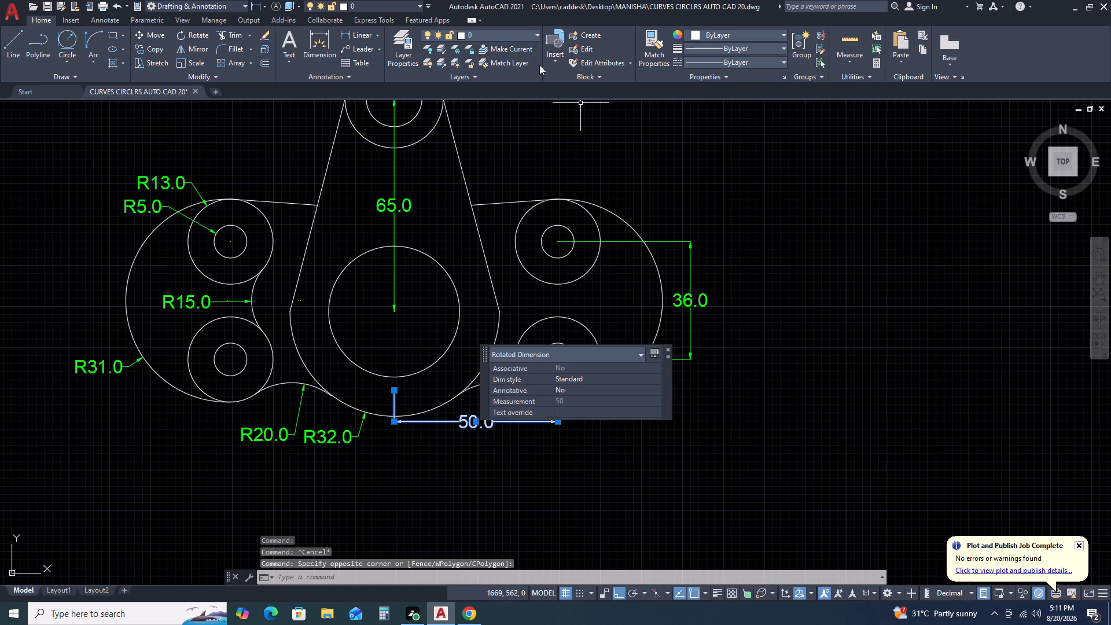
pyautogui.click(505, 36)
pyautogui.click(494, 78)
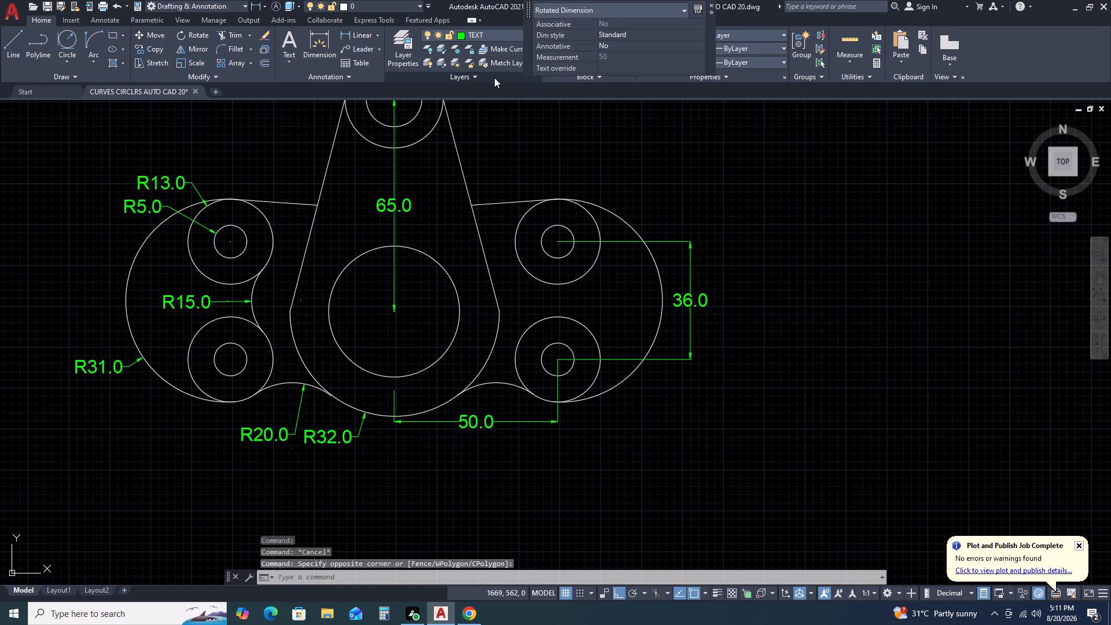
pyautogui.press('Escape')
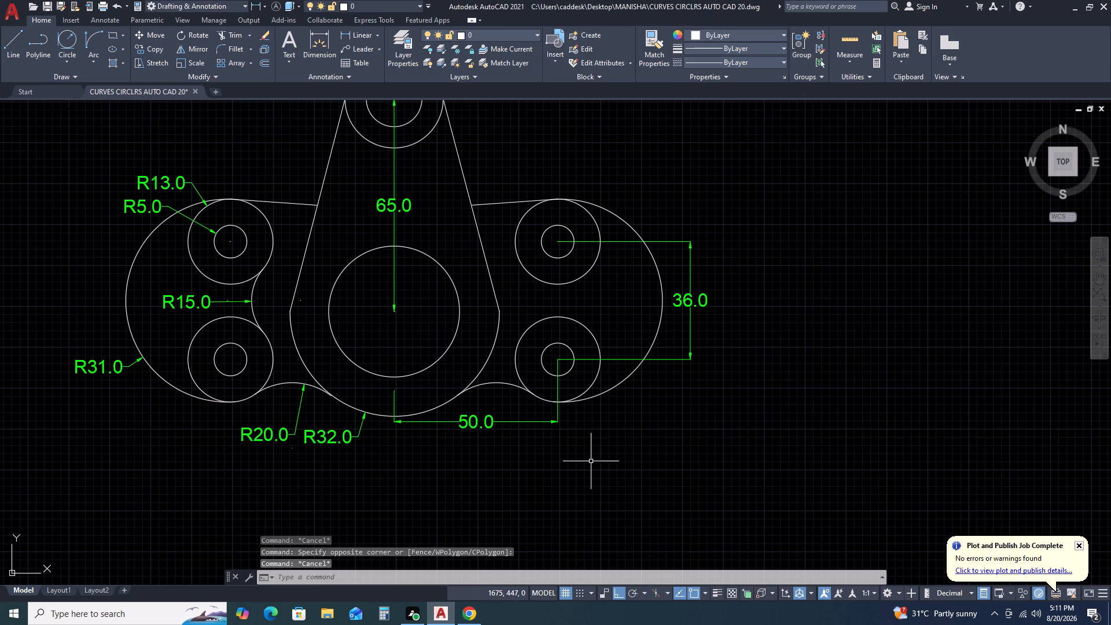
pyautogui.scroll(-1, 709, 301)
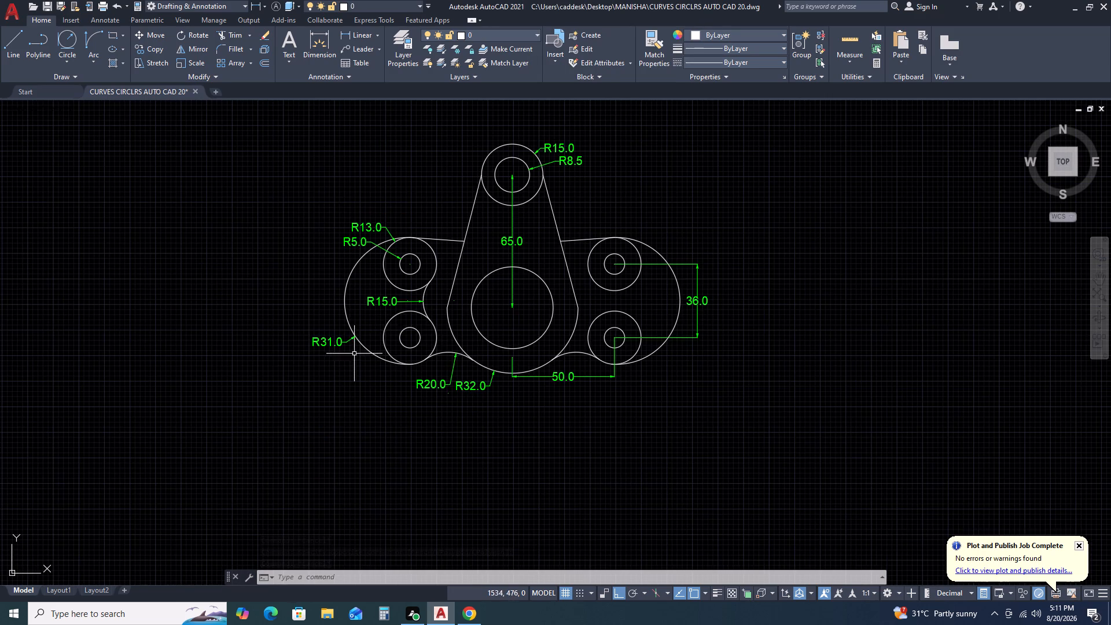
# Draw a circle of radius 8.5 mm in the empty space to the right of the dimensioned part.
pyautogui.moveTo(549, 206); pyautogui.dragTo(555, 207, button='middle')
pyautogui.moveTo(586, 210); pyautogui.dragTo(605, 213, button='middle')
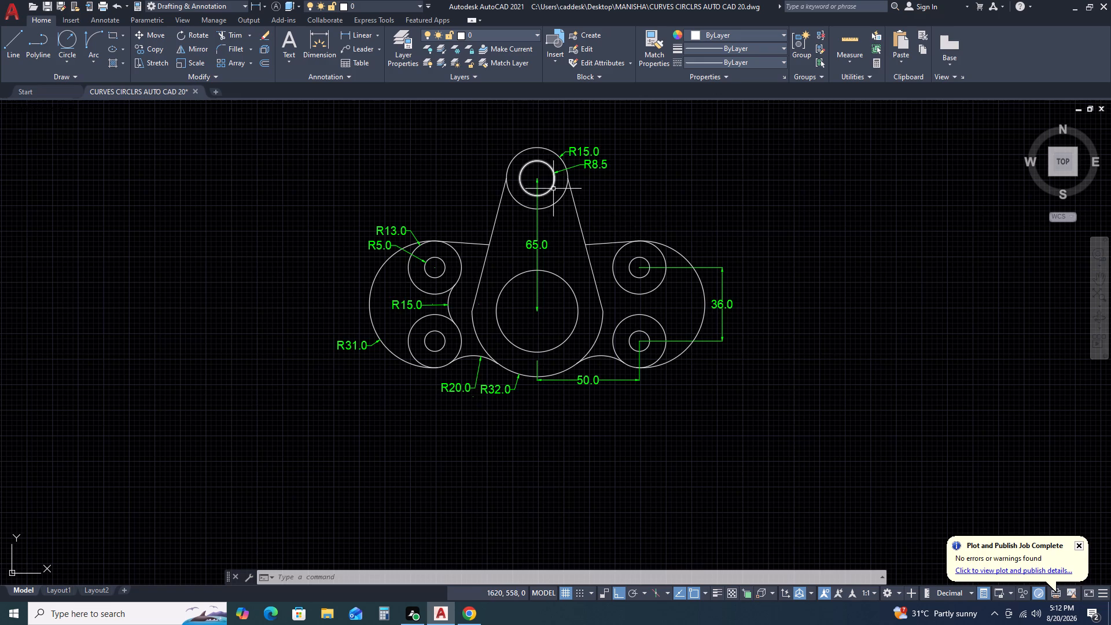
pyautogui.scroll(-2, 565, 226)
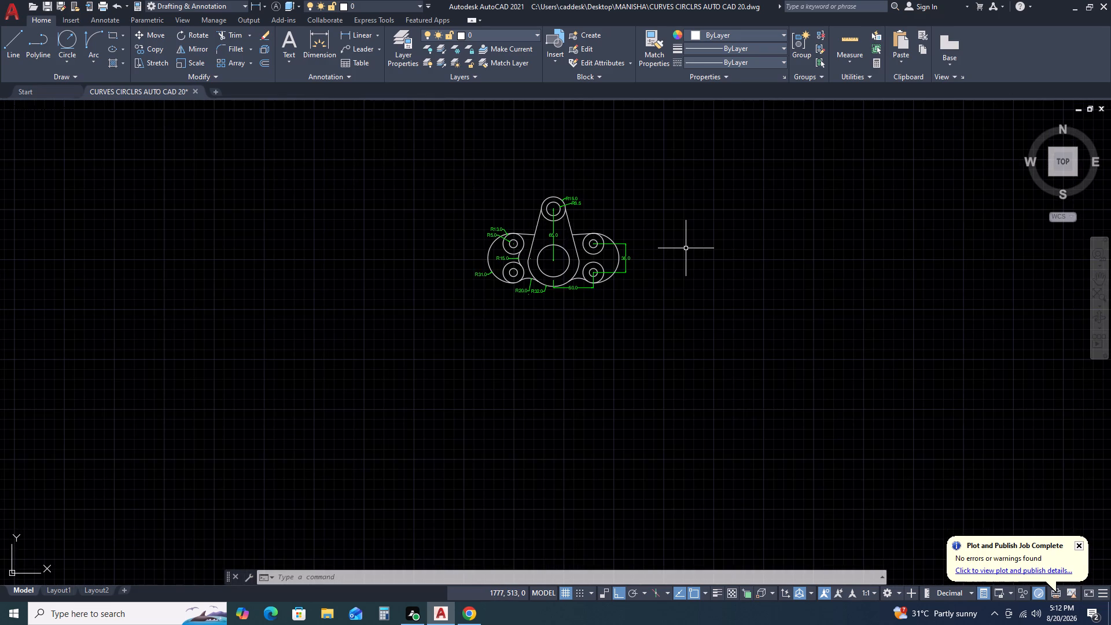
pyautogui.write('C')
pyautogui.press('space')
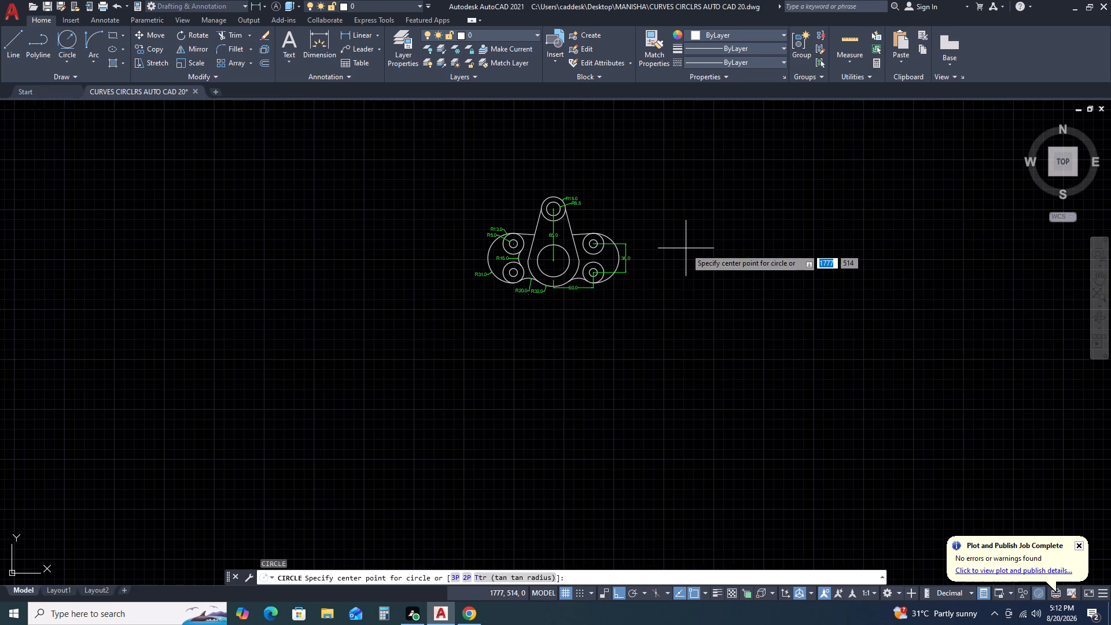
pyautogui.scroll(-1, 742, 178)
pyautogui.click(737, 222)
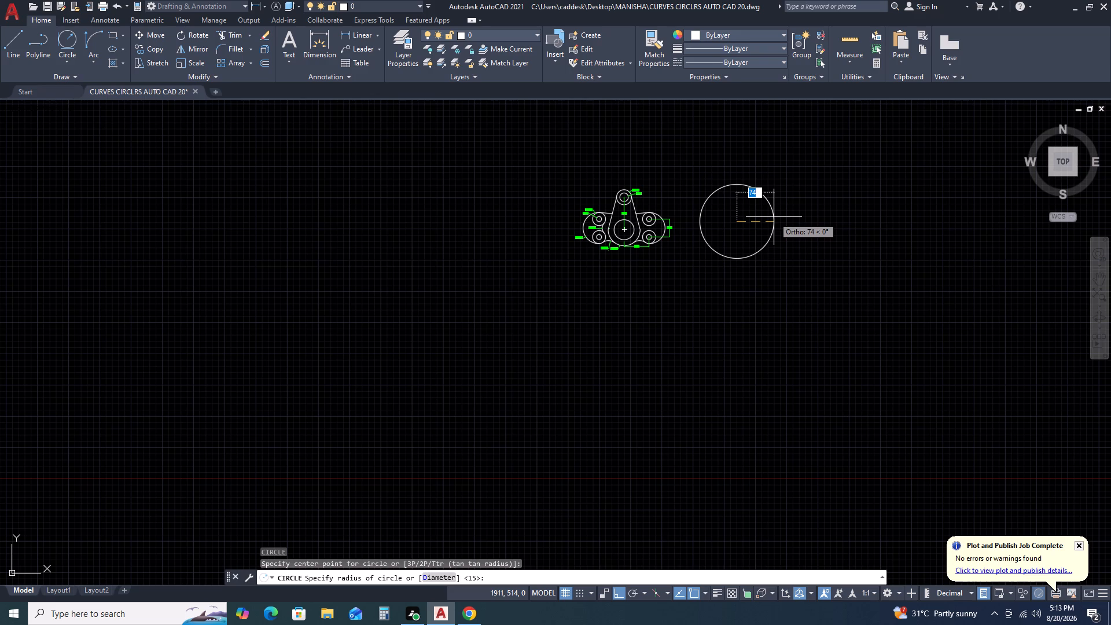
pyautogui.press('8')
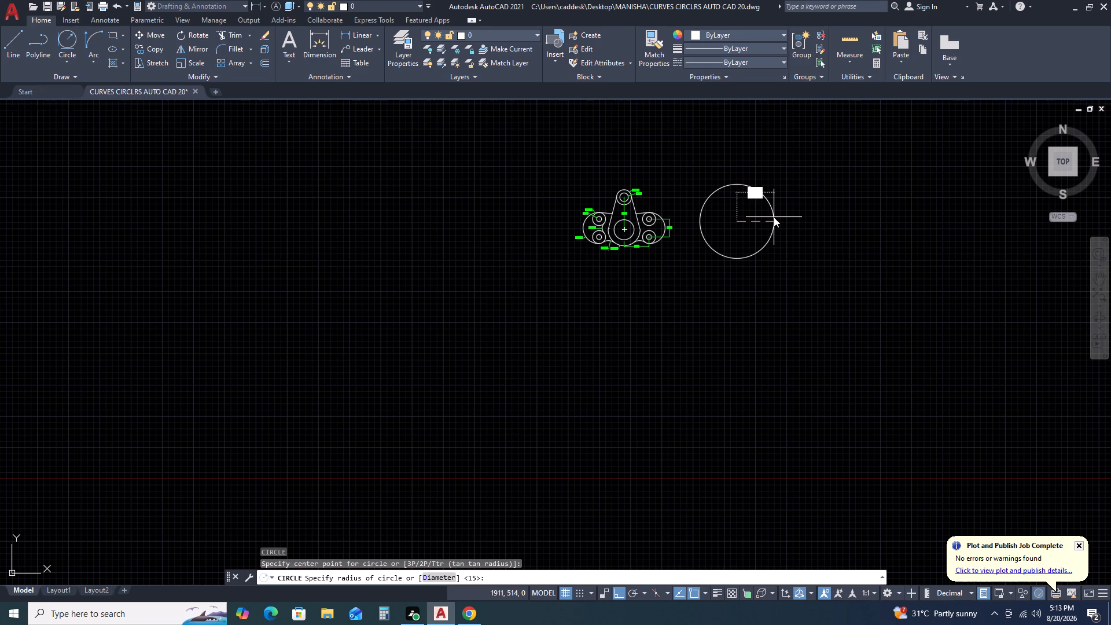
pyautogui.press('.')
pyautogui.press('5')
pyautogui.press('space')
# Draw a concentric circle of radius 15 mm around the new 8.5 mm radius circle.
pyautogui.press('space')
pyautogui.scroll(4, 738, 219)
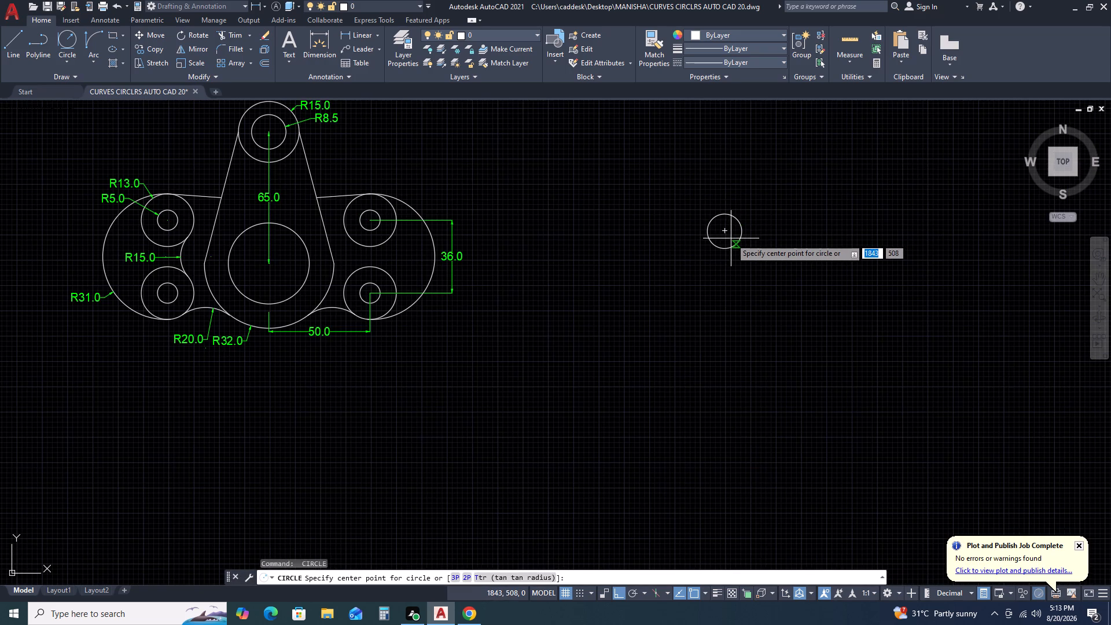
pyautogui.click(723, 232)
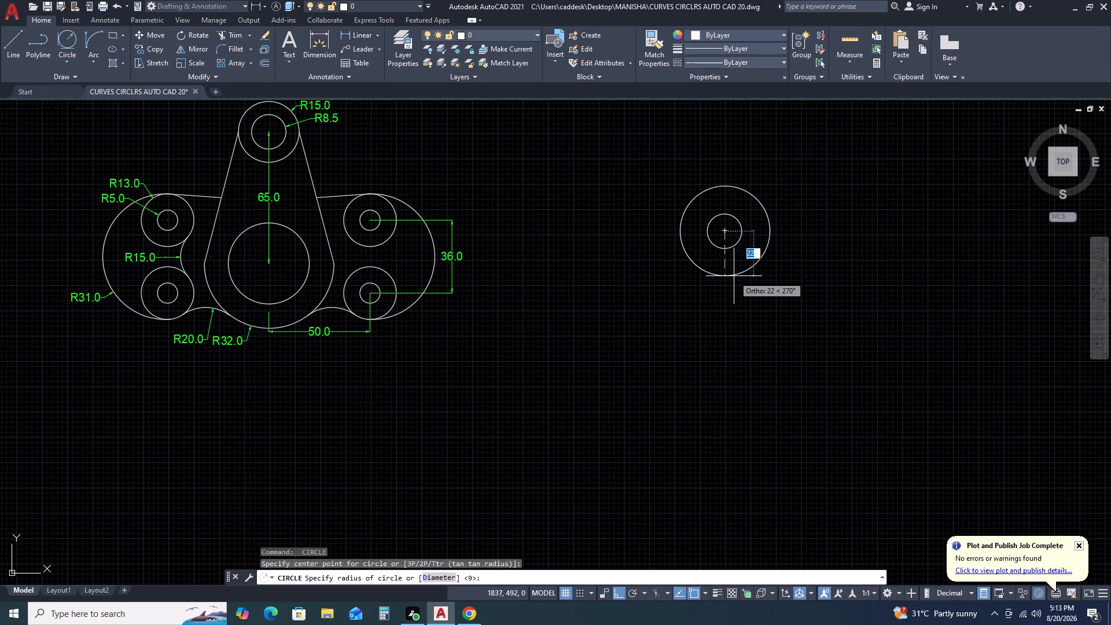
pyautogui.press('1')
pyautogui.press('5')
pyautogui.press('space')
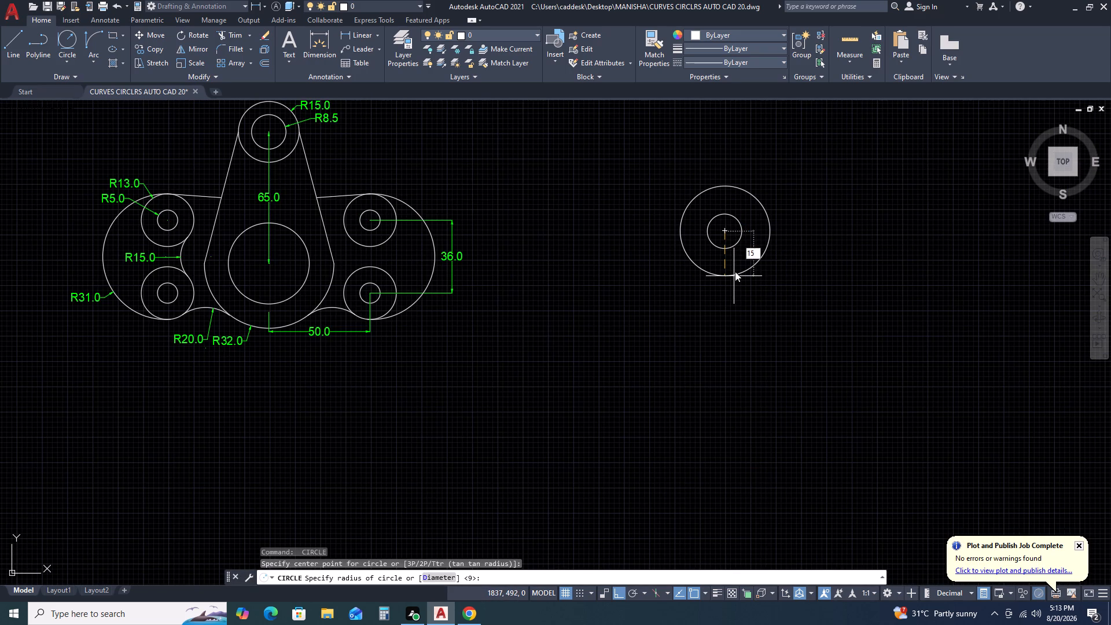
# Move the two new concentric circles horizontally left, closer to the dimensioned part.
pyautogui.scroll(-3, 710, 263)
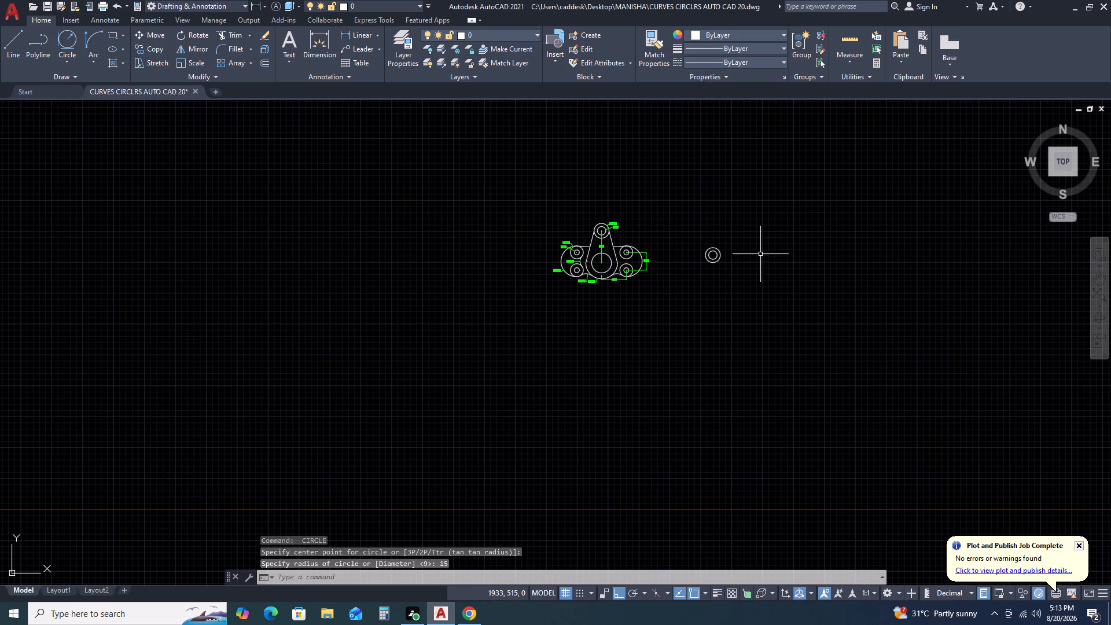
pyautogui.moveTo(757, 248); pyautogui.dragTo(705, 198, button='middle')
pyautogui.scroll(2, 636, 211)
pyautogui.click(716, 166)
pyautogui.click(697, 219)
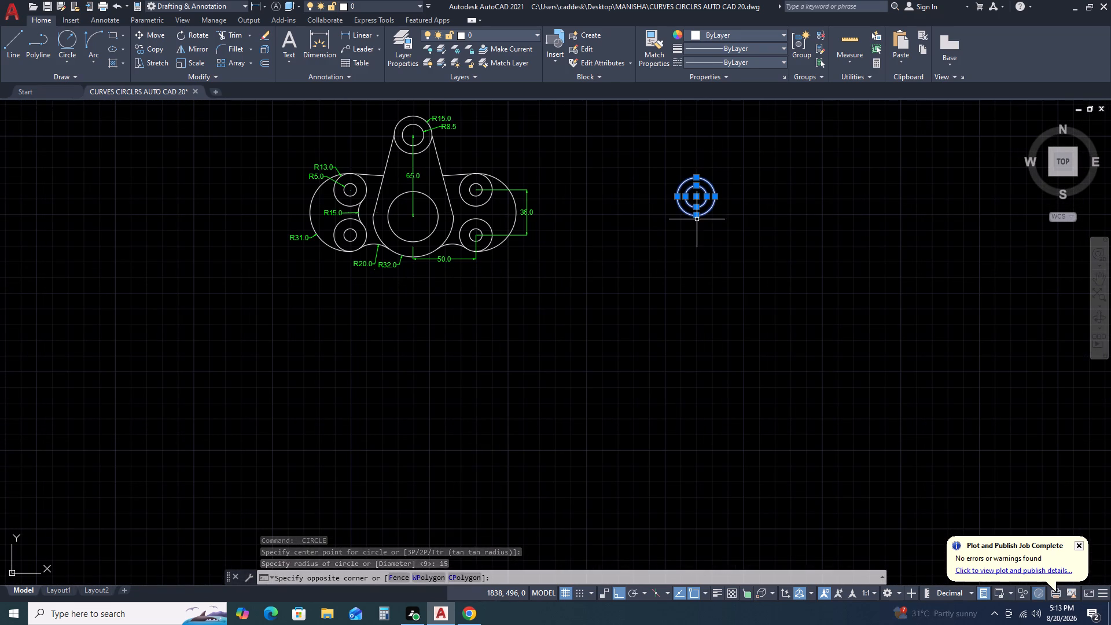
pyautogui.write('M')
pyautogui.press('space')
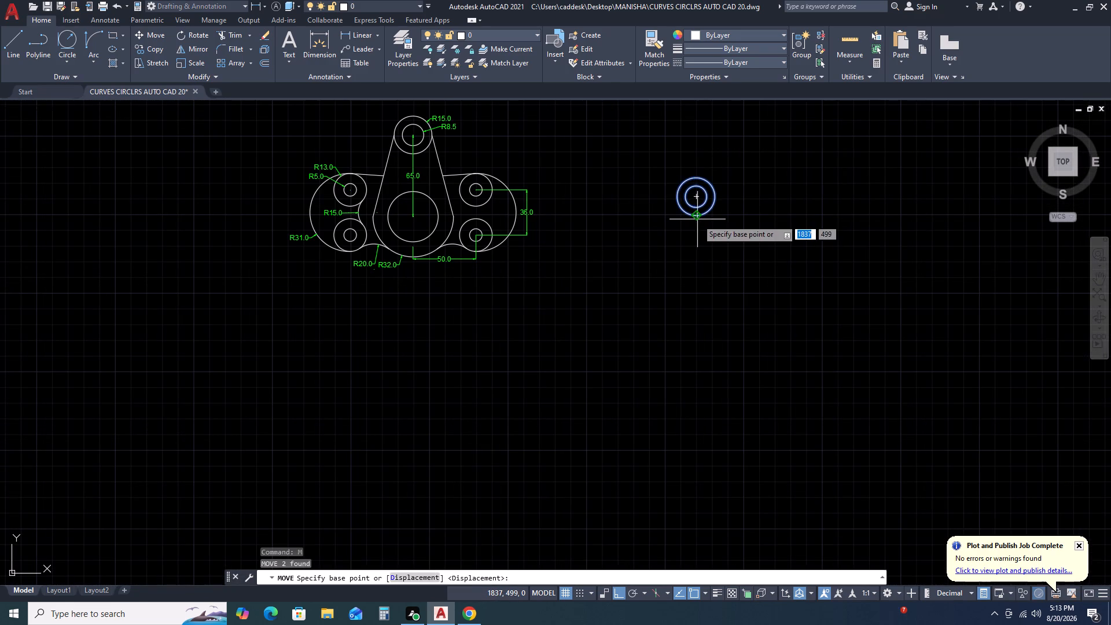
pyautogui.click(697, 219)
pyautogui.click(613, 207)
pyautogui.scroll(1, 592, 233)
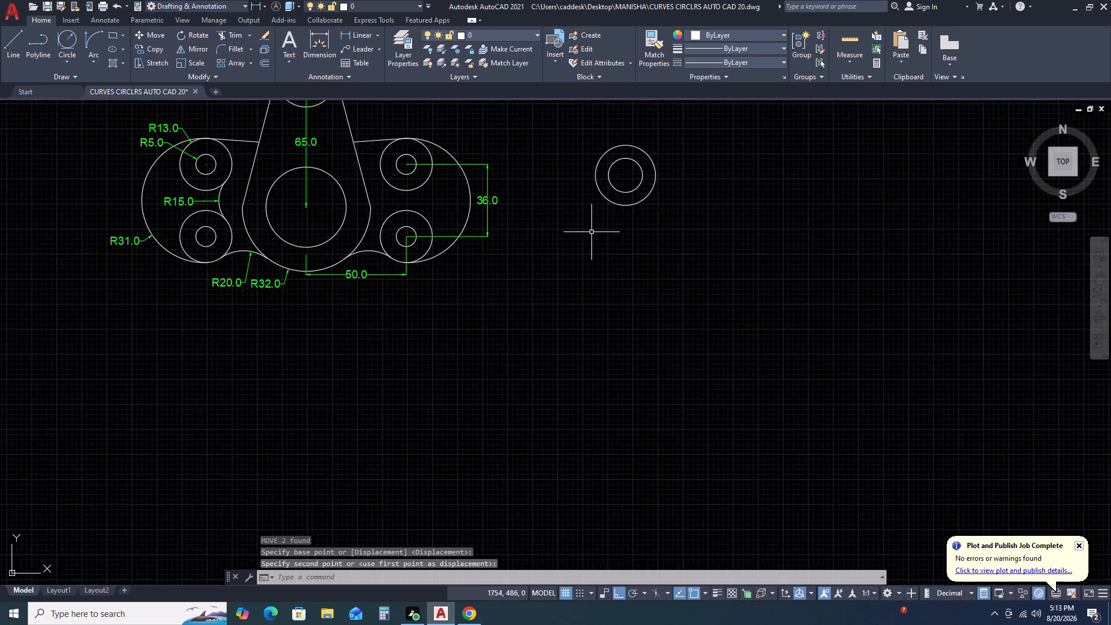
# Add a 65 mm vertical linear dimension straight down from the new concentric circles' centre, with its dimension line through that centre.
pyautogui.scroll(1, 591, 232)
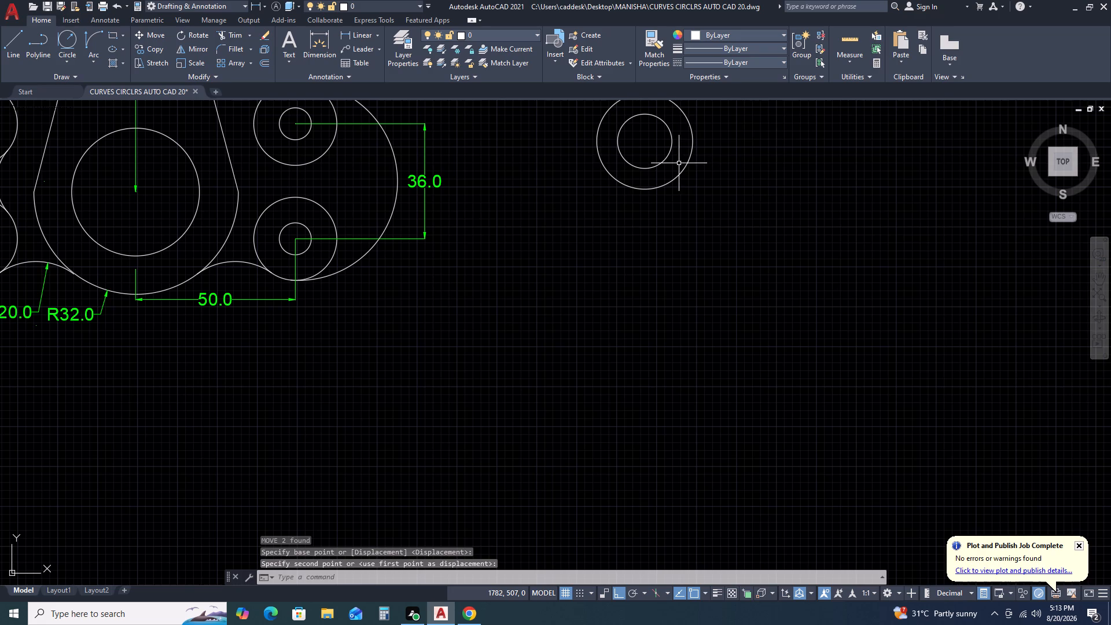
pyautogui.write('DLI')
pyautogui.press('space')
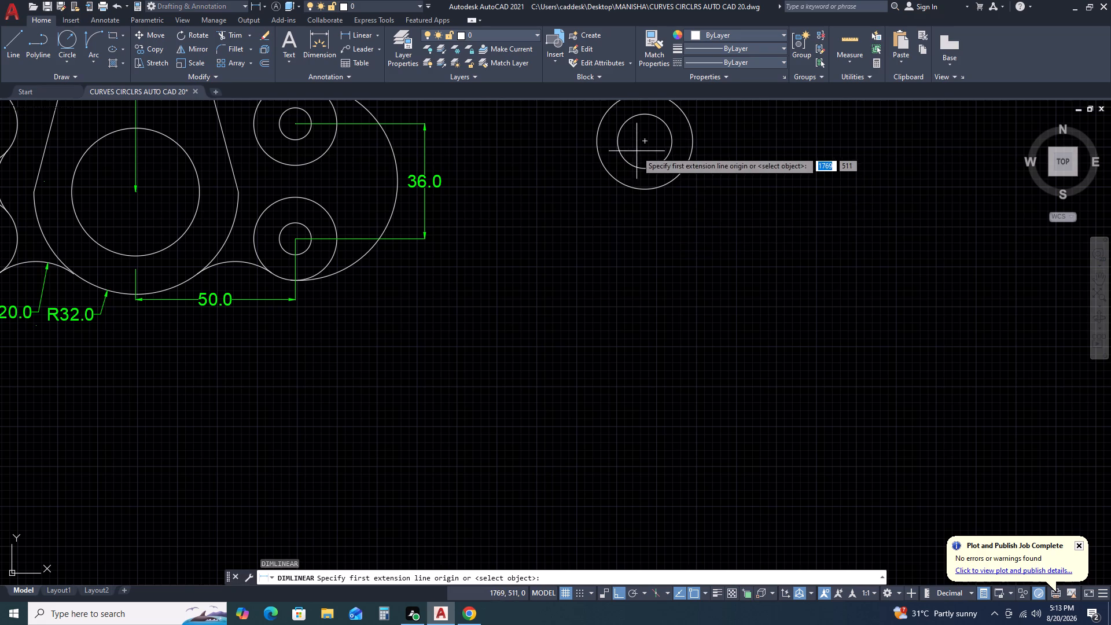
pyautogui.click(645, 141)
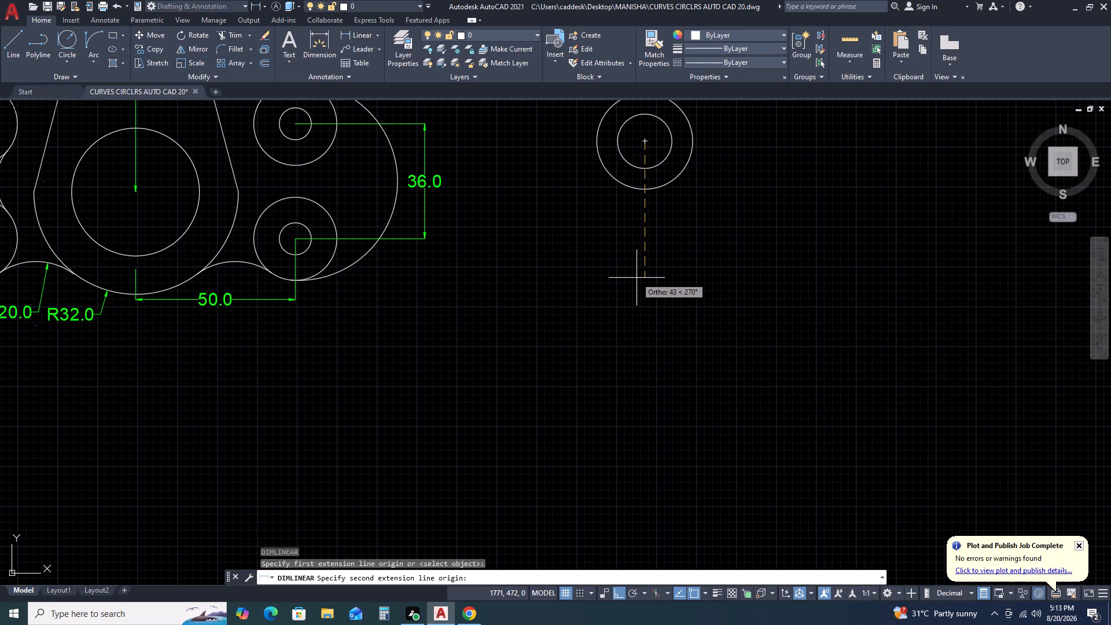
pyautogui.write('65')
pyautogui.press('space')
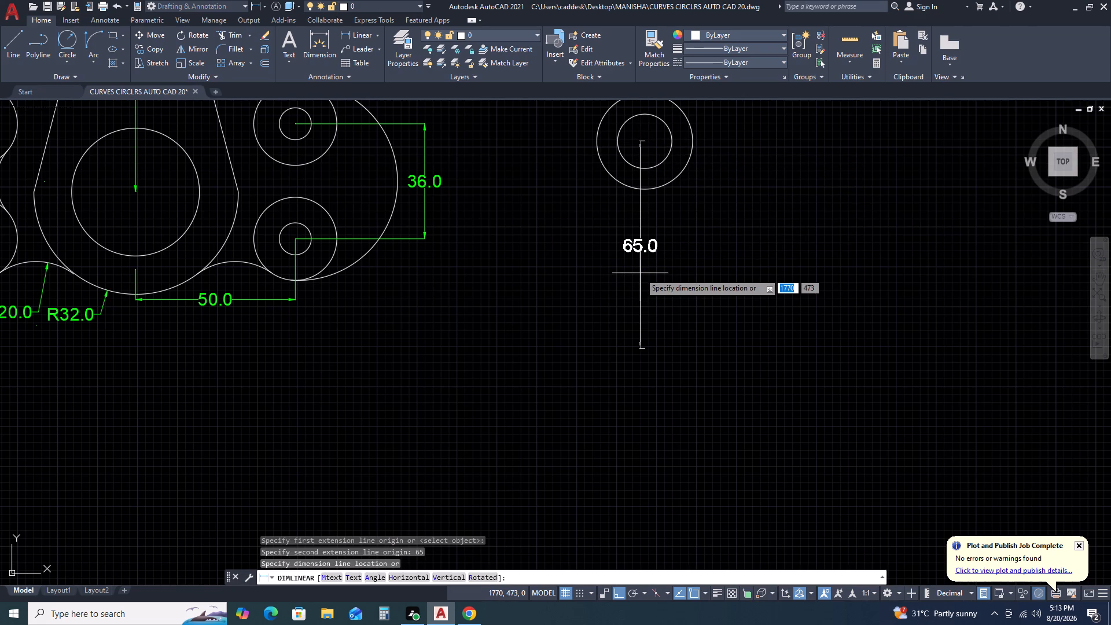
pyautogui.click(644, 349)
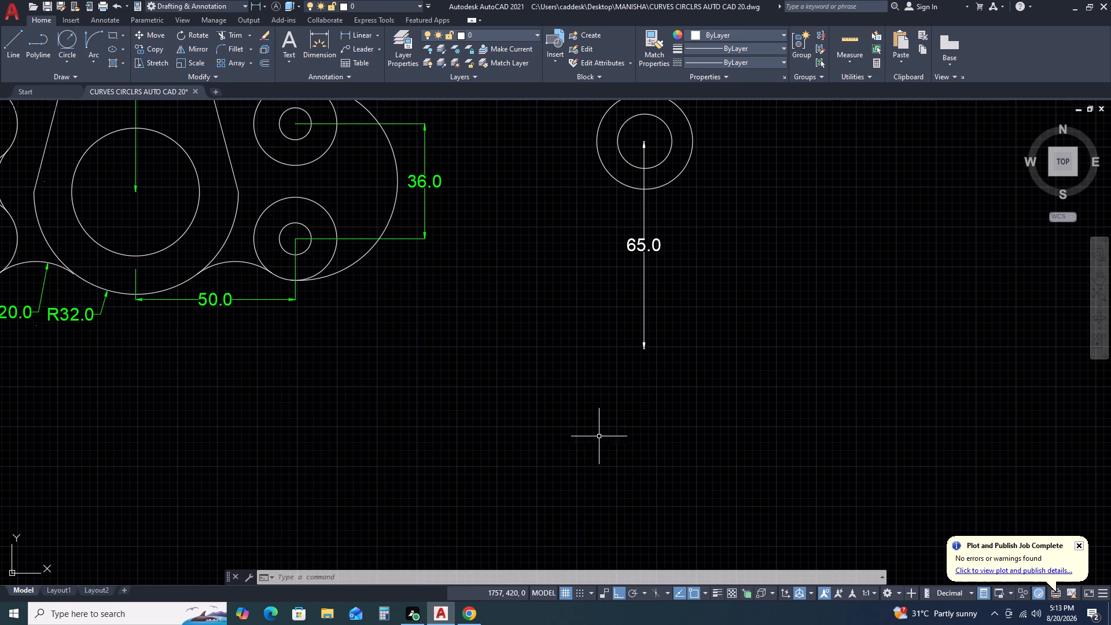
# Draw a circle of radius 20 mm centred on the lower end of the new 65.0 dimension.
pyautogui.press('c')
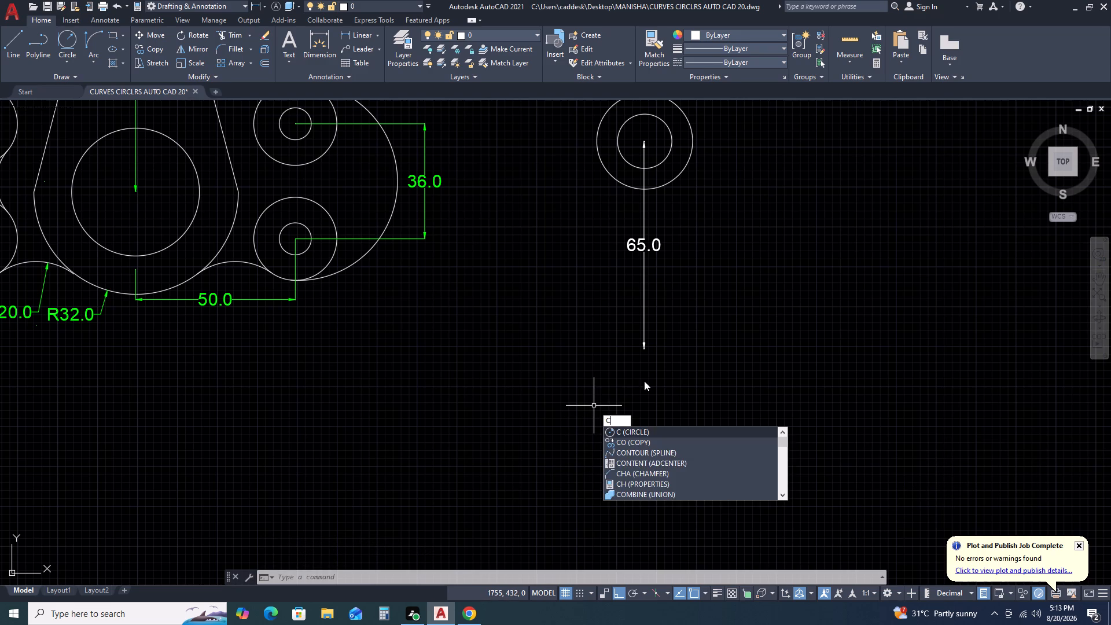
pyautogui.press('space')
pyautogui.scroll(6, 643, 344)
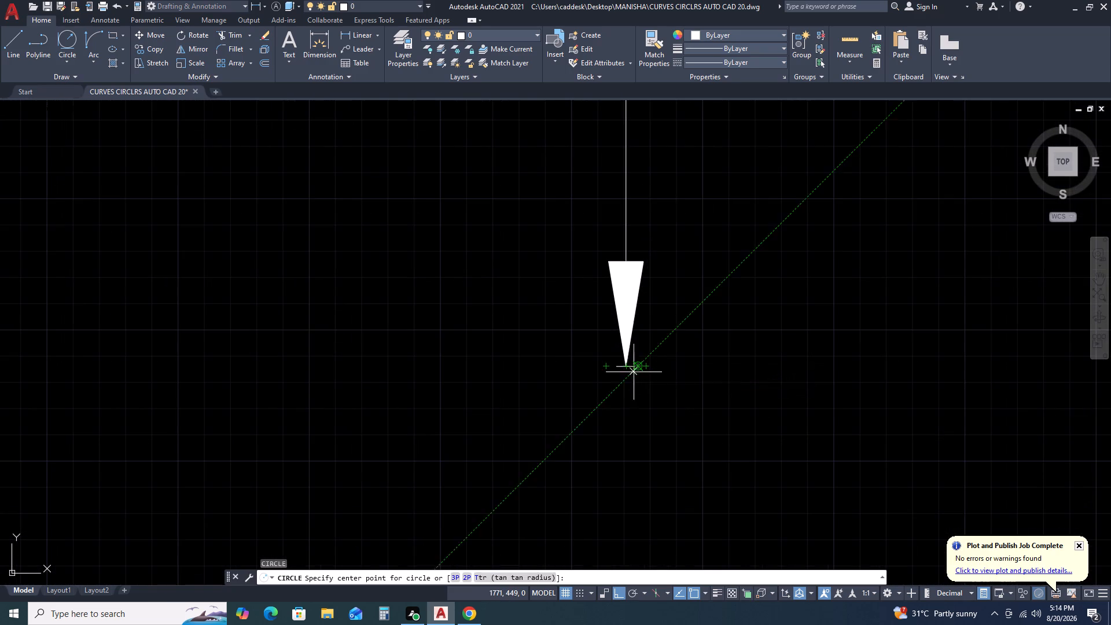
pyautogui.scroll(4, 623, 367)
pyautogui.click(641, 365)
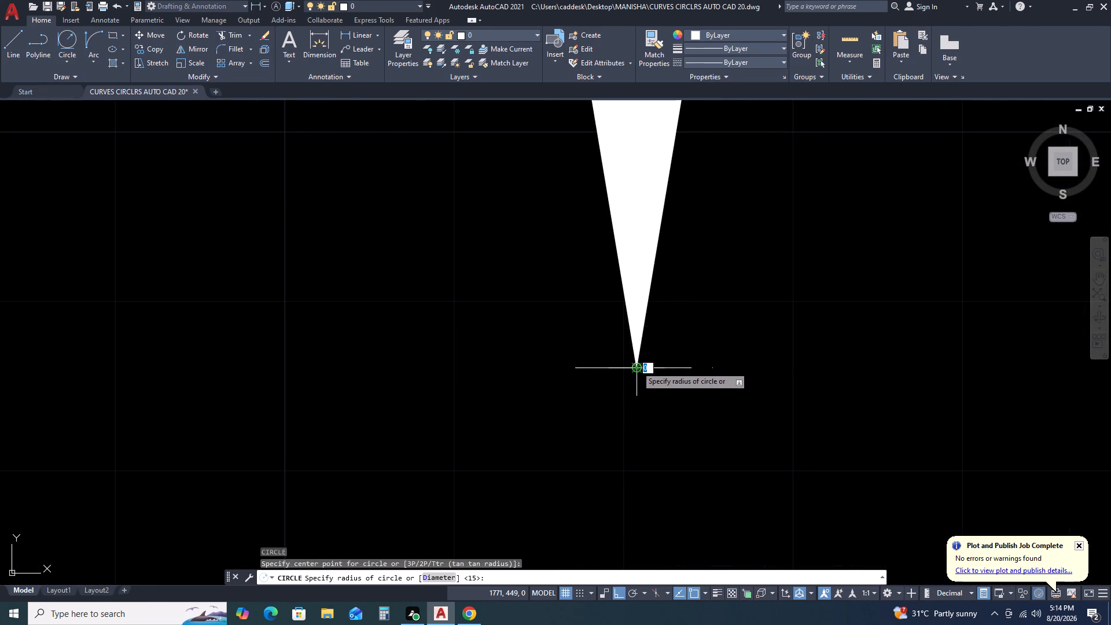
pyautogui.scroll(-2, 637, 369)
pyautogui.scroll(-4, 676, 435)
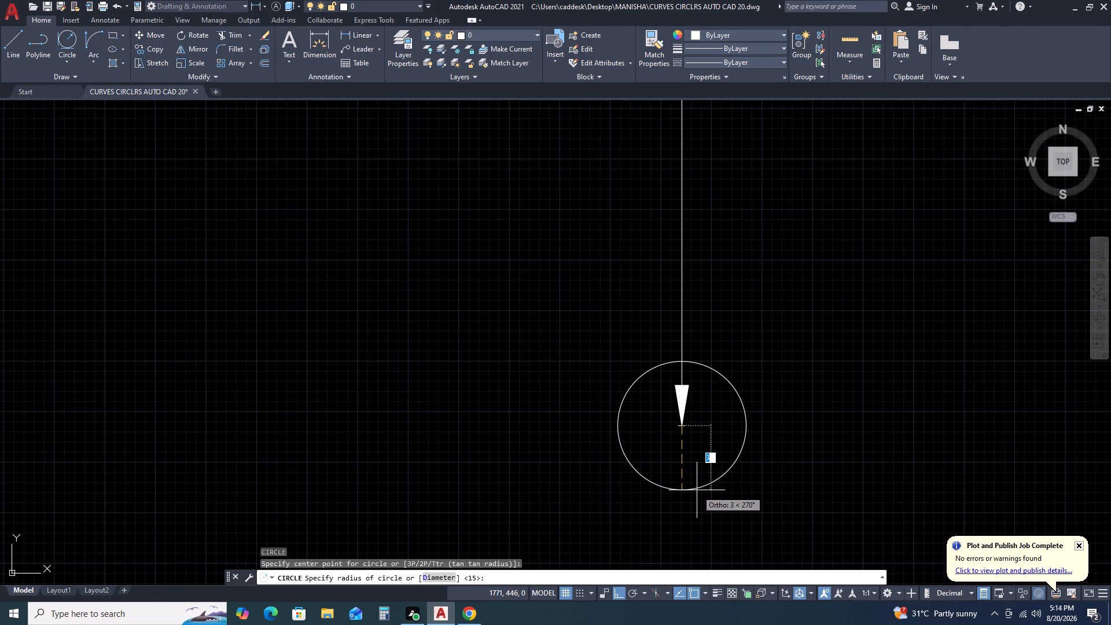
pyautogui.press('2')
pyautogui.press('0')
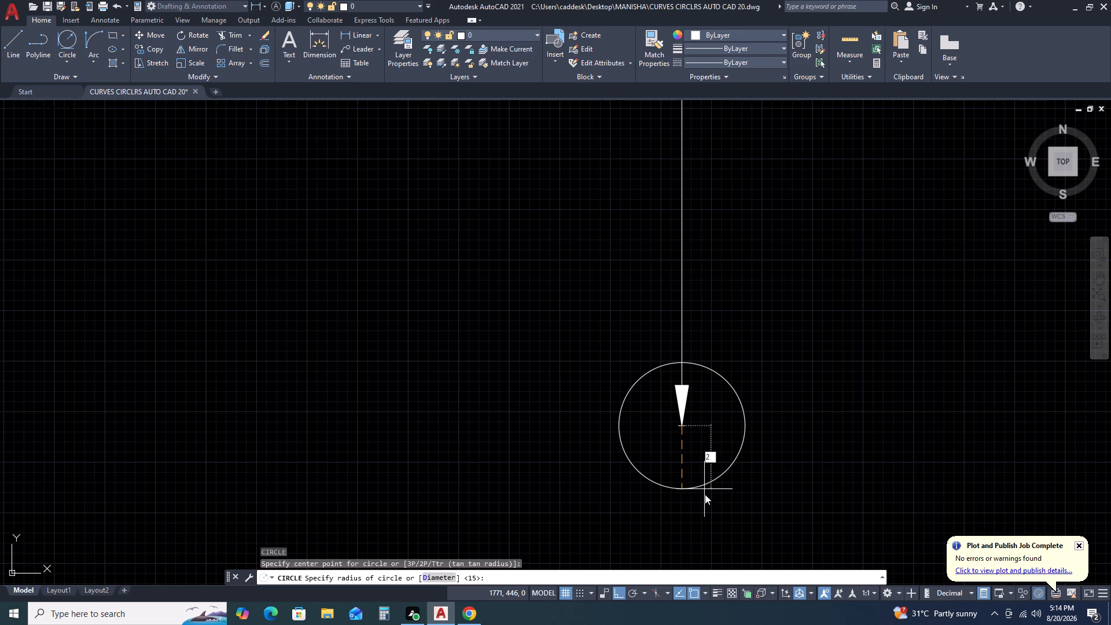
pyautogui.press('space')
# Draw a concentric circle of radius 32 mm centred on the lower end of the new 65.0 dimension.
pyautogui.scroll(-4, 693, 448)
pyautogui.press('space')
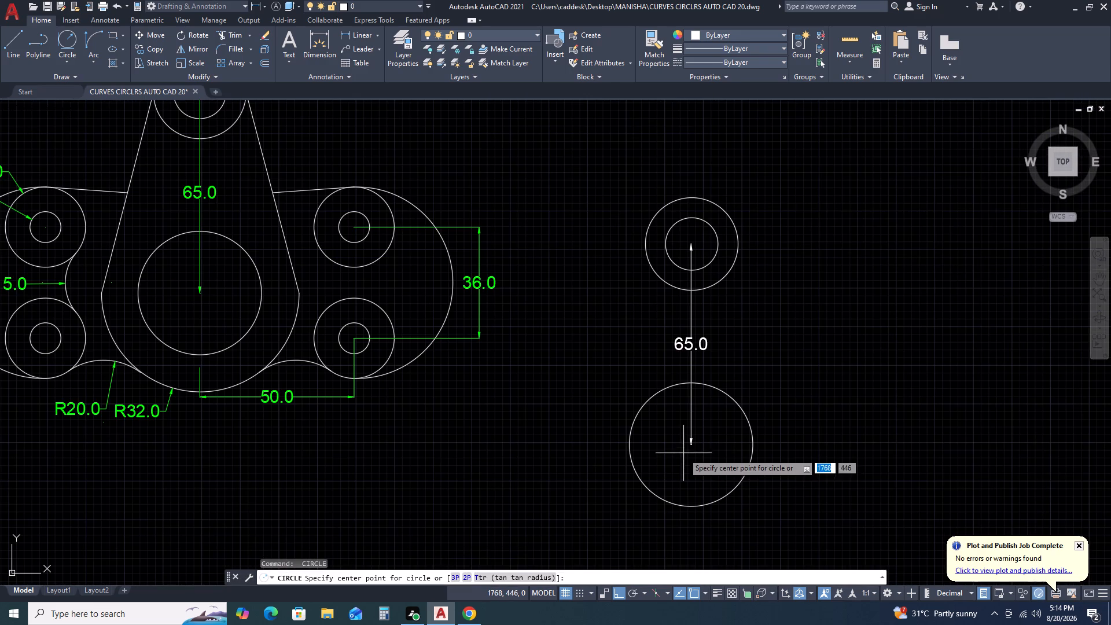
pyautogui.scroll(6, 686, 451)
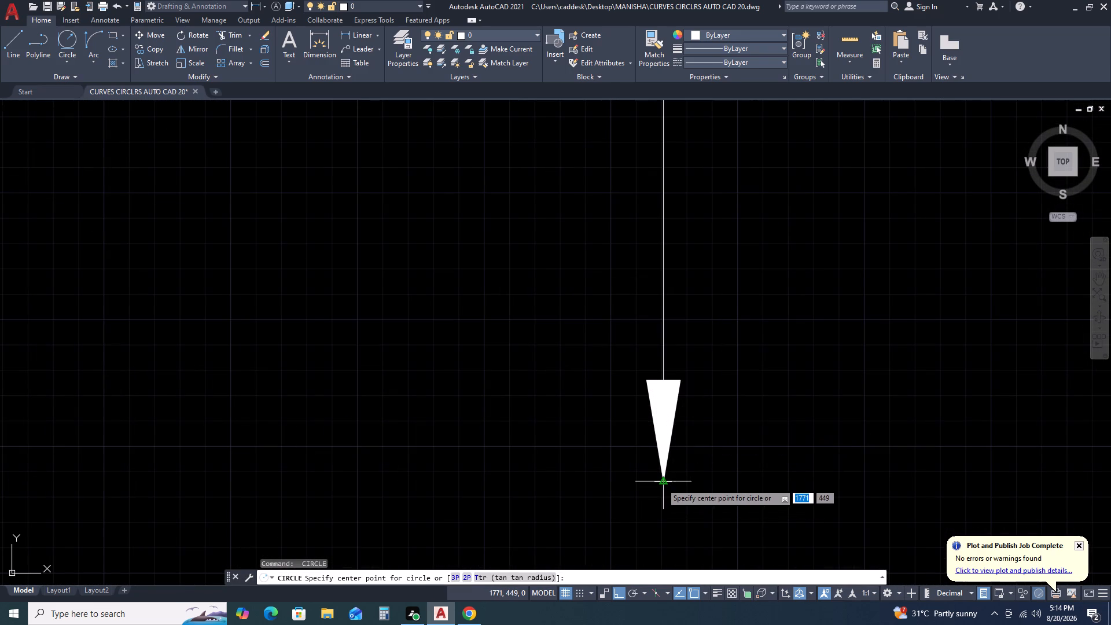
pyautogui.click(661, 484)
pyautogui.scroll(-8, 627, 464)
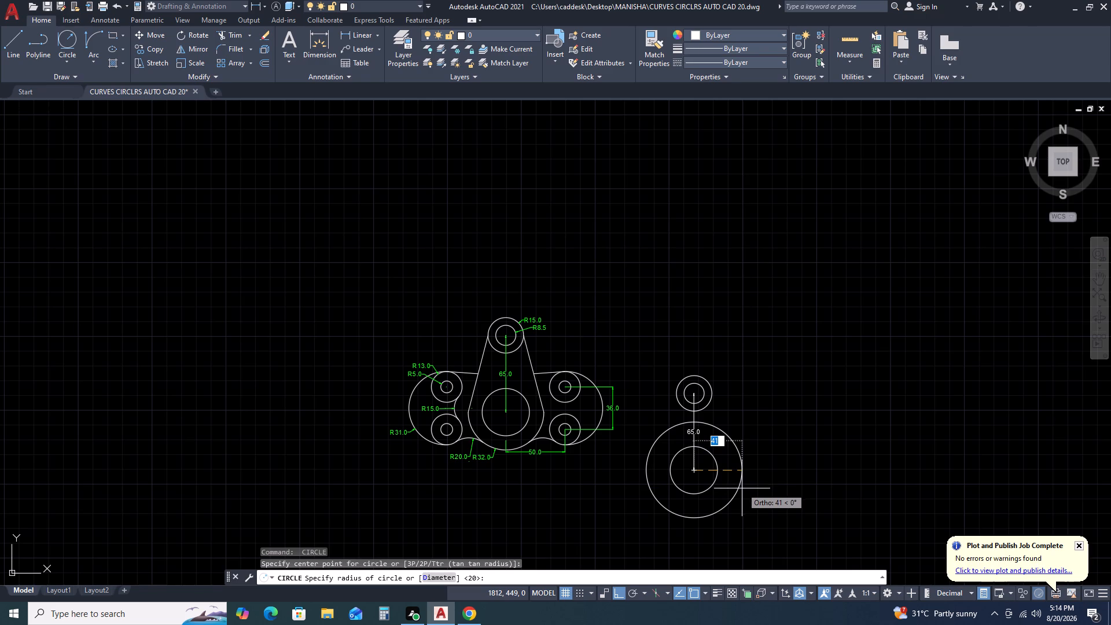
pyautogui.press('3')
pyautogui.write('2')
pyautogui.press('space')
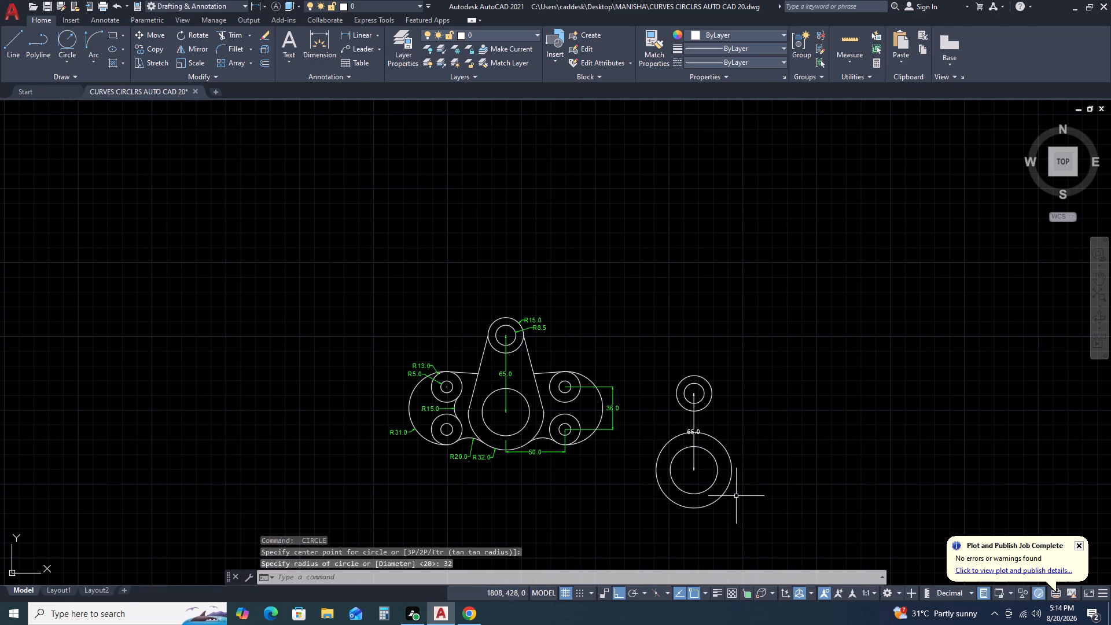
# Move the four new circles and their 65.0 dimension about 230 mm horizontally right, away from the finished part.
pyautogui.scroll(4, 686, 400)
pyautogui.scroll(-3, 793, 437)
pyautogui.moveTo(807, 456); pyautogui.dragTo(707, 252, button='middle')
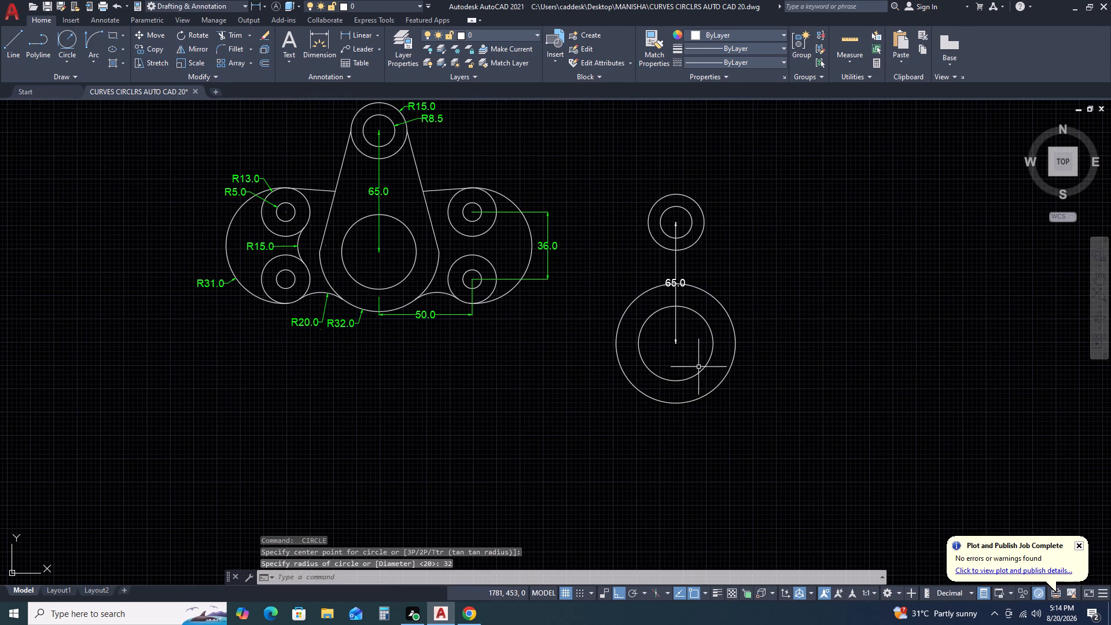
pyautogui.click(560, 168)
pyautogui.click(766, 441)
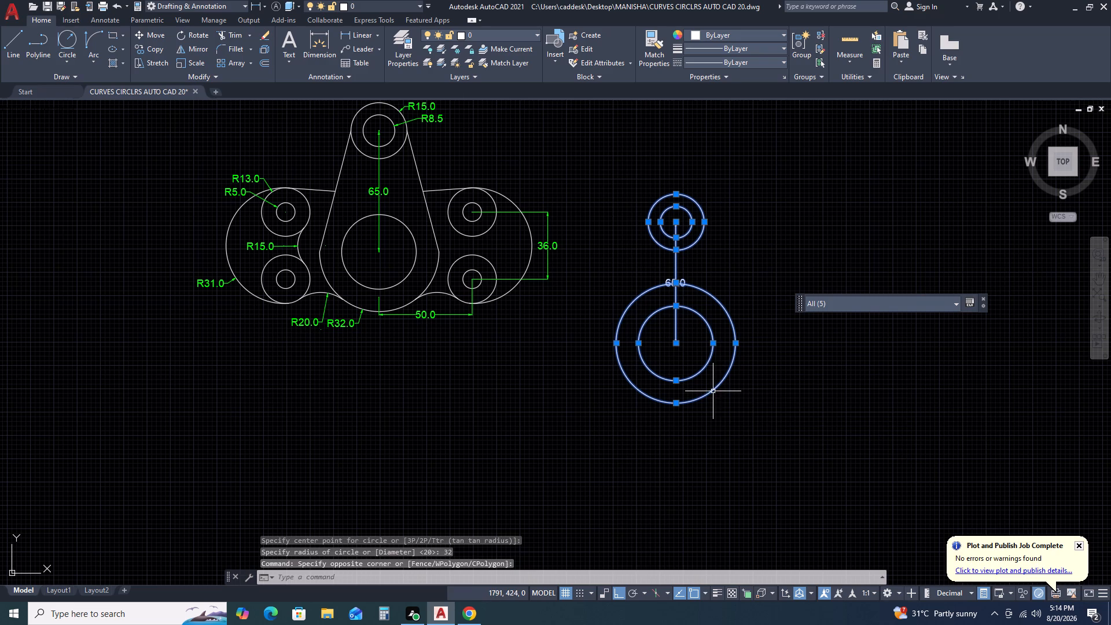
pyautogui.press('m')
pyautogui.press('space')
pyautogui.click(688, 359)
pyautogui.scroll(-3, 792, 343)
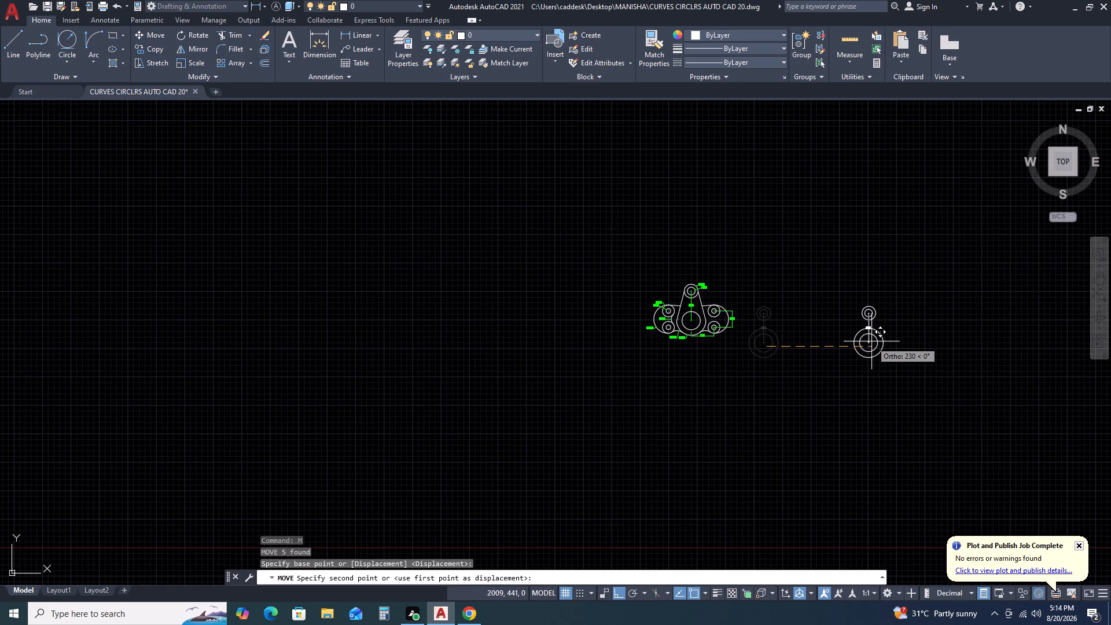
pyautogui.click(872, 343)
pyautogui.scroll(2, 851, 351)
pyautogui.moveTo(911, 385); pyautogui.dragTo(635, 361, button='middle')
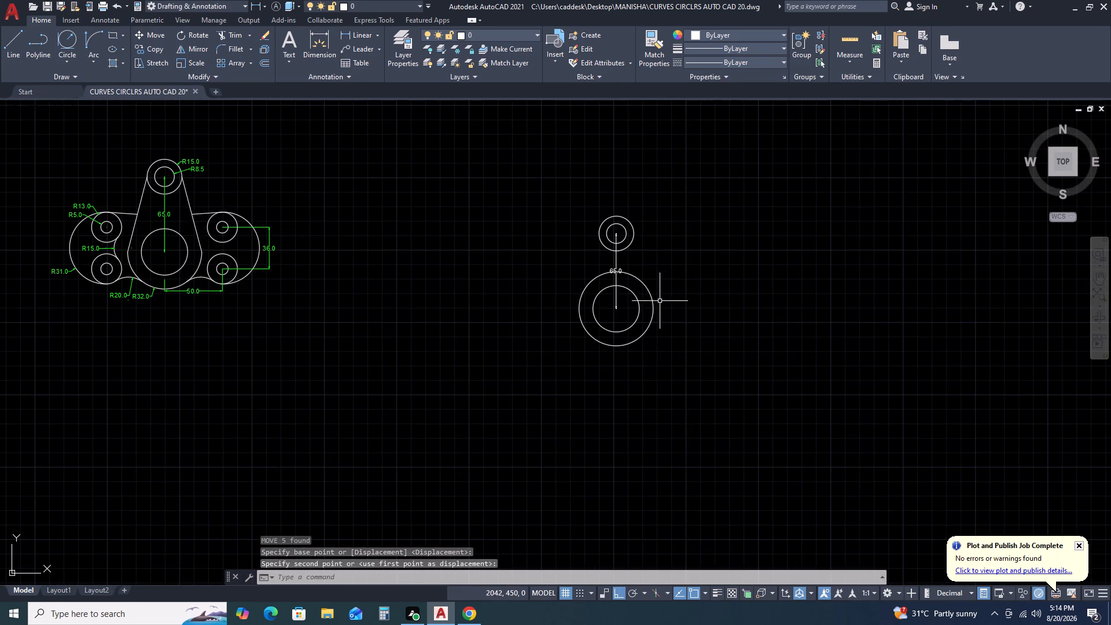
# Add a 50 mm horizontal linear dimension leftward from the large concentric circles' centre, with its dimension line below the outer circle.
pyautogui.scroll(3, 601, 259)
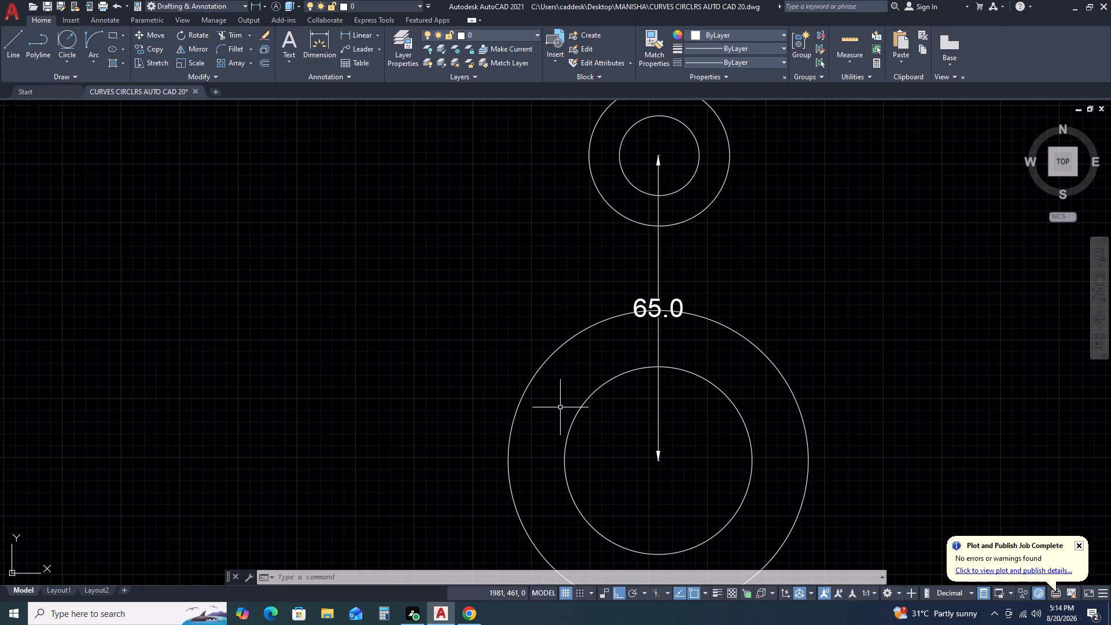
pyautogui.scroll(-2, 642, 431)
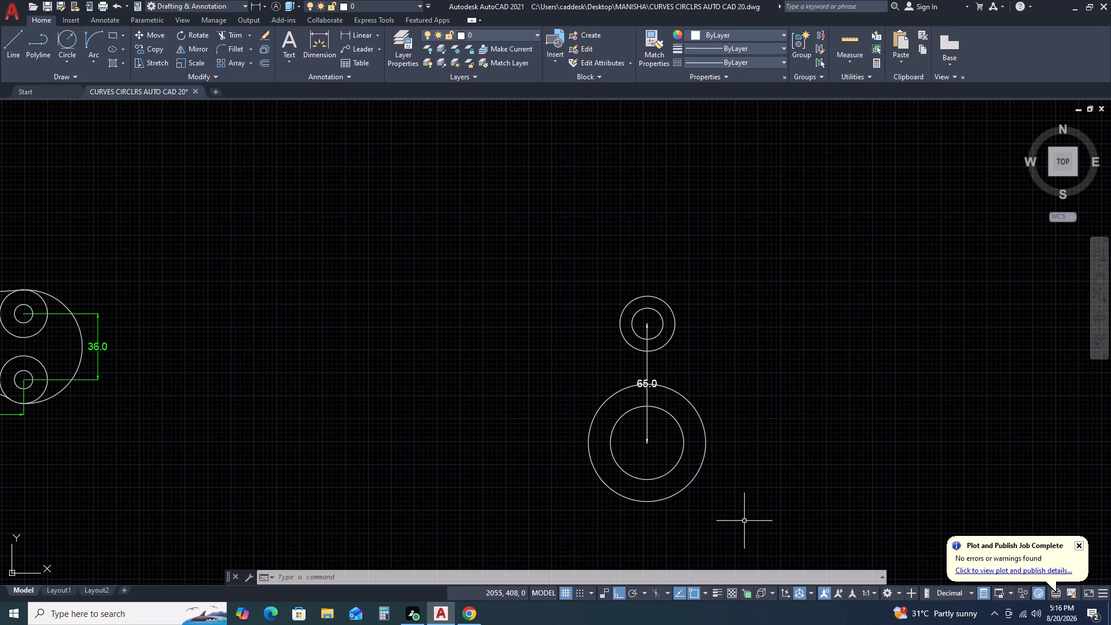
pyautogui.moveTo(711, 477); pyautogui.dragTo(671, 415, button='middle')
pyautogui.click(358, 38)
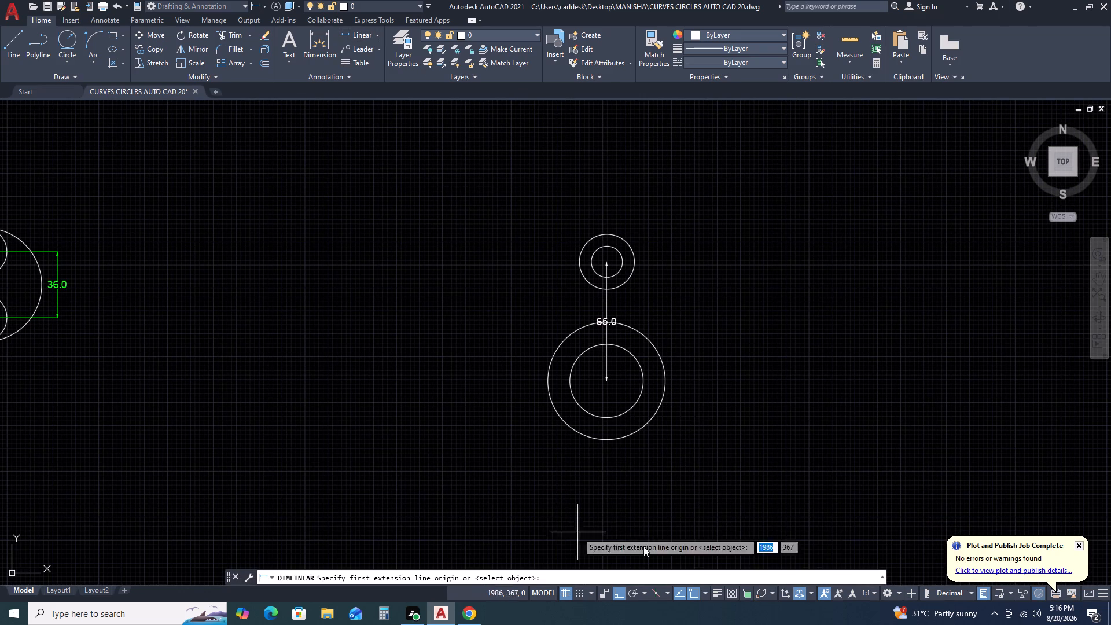
pyautogui.scroll(6, 598, 380)
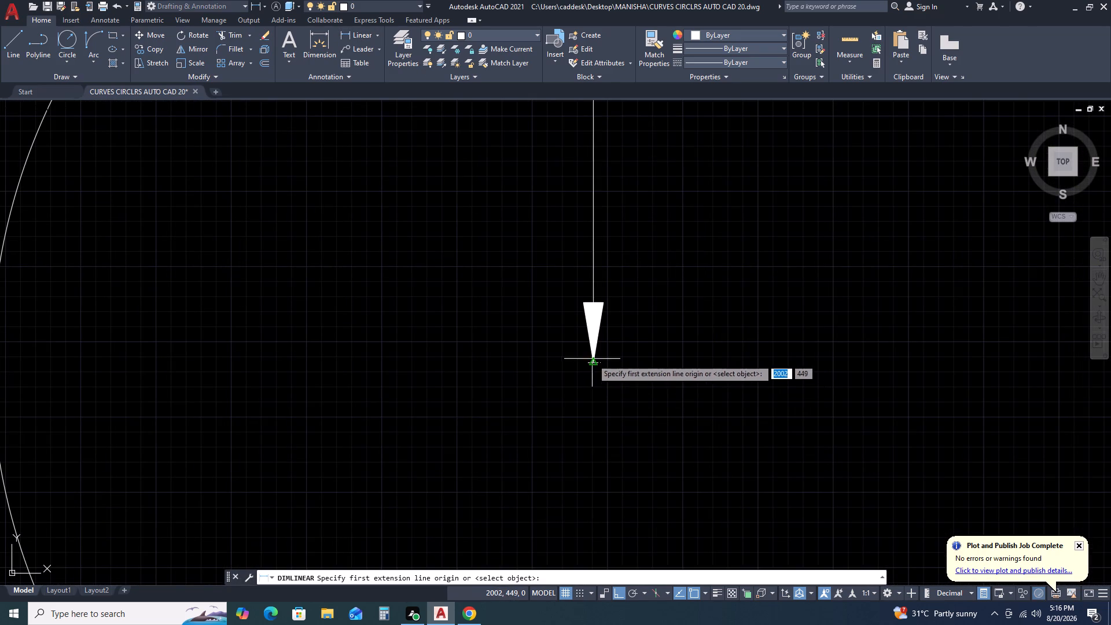
pyautogui.click(594, 363)
pyautogui.scroll(-3, 742, 386)
pyautogui.scroll(-2, 893, 423)
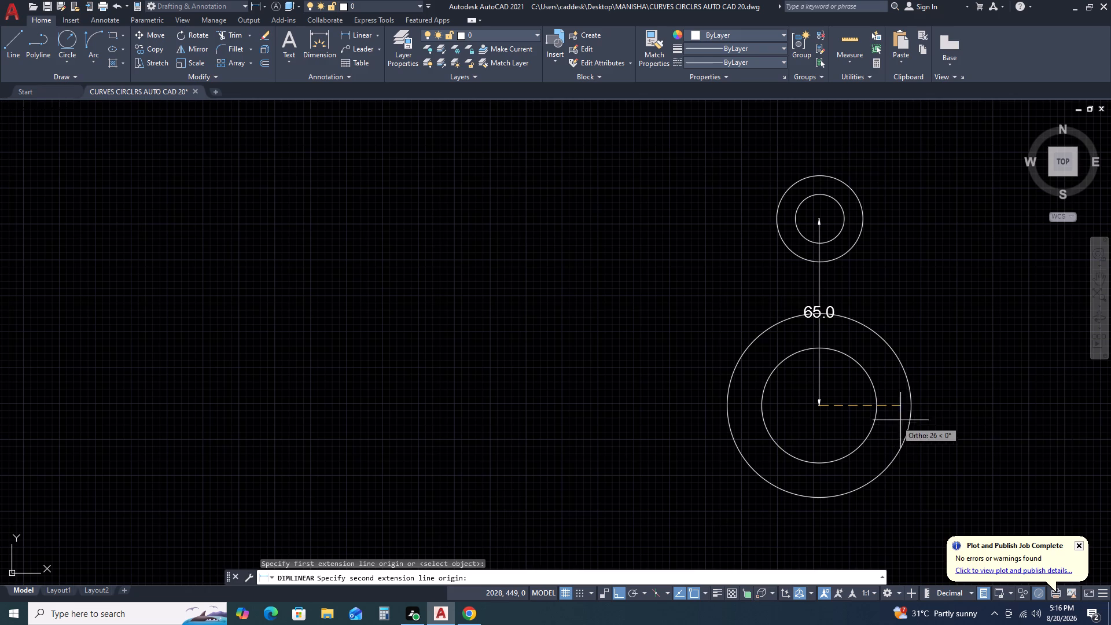
pyautogui.moveTo(796, 403); pyautogui.dragTo(740, 386, button='middle')
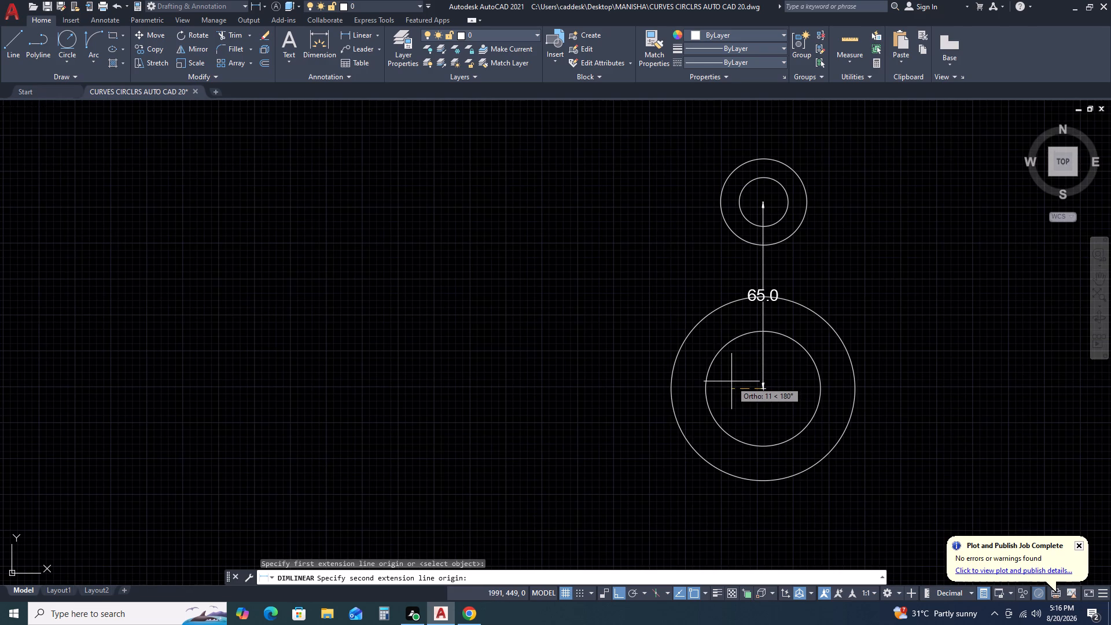
pyautogui.press('5')
pyautogui.press('0')
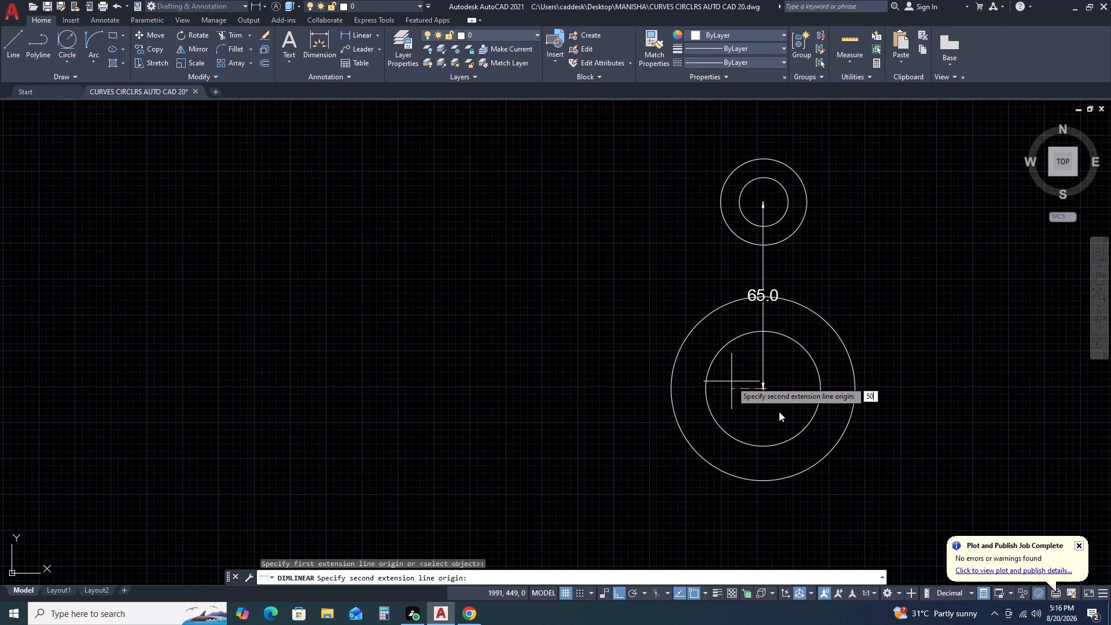
pyautogui.press('space')
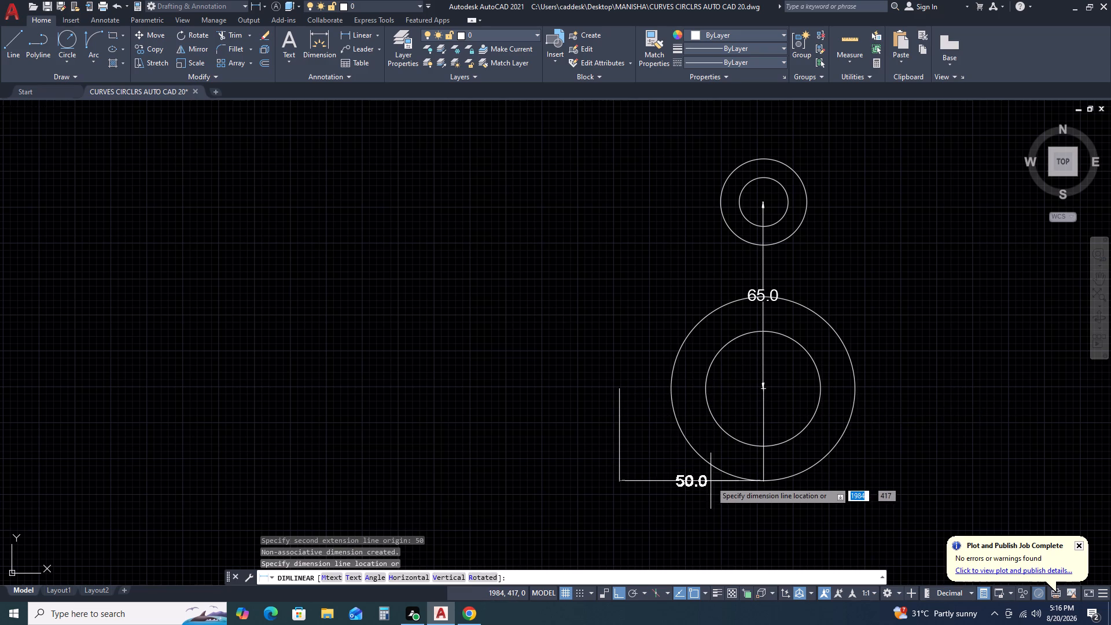
pyautogui.click(711, 498)
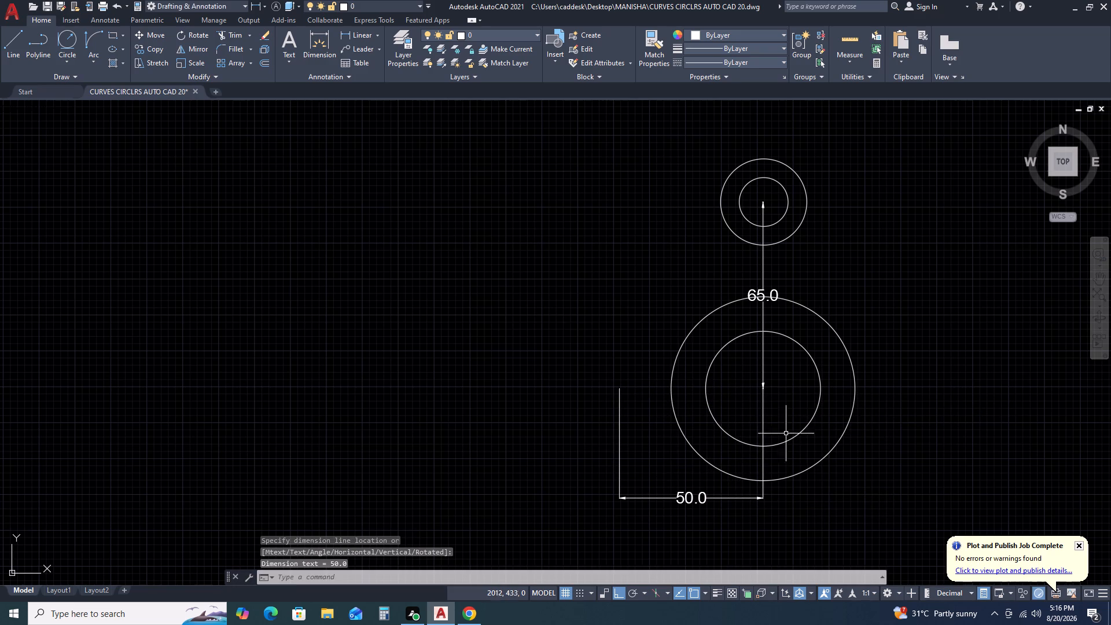
# Stretch the 65.0 dimension's lower extension origin onto the new 50.0 dimension's origin at the large circles' centre.
pyautogui.scroll(3, 772, 403)
pyautogui.click(734, 367)
pyautogui.click(705, 396)
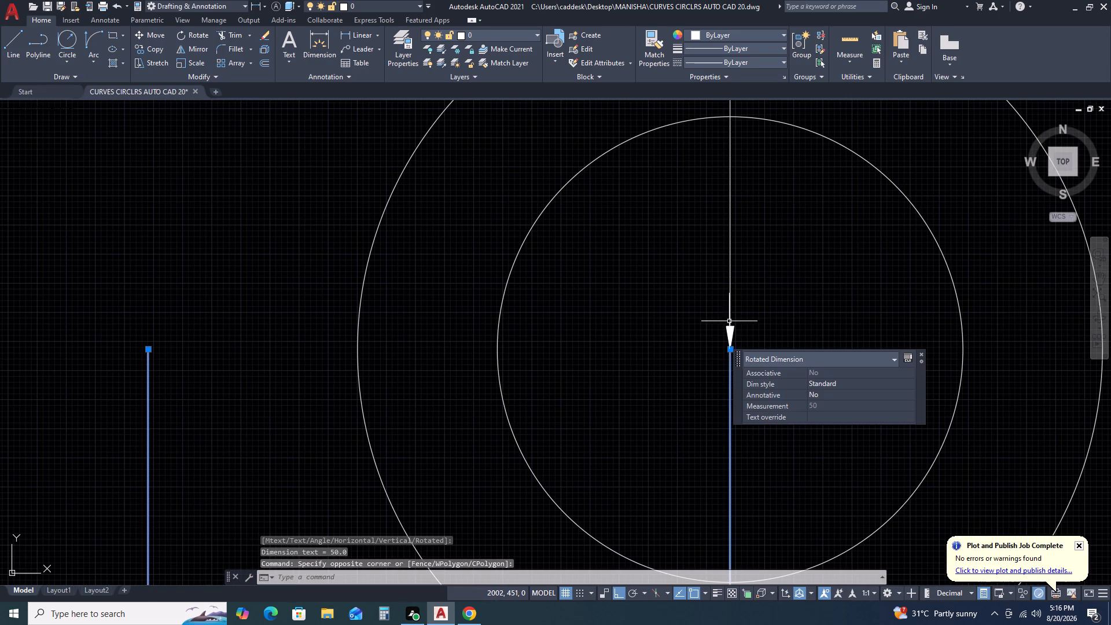
pyautogui.click(734, 312)
pyautogui.click(719, 309)
pyautogui.scroll(4, 734, 362)
pyautogui.scroll(2, 712, 317)
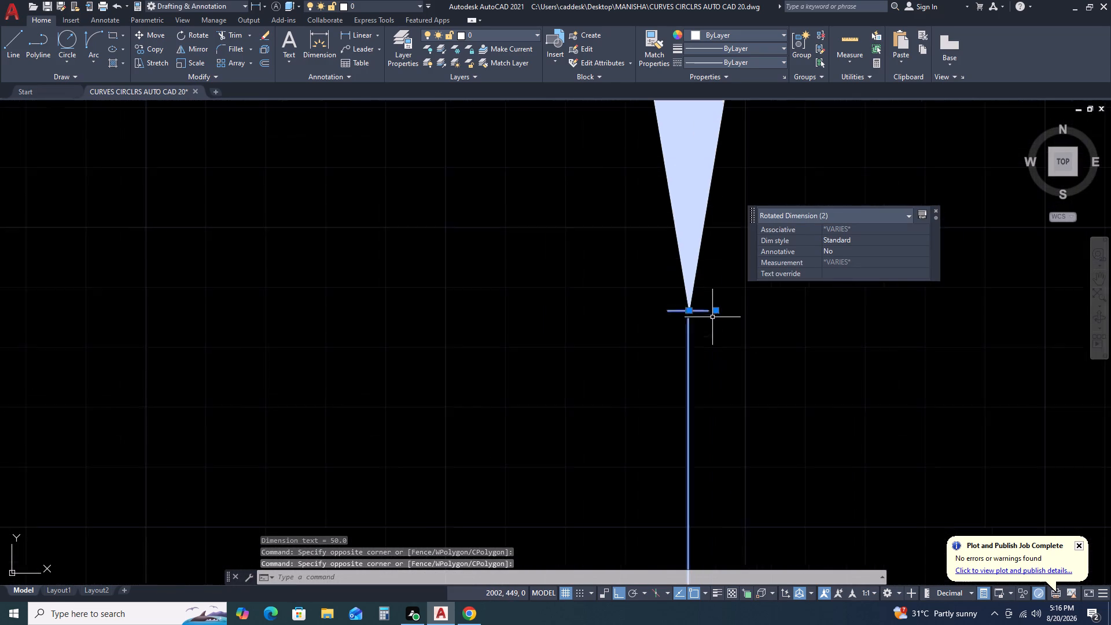
pyautogui.scroll(1, 712, 317)
pyautogui.click(722, 301)
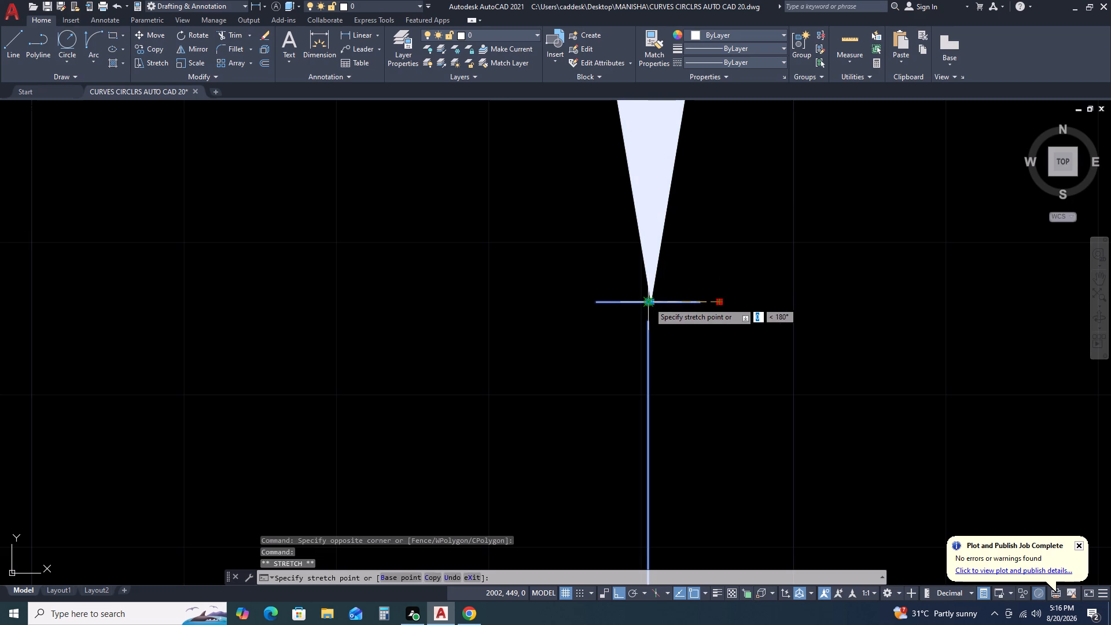
pyautogui.click(648, 303)
# Stretch the shared origin of the 50.0 and 65.0 dimensions onto the 65.0 dimension's lower arrow tip.
pyautogui.scroll(-2, 660, 355)
pyautogui.scroll(5, 657, 328)
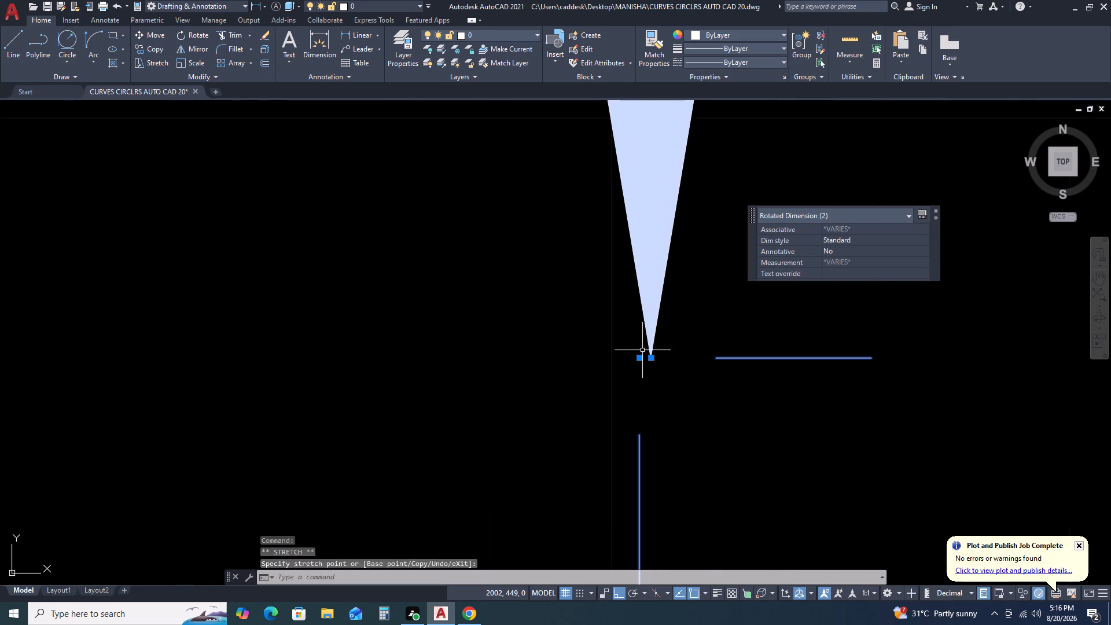
pyautogui.click(640, 359)
pyautogui.click(653, 357)
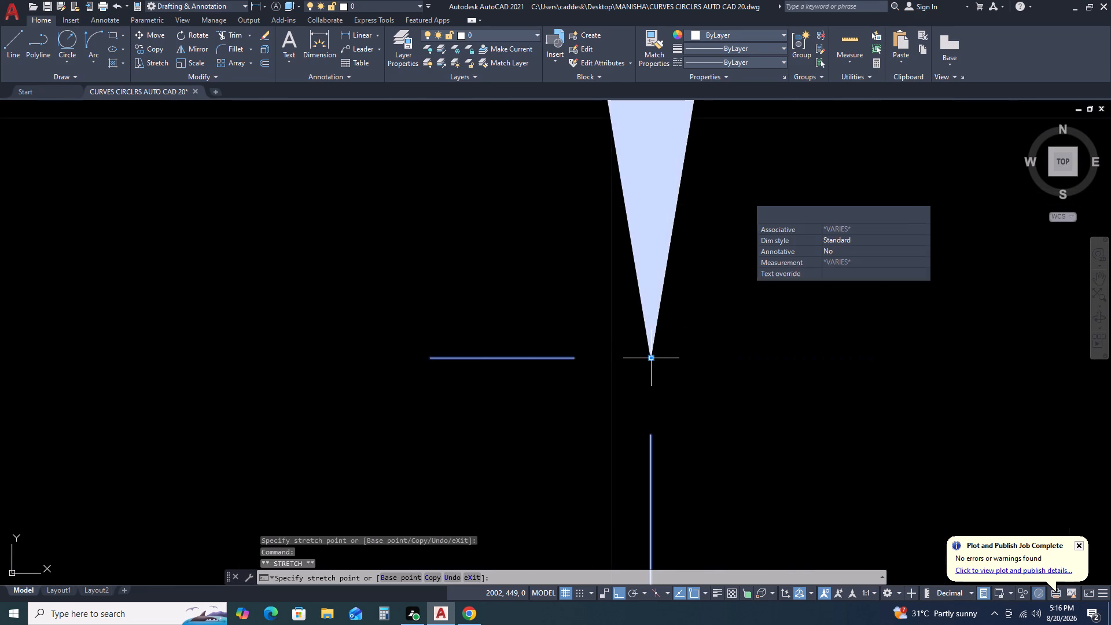
pyautogui.scroll(-8, 655, 383)
pyautogui.scroll(-4, 707, 391)
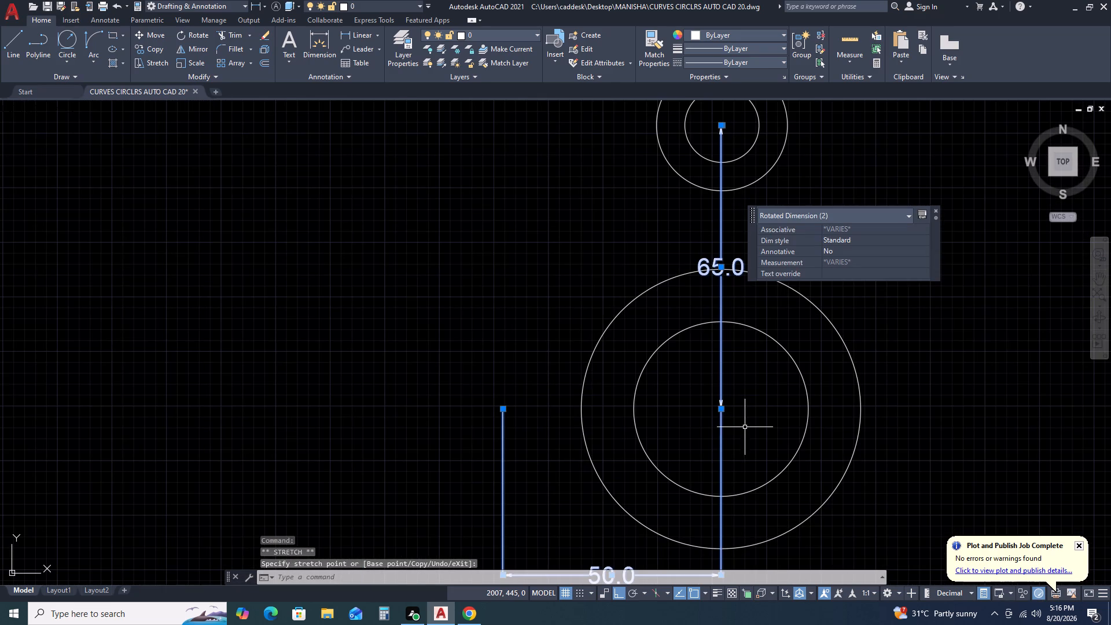
pyautogui.scroll(-2, 705, 444)
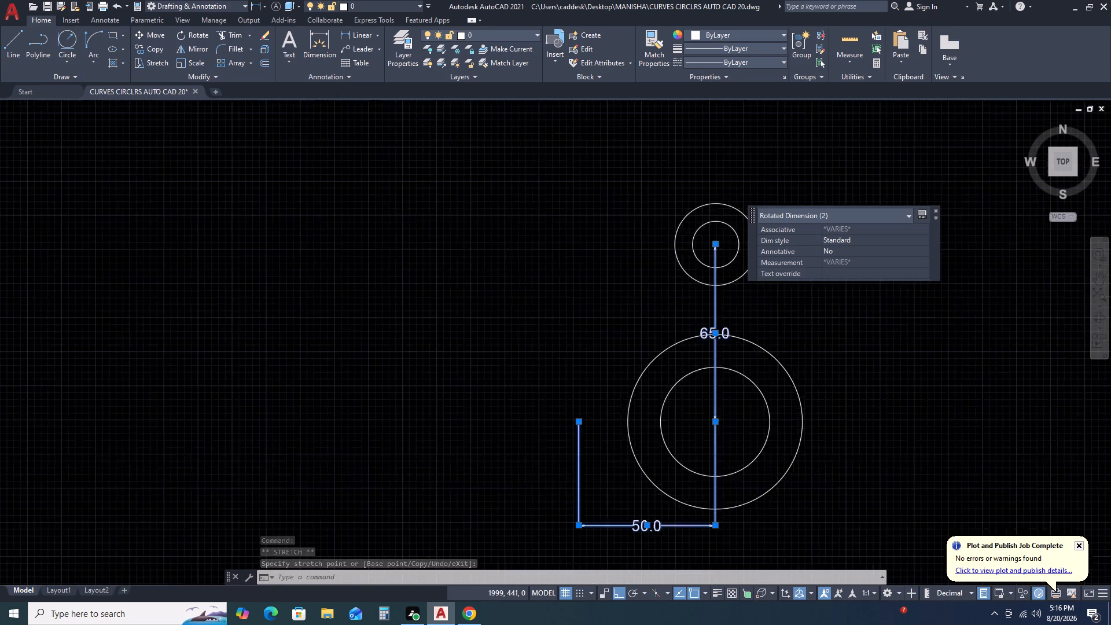
pyautogui.scroll(-1, 705, 444)
pyautogui.press('Escape')
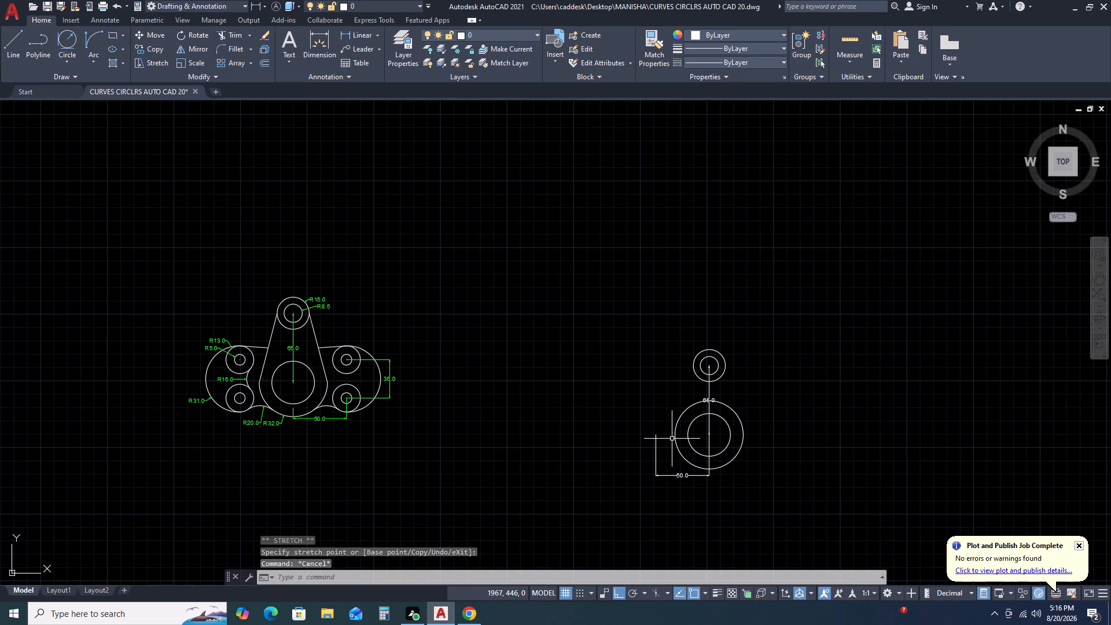
# Draw a circle of radius 5 mm centred on the upper end of the 50.0 dimension's left extension line.
pyautogui.press('c')
pyautogui.press('space')
pyautogui.scroll(2, 654, 443)
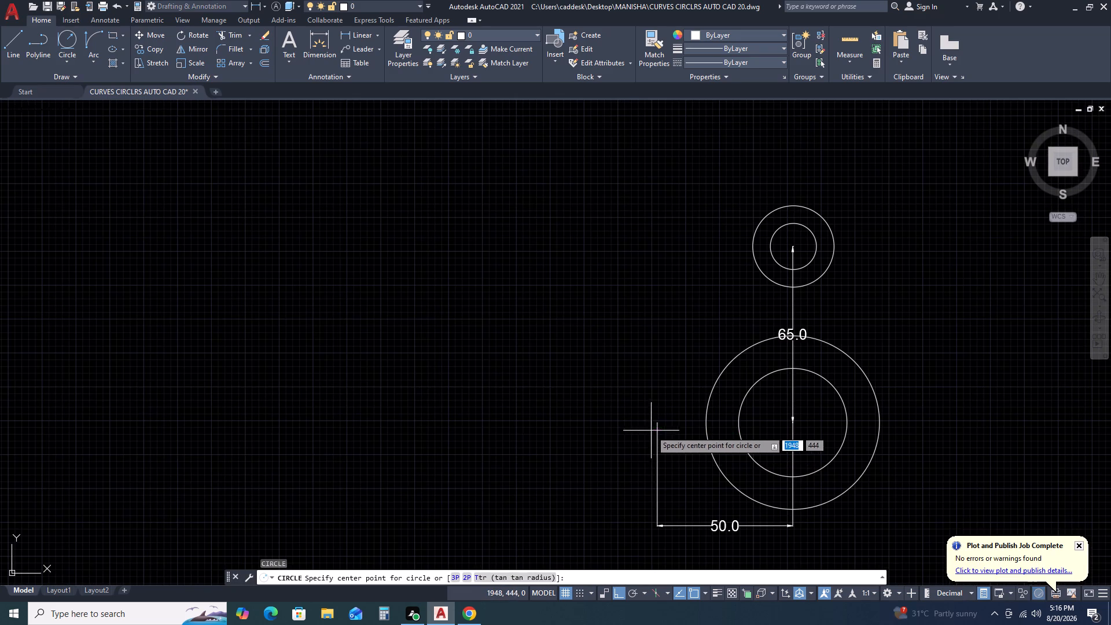
pyautogui.click(656, 422)
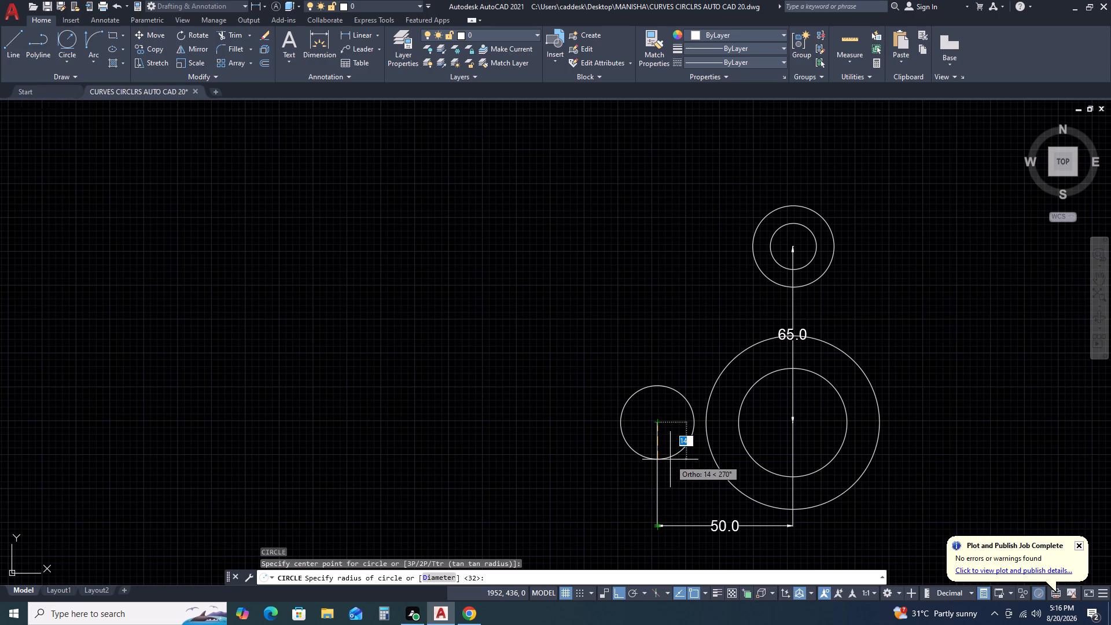
pyautogui.write('5')
pyautogui.press('space')
# Draw a concentric circle of radius 13 mm around the new 5 mm radius circle.
pyautogui.press('space')
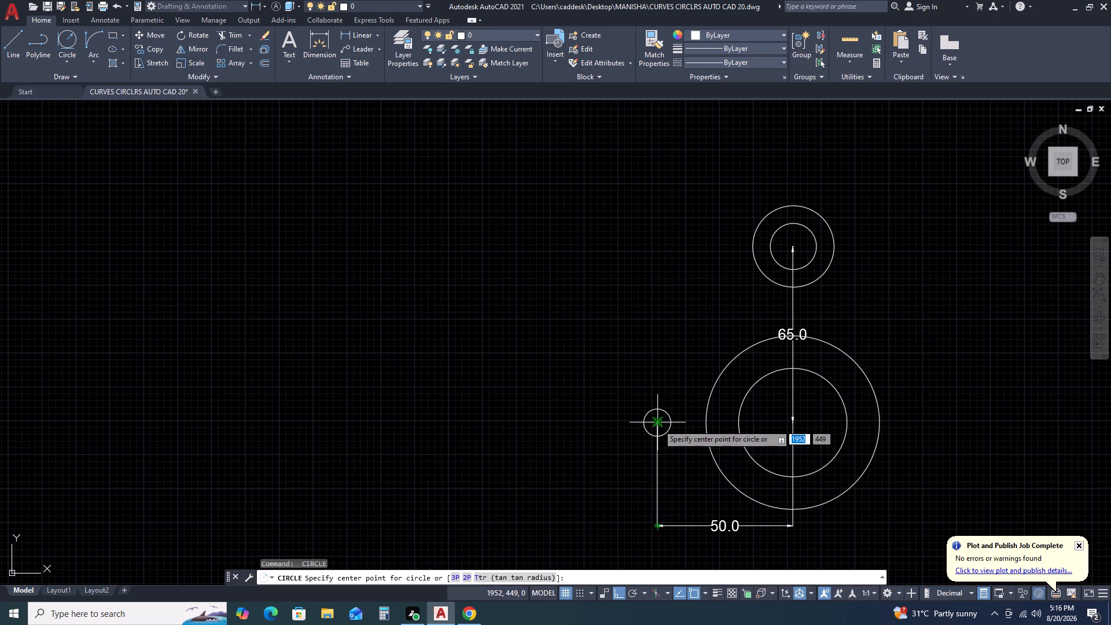
pyautogui.click(658, 424)
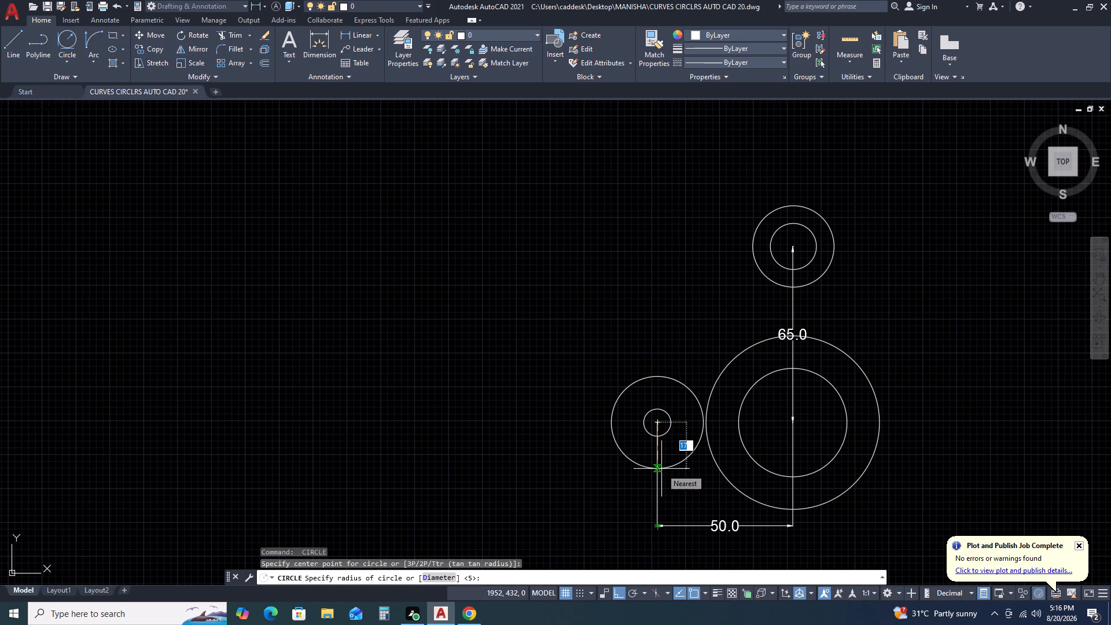
pyautogui.write('13')
pyautogui.press('space')
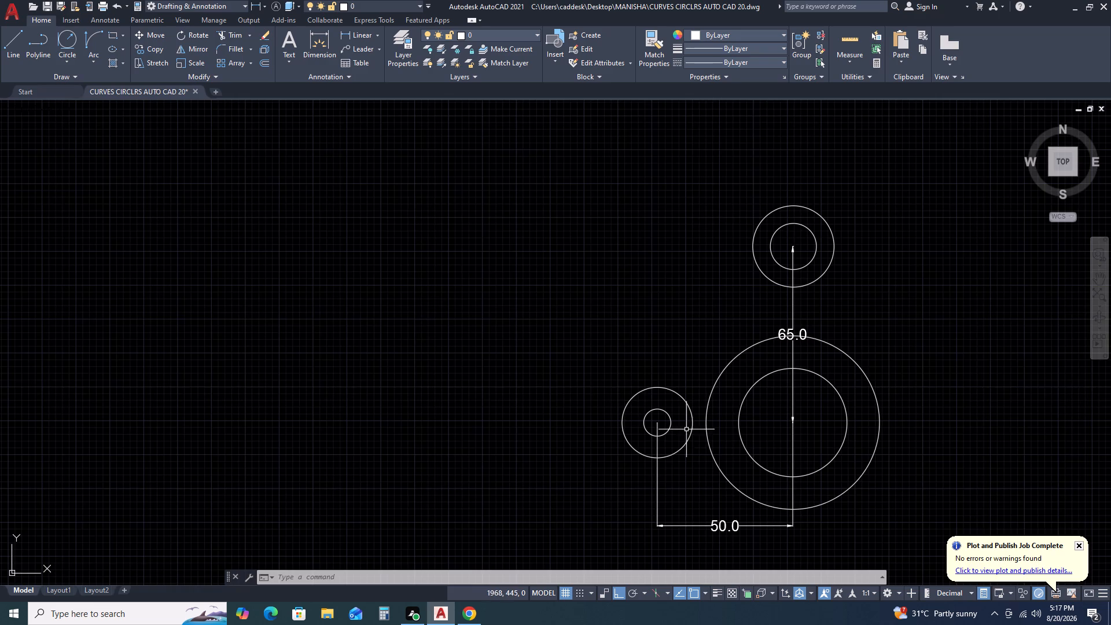
# Trim away the lower arc of the R15.0 circle between the slanted sides at the top of the finished part.
pyautogui.scroll(-4, 625, 400)
pyautogui.scroll(3, 493, 363)
pyautogui.middleClick(459, 361)
pyautogui.moveTo(496, 357); pyautogui.dragTo(554, 345, button='middle')
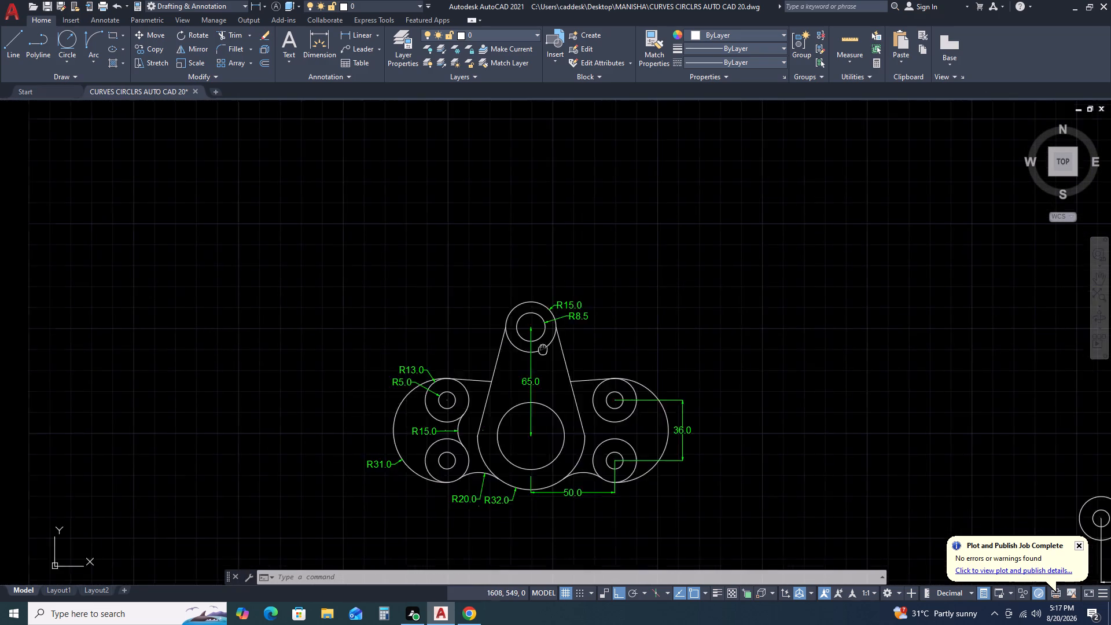
pyautogui.moveTo(554, 345); pyautogui.dragTo(587, 333, button='middle')
pyautogui.scroll(3, 520, 348)
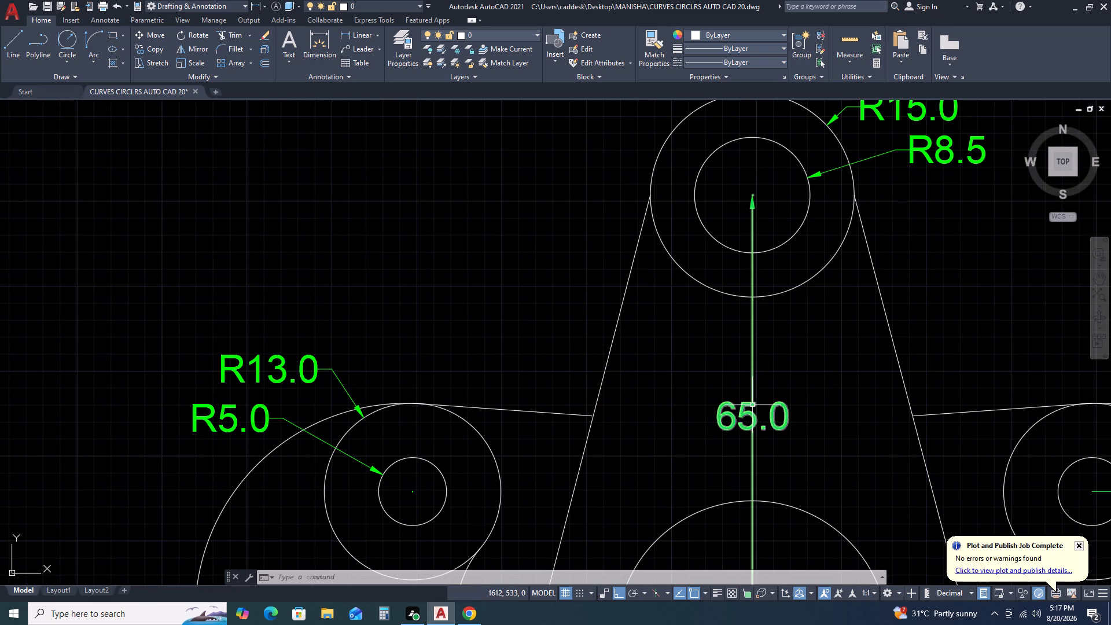
pyautogui.press('t')
pyautogui.press('r')
pyautogui.press('space')
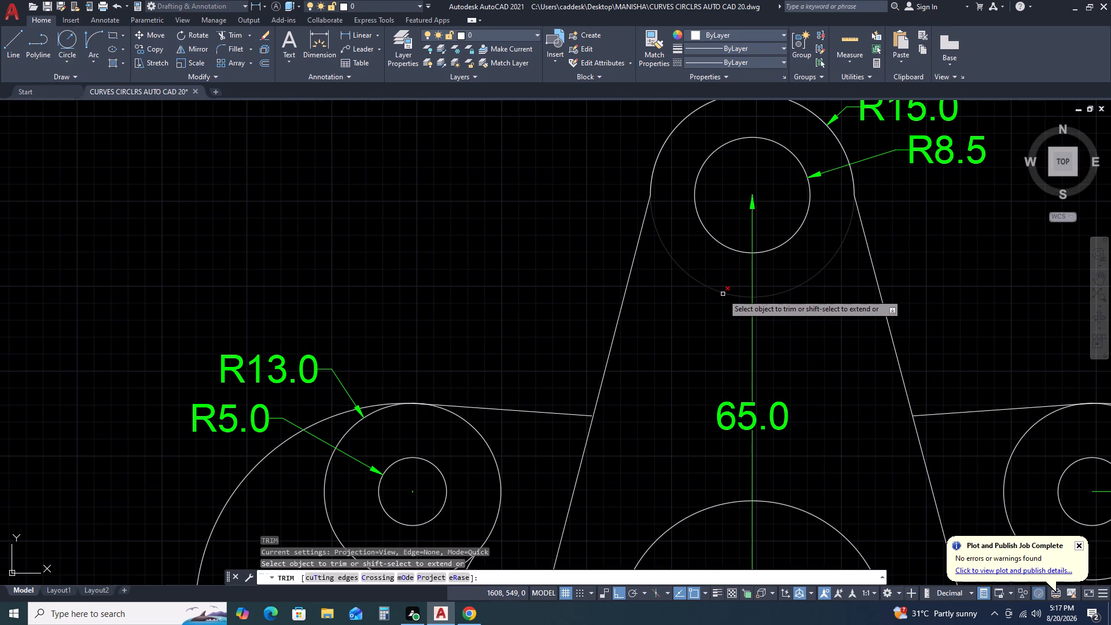
pyautogui.click(722, 294)
pyautogui.scroll(-2, 987, 335)
pyautogui.press('Escape')
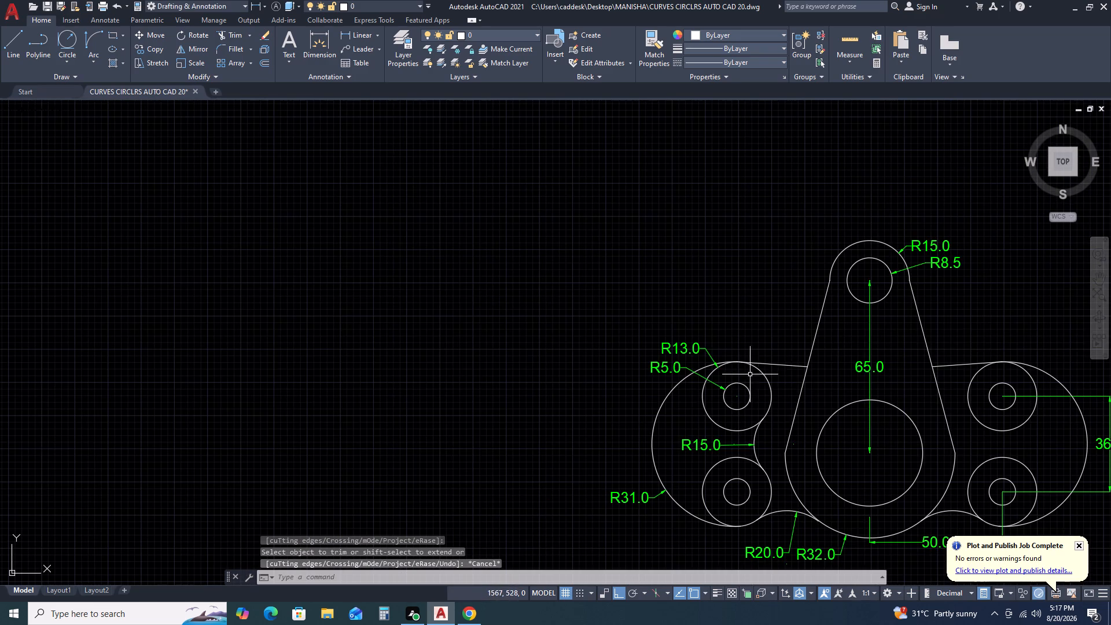
# In the redrawn part, draw a line from the top outer circle's left quadrant to the 32 mm radius circle's left quadrant.
pyautogui.scroll(-1, 804, 343)
pyautogui.scroll(-1, 877, 312)
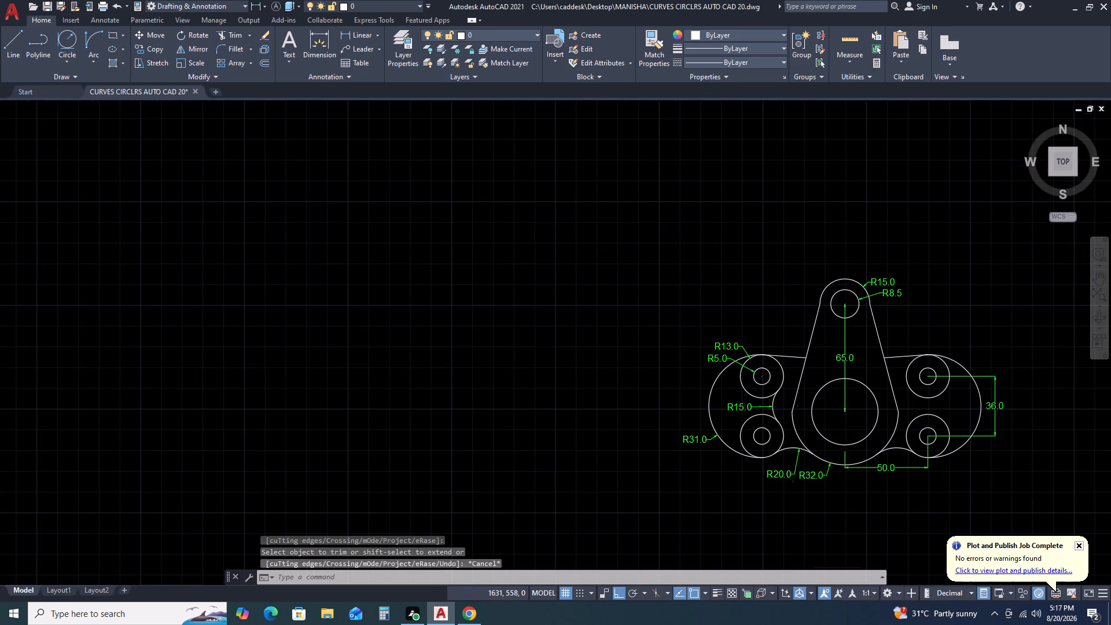
pyautogui.moveTo(967, 384); pyautogui.dragTo(877, 341, button='middle')
pyautogui.scroll(-4, 698, 319)
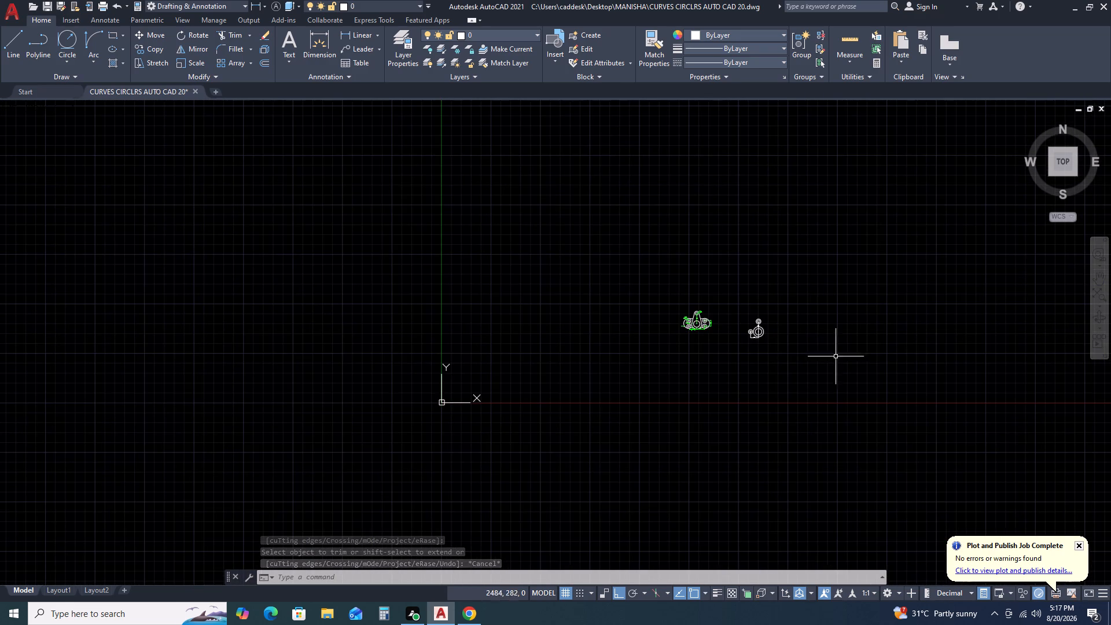
pyautogui.scroll(4, 766, 335)
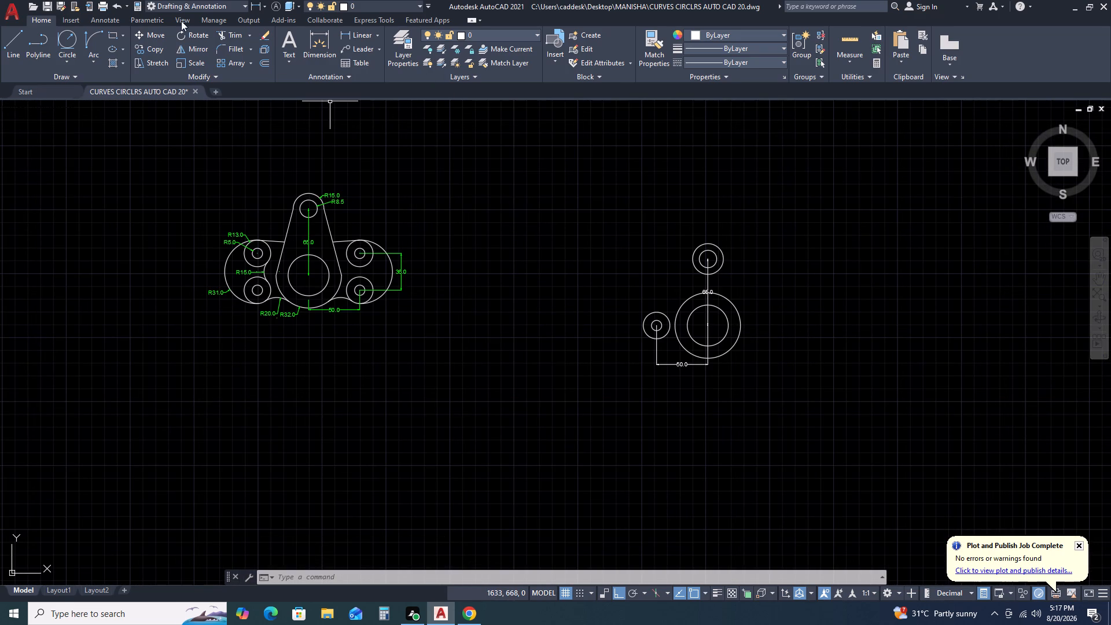
pyautogui.click(6, 45)
pyautogui.scroll(2, 702, 263)
pyautogui.click(672, 250)
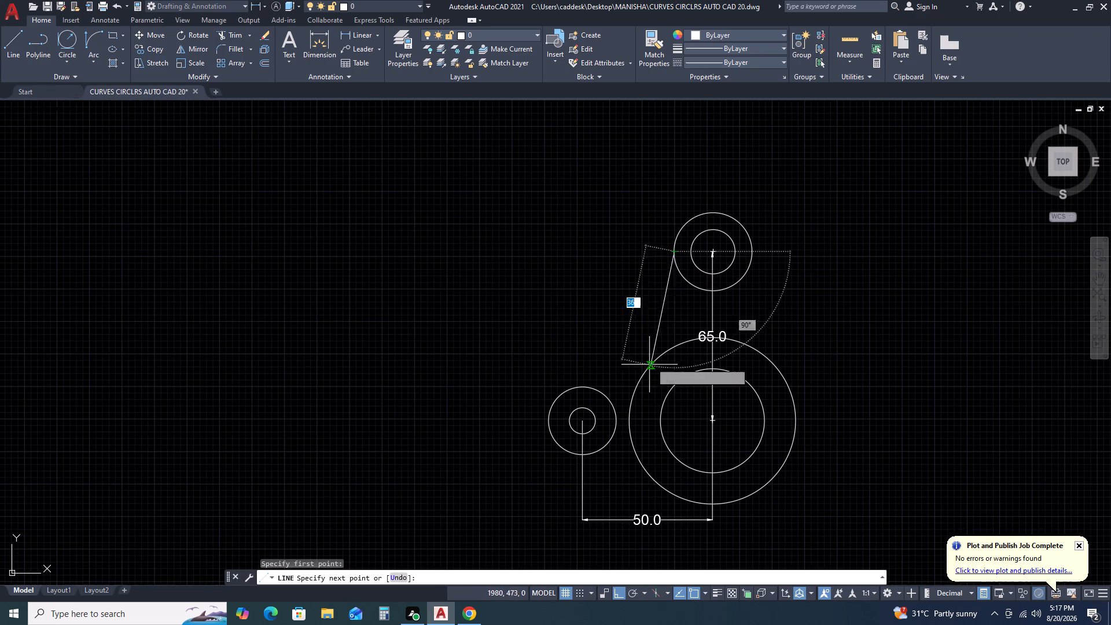
pyautogui.click(627, 424)
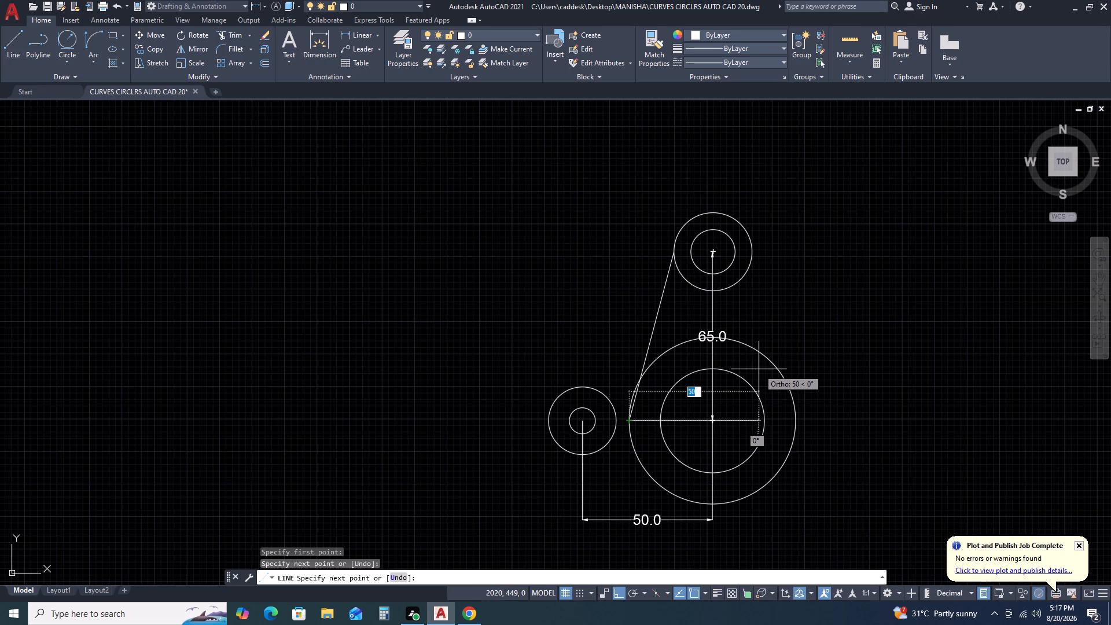
pyautogui.press('Escape')
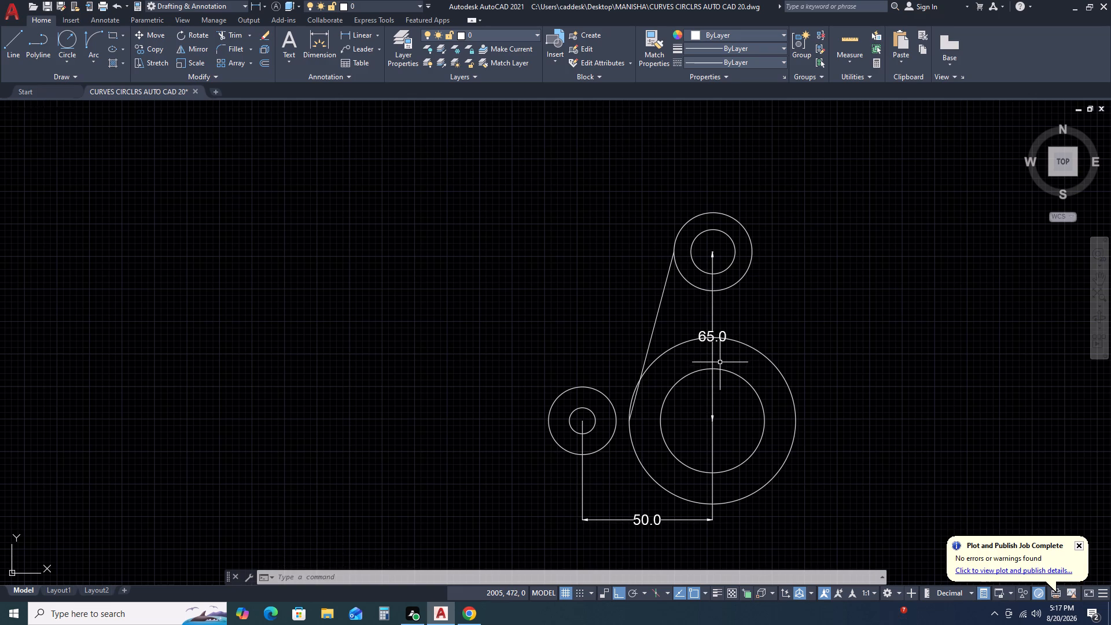
# Draw a line from the top outer circle's right quadrant to the 32 mm radius circle's right quadrant.
pyautogui.press('space')
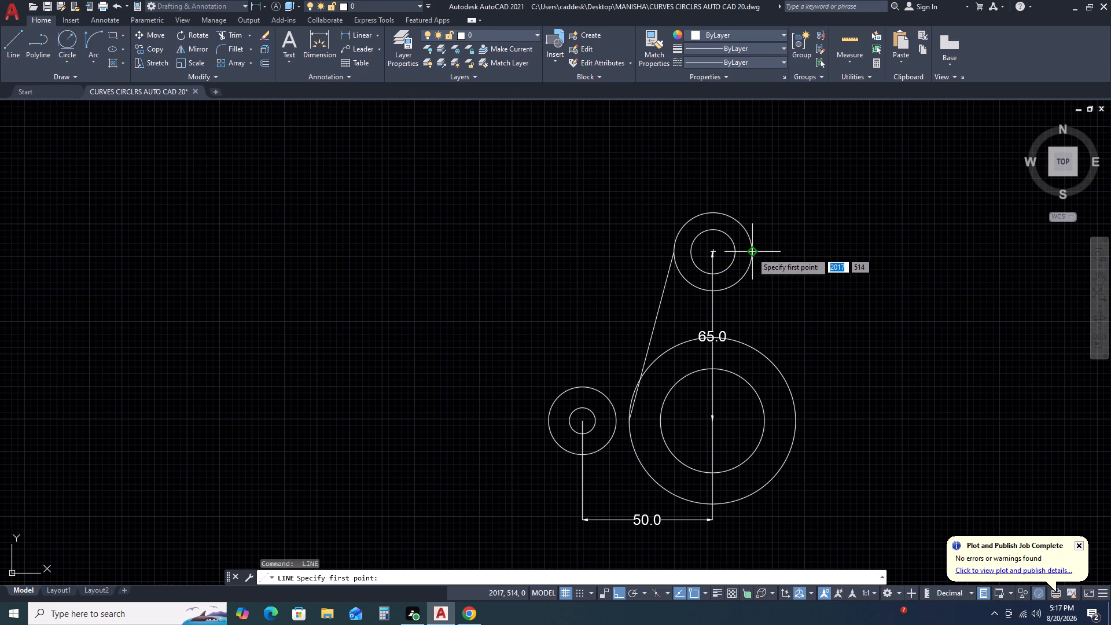
pyautogui.click(752, 252)
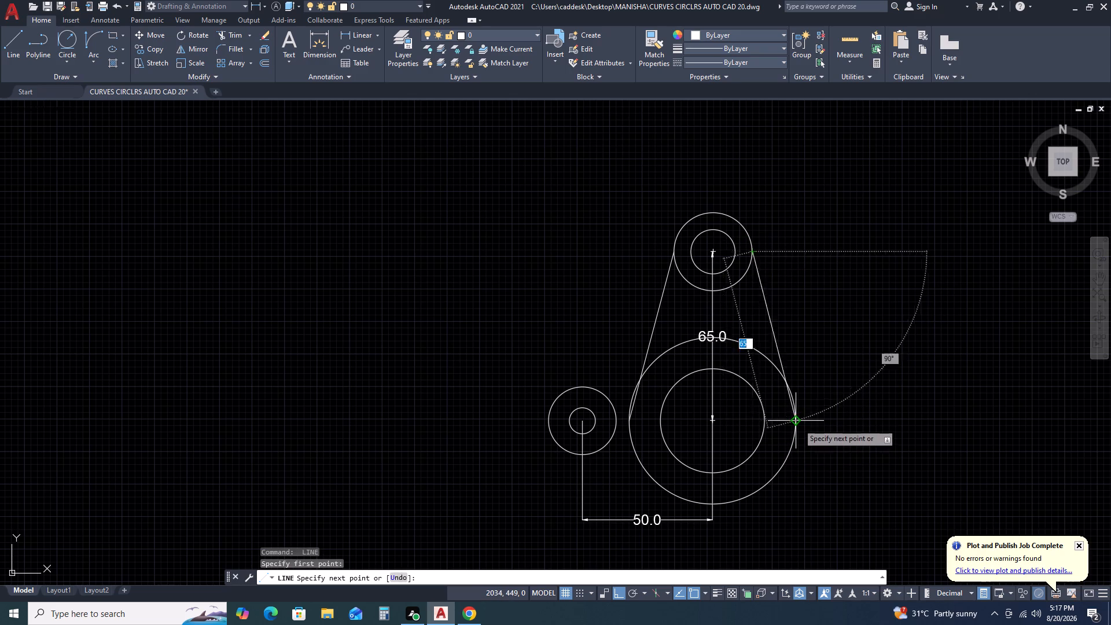
pyautogui.click(799, 422)
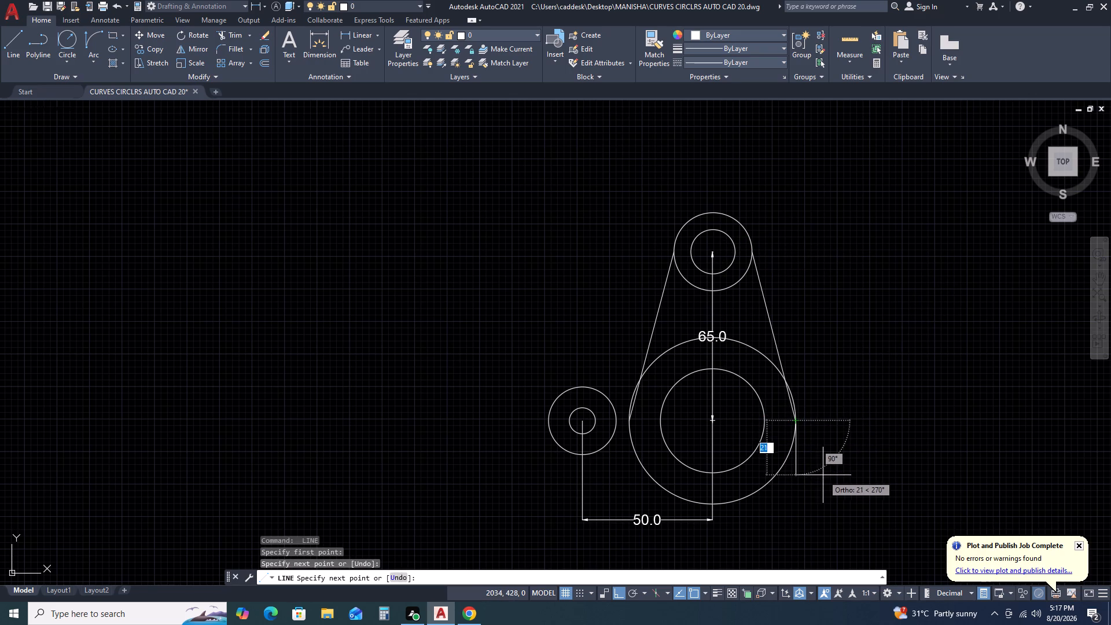
pyautogui.press('Escape')
# Trim away the upper arcs of the 32 mm radius circle, both between and outside the two slanted sides.
pyautogui.scroll(3, 801, 392)
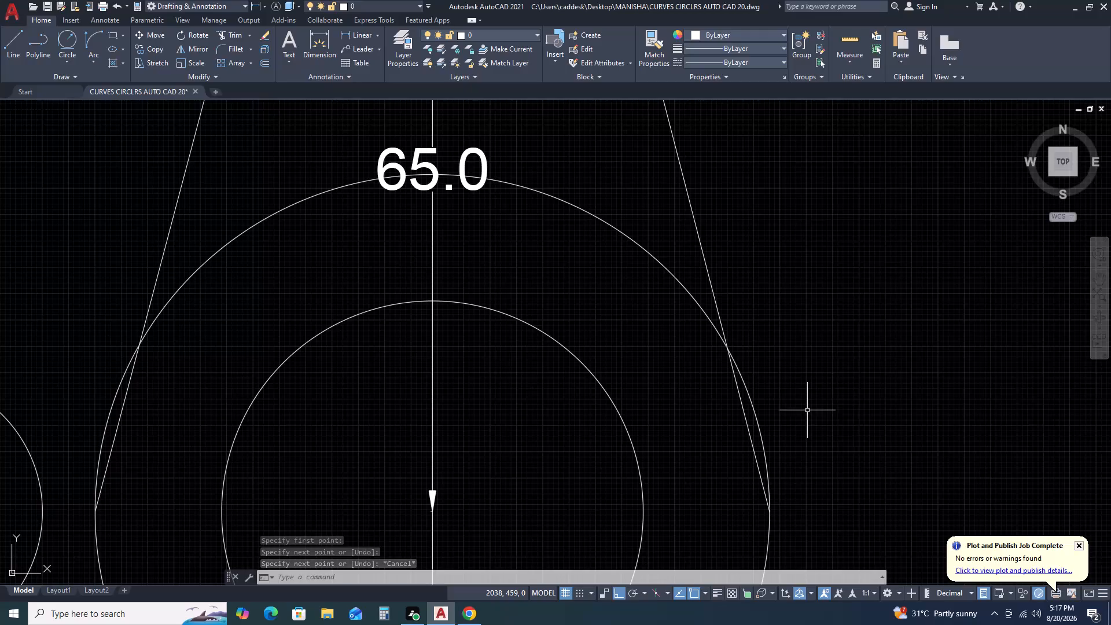
pyautogui.press('t')
pyautogui.press('r')
pyautogui.press('space')
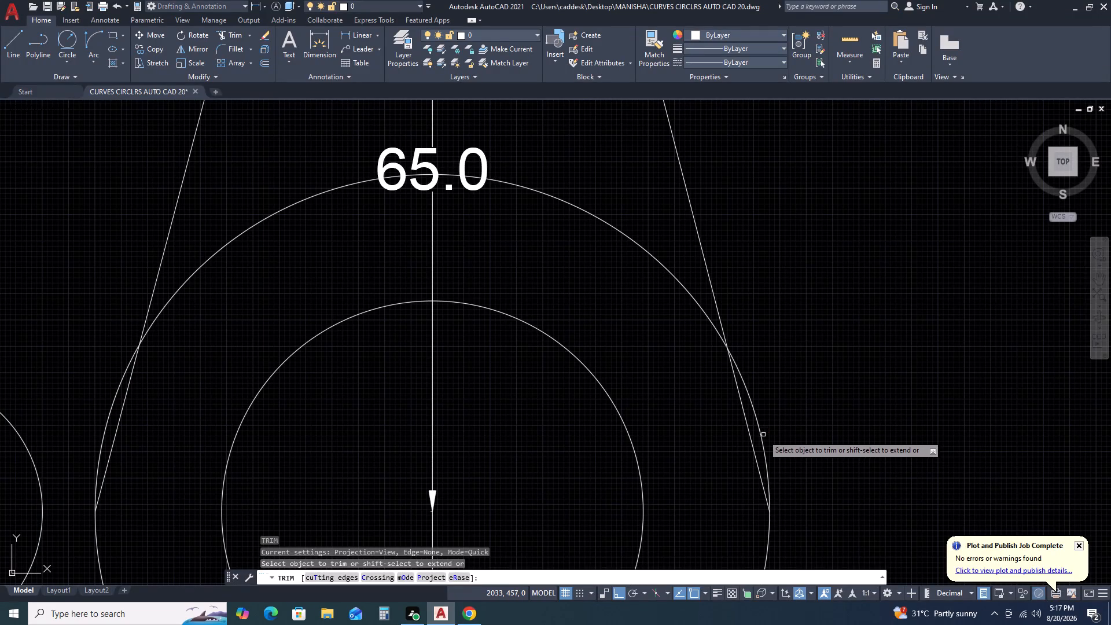
pyautogui.click(761, 438)
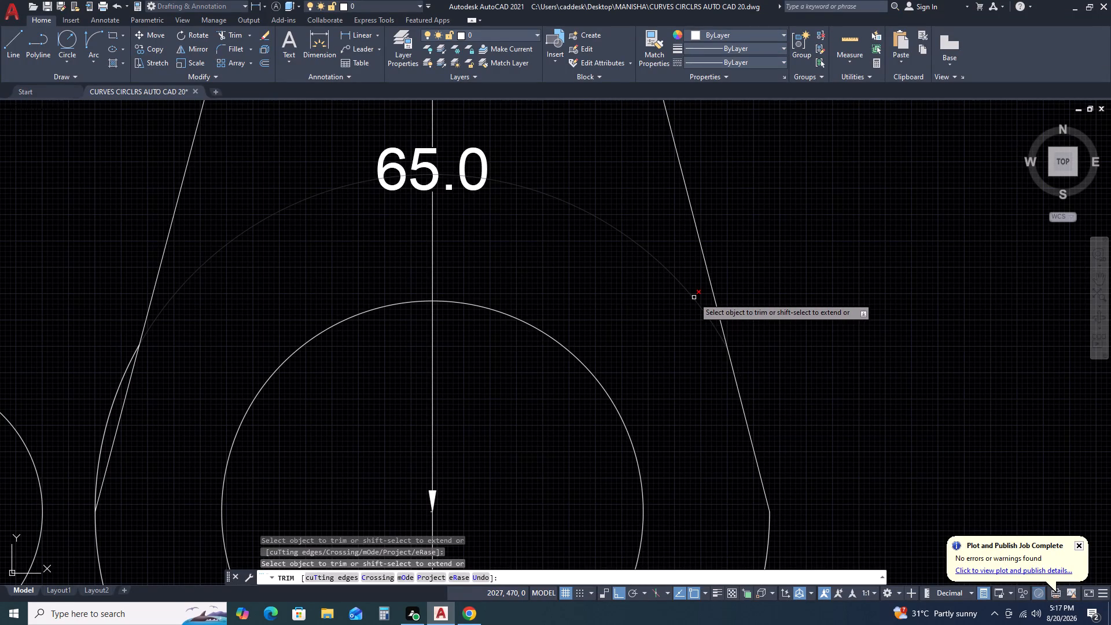
pyautogui.click(694, 297)
pyautogui.scroll(-3, 869, 383)
pyautogui.scroll(3, 686, 394)
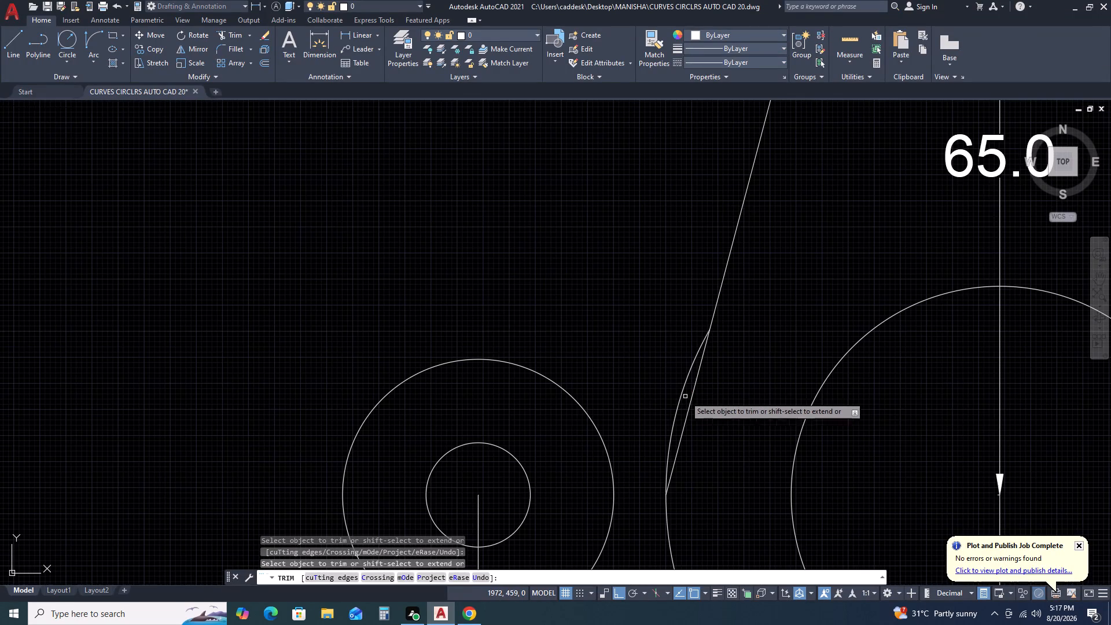
pyautogui.click(680, 395)
# Trim away the lower arc of the top outer circle between the two slanted sides.
pyautogui.scroll(-5, 675, 395)
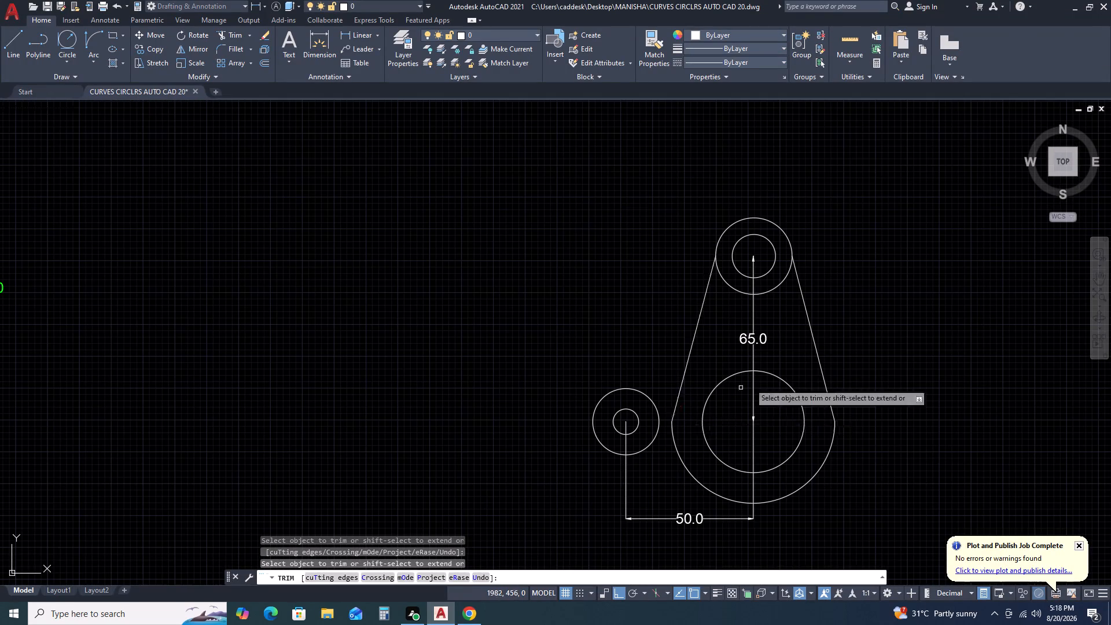
pyautogui.click(772, 289)
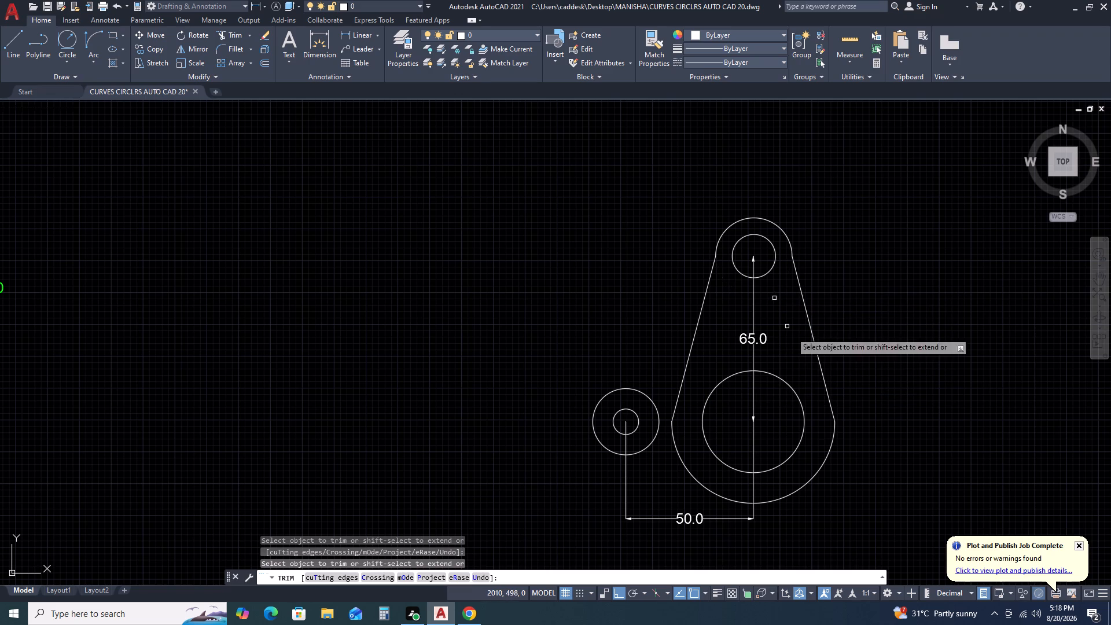
pyautogui.press('Escape')
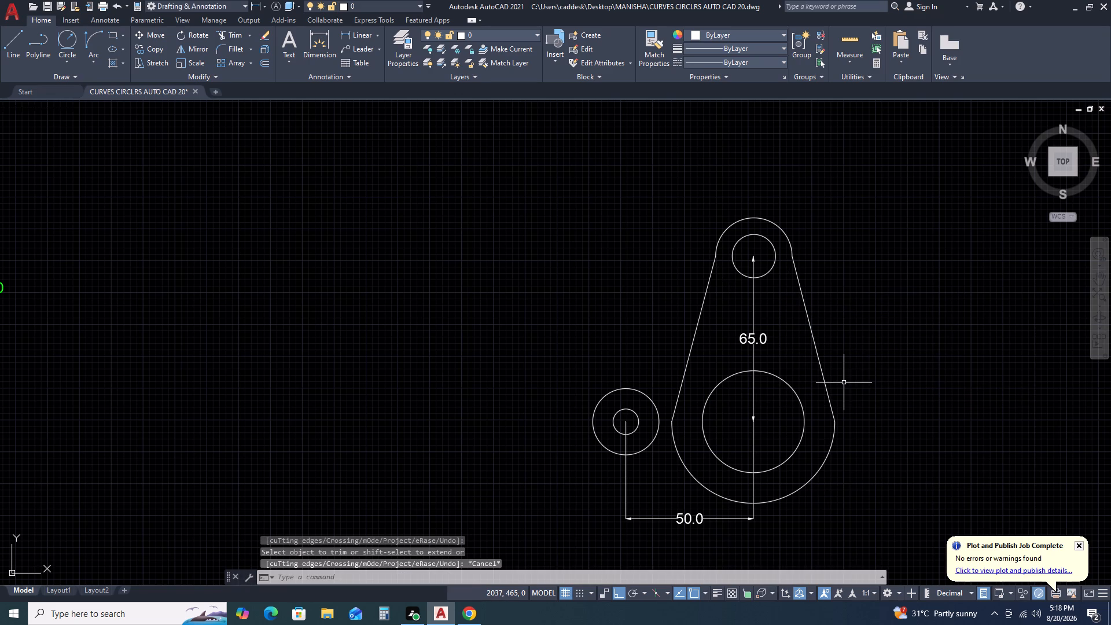
# Move the concentric 5 mm and 13 mm radius side circles about 35 mm horizontally away from the main body.
pyautogui.scroll(-1, 848, 389)
pyautogui.moveTo(868, 420); pyautogui.dragTo(840, 366, button='middle')
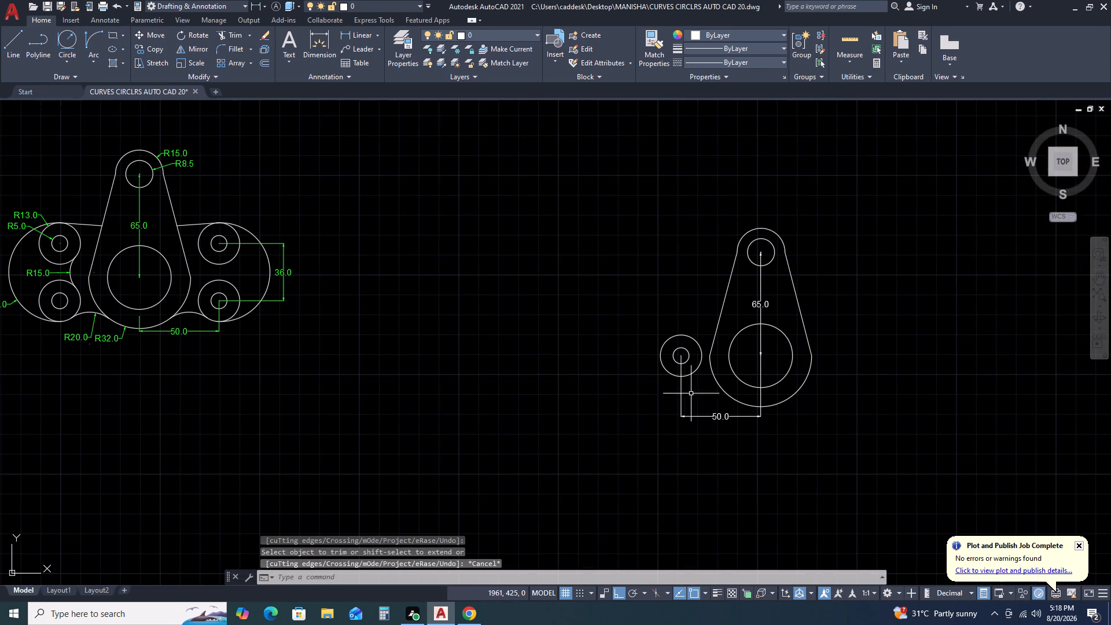
pyautogui.scroll(2, 685, 379)
pyautogui.click(702, 378)
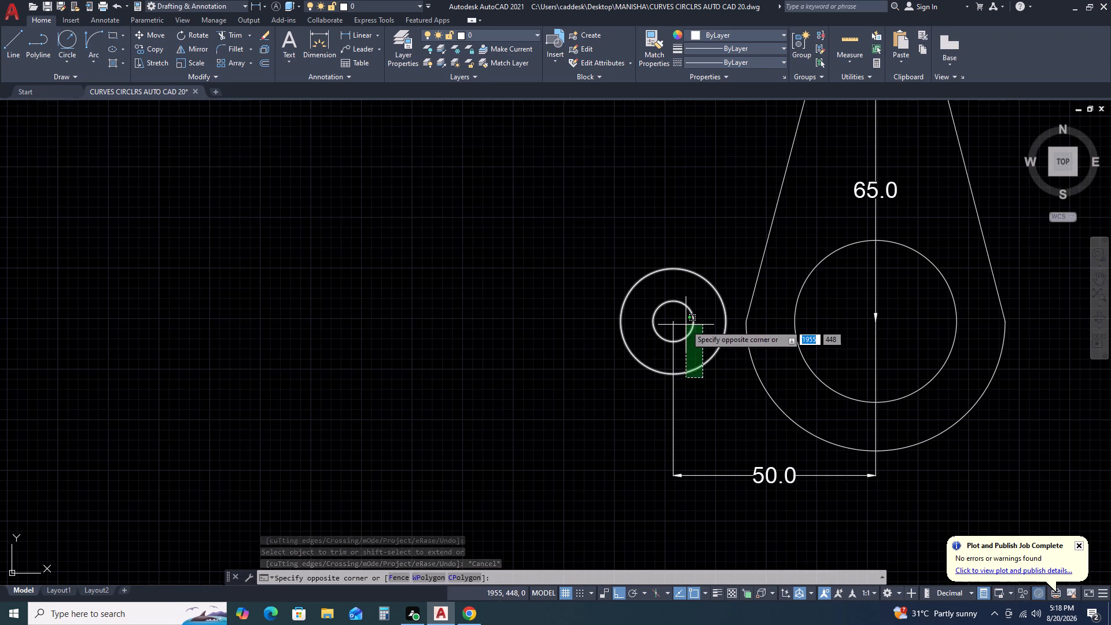
pyautogui.click(686, 325)
pyautogui.press('m')
pyautogui.press('space')
pyautogui.click(685, 334)
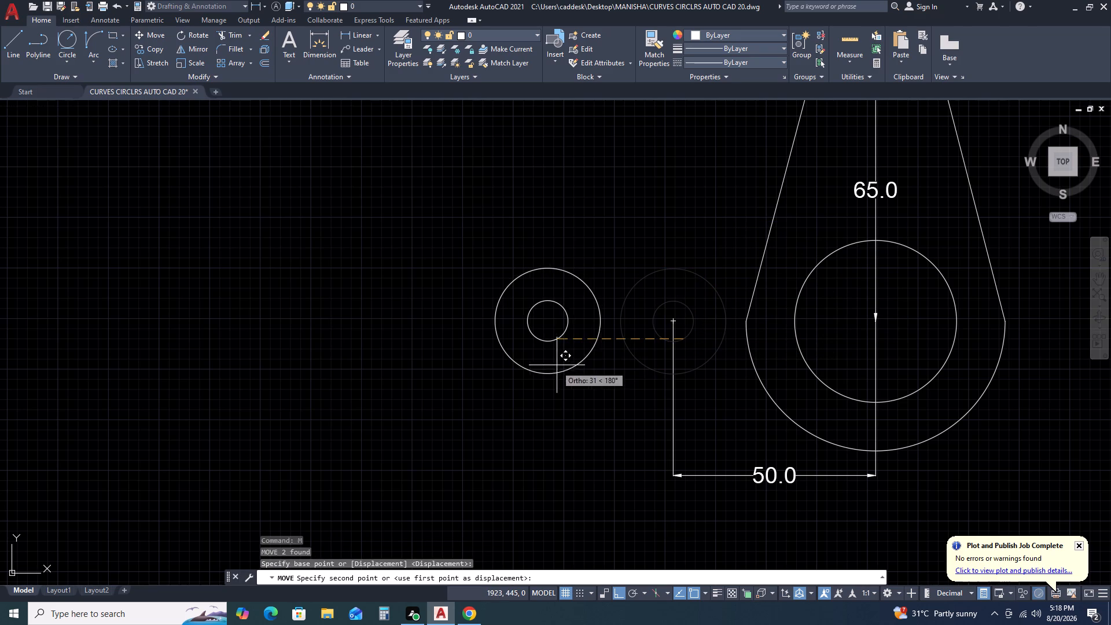
pyautogui.doubleClick(540, 374)
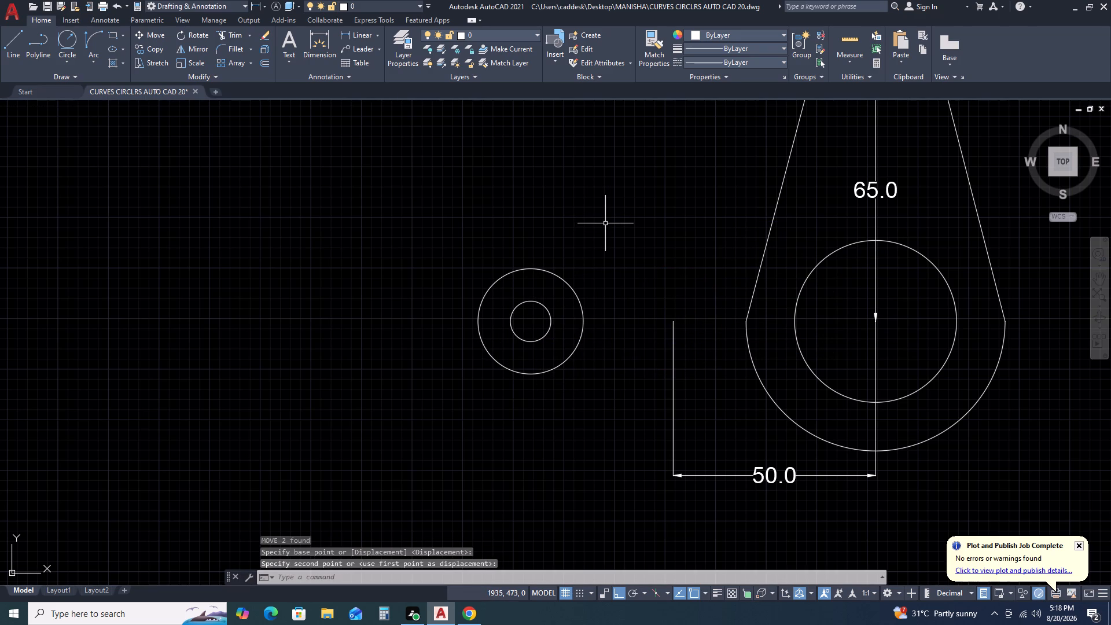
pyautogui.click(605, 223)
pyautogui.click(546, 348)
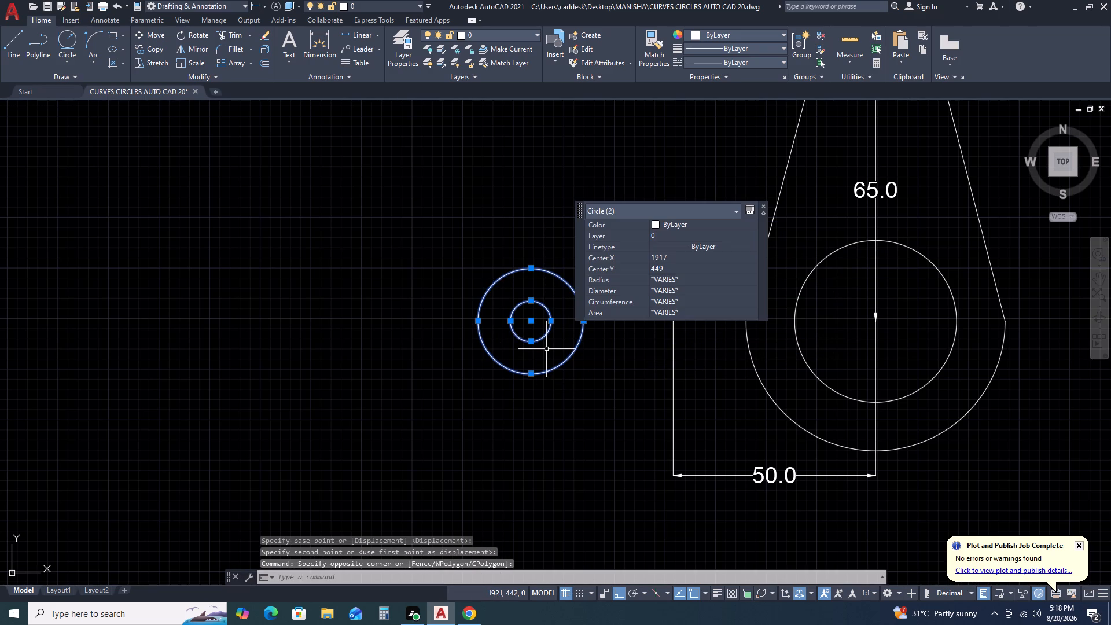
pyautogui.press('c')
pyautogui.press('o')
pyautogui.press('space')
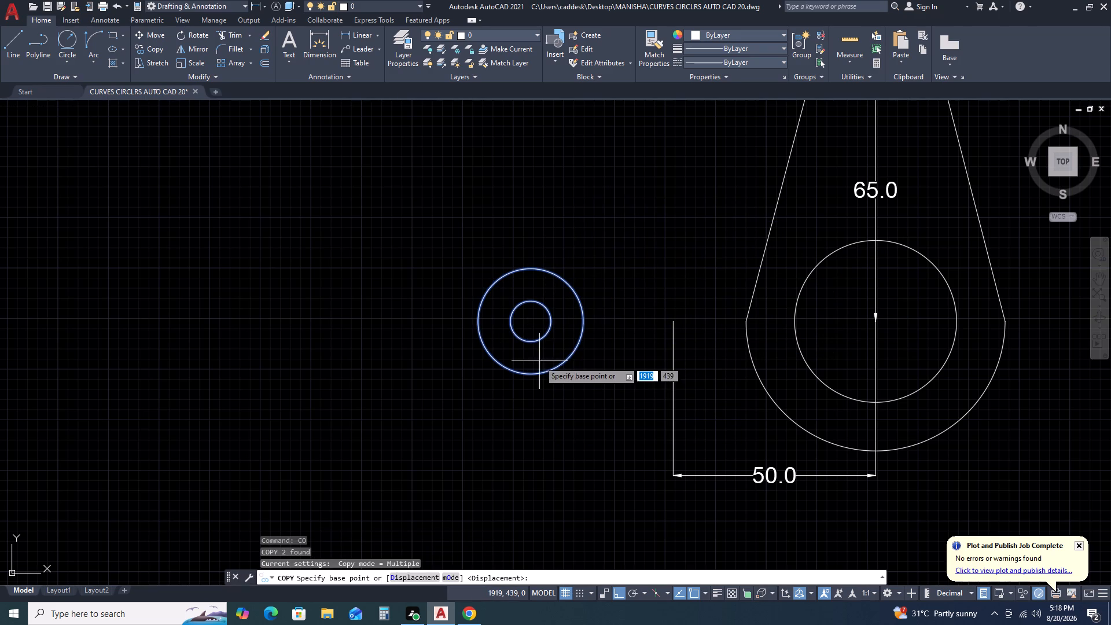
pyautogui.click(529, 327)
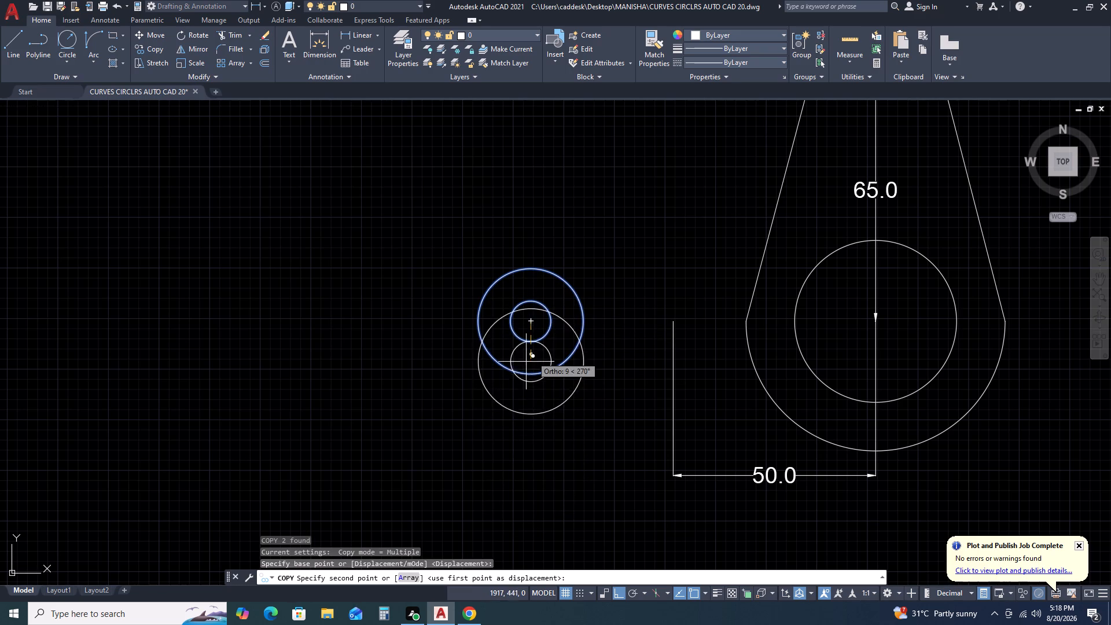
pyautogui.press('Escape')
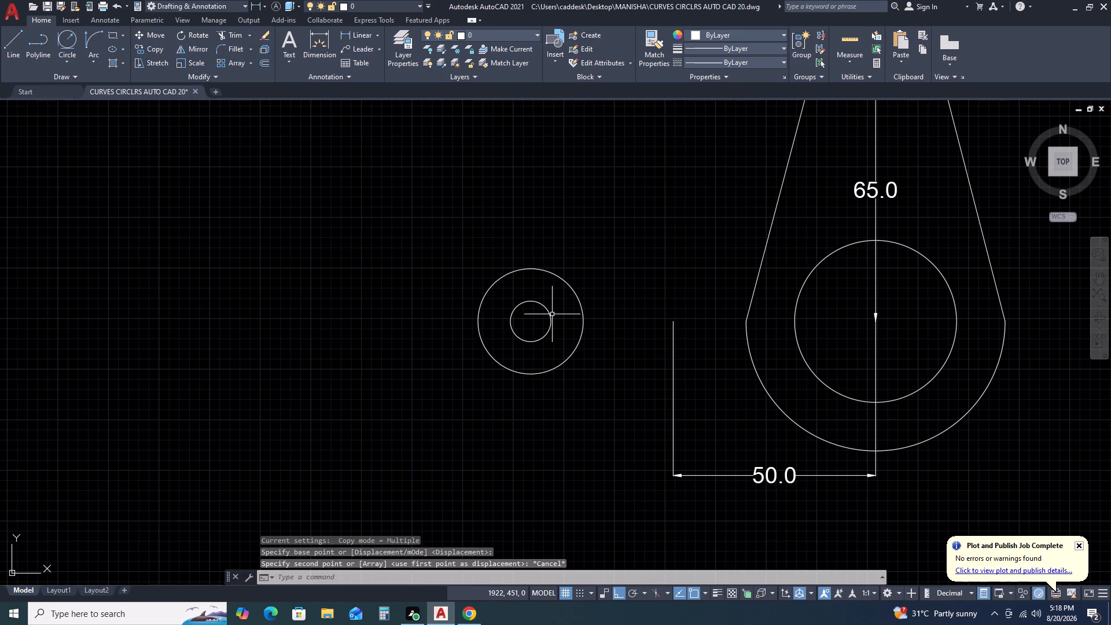
# Add a 36 mm vertical linear dimension running straight down from the moved side circles' centre.
pyautogui.press('d')
pyautogui.write('LI')
pyautogui.press('space')
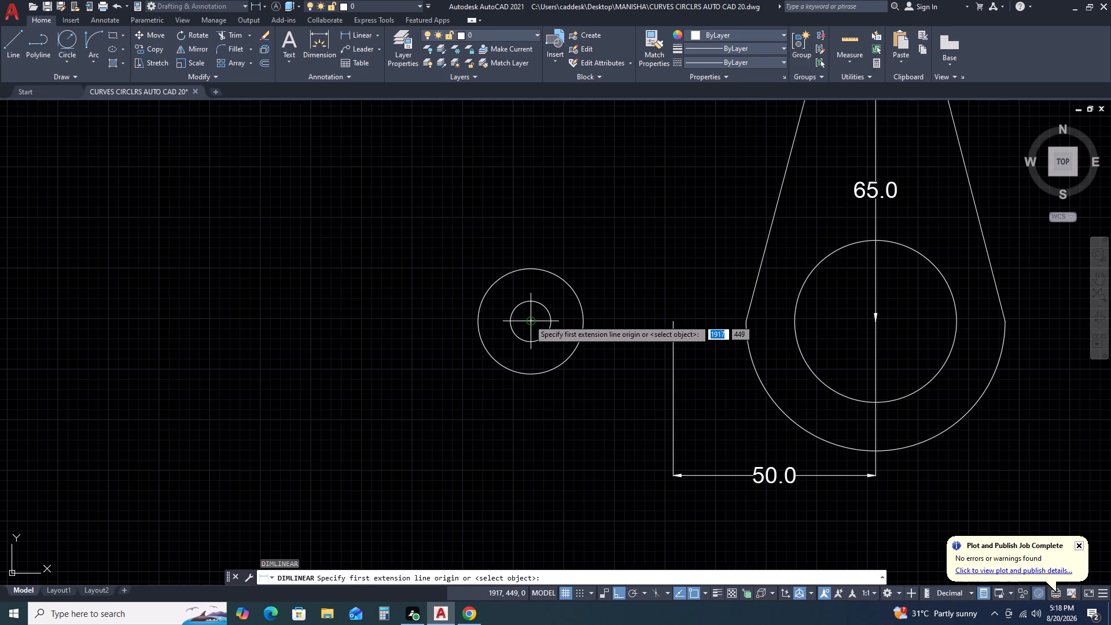
pyautogui.click(529, 319)
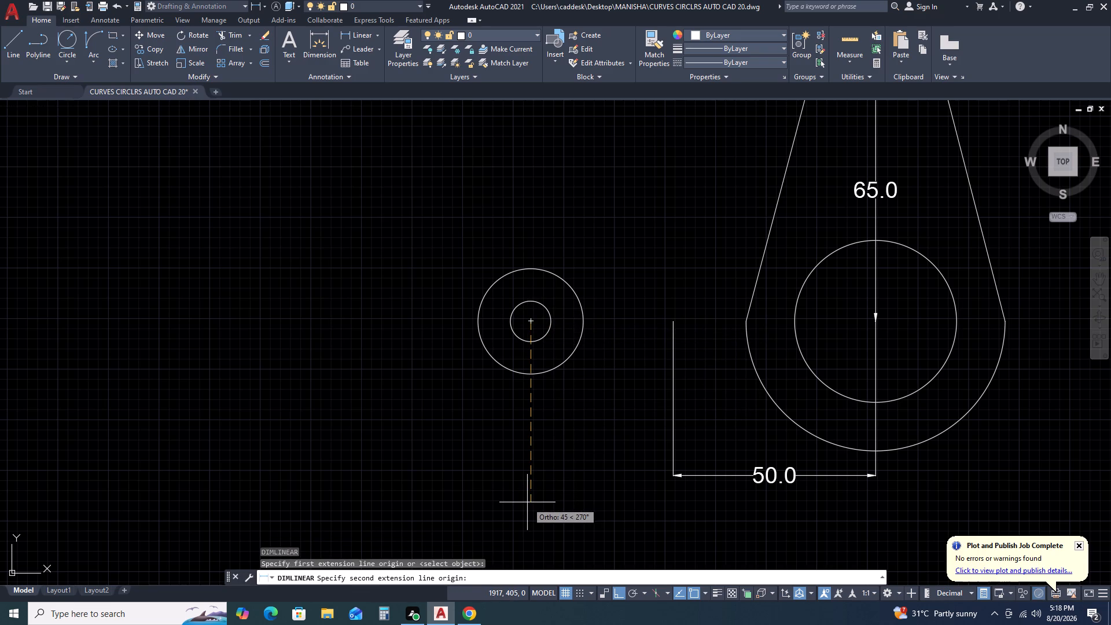
pyautogui.press('3')
pyautogui.press('6')
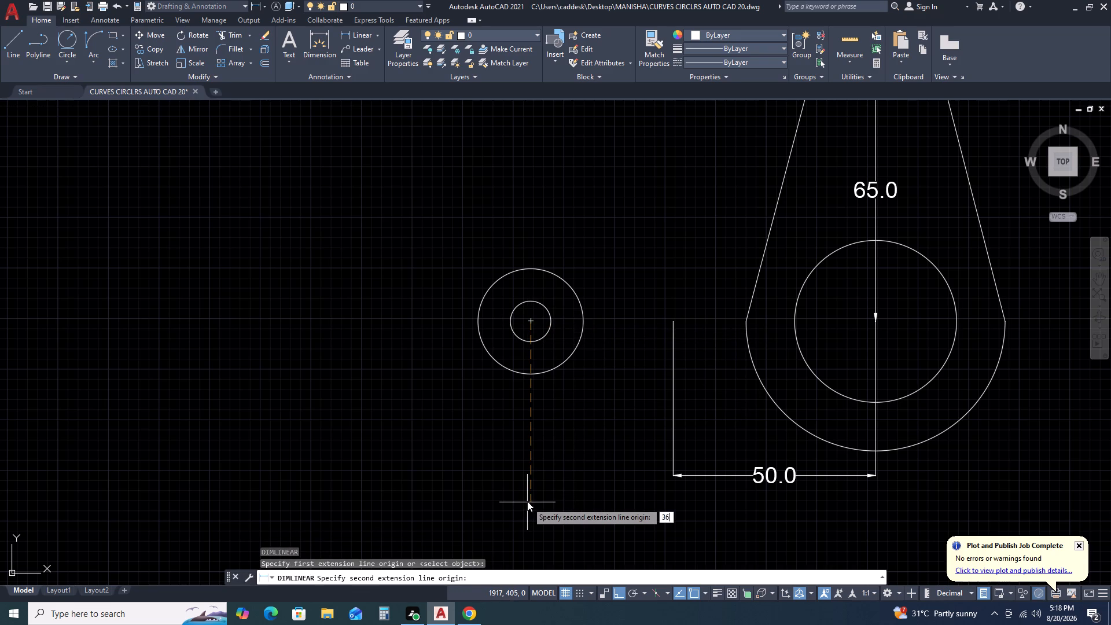
pyautogui.press('space')
pyautogui.click(529, 499)
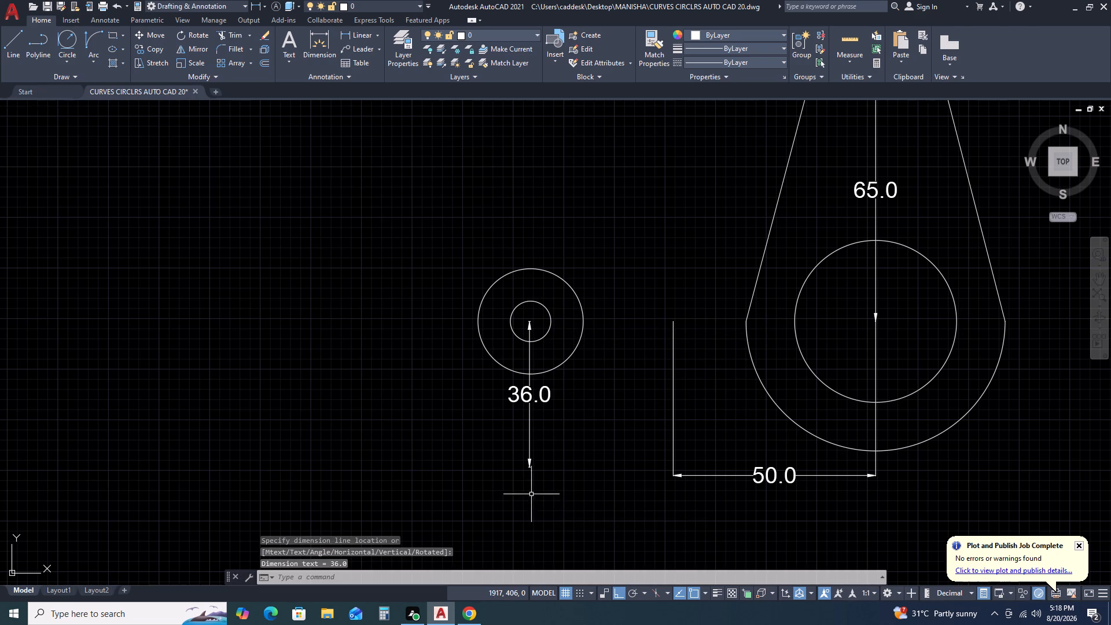
# Copy the two concentric side circles from their centre to the lower end of the 36.0 dimension.
pyautogui.doubleClick(588, 362)
pyautogui.click(543, 306)
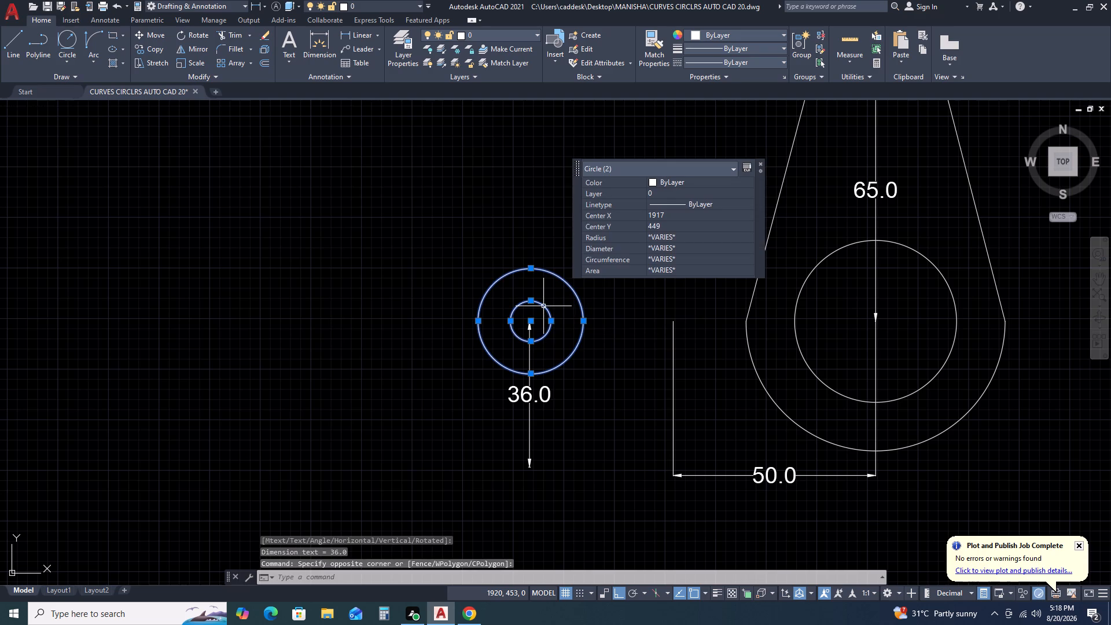
pyautogui.write('CO')
pyautogui.press('space')
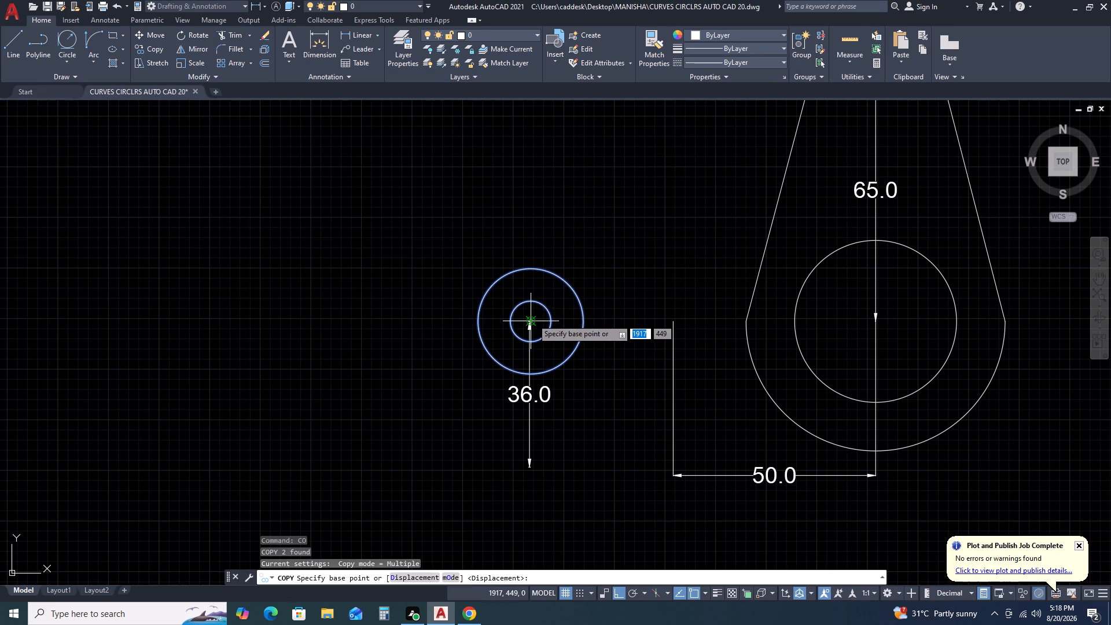
pyautogui.click(531, 320)
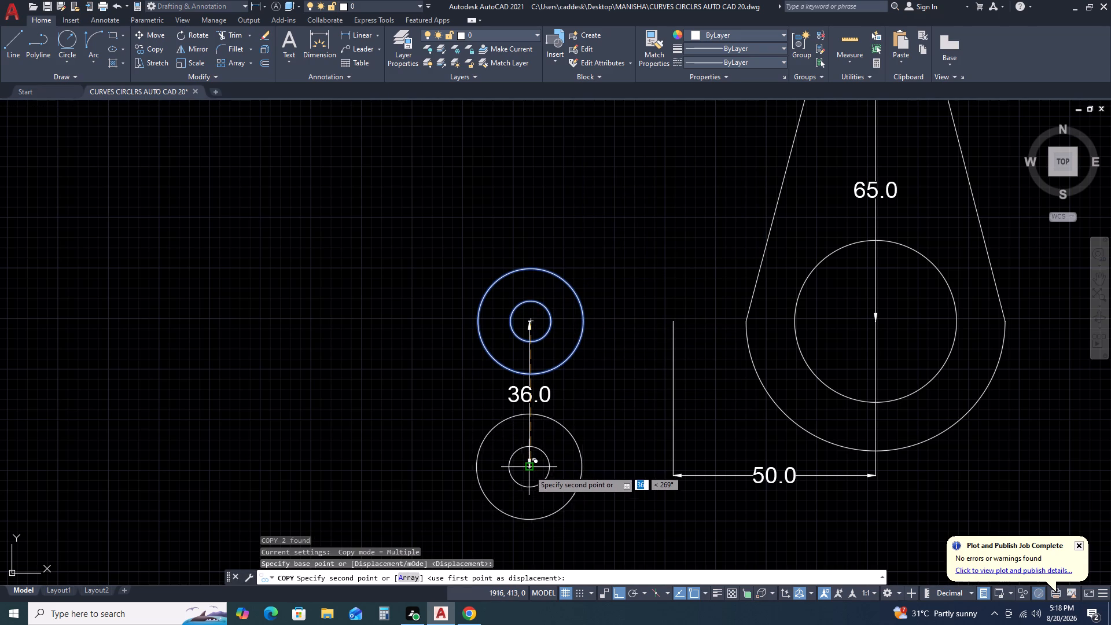
pyautogui.click(529, 469)
pyautogui.press('Escape')
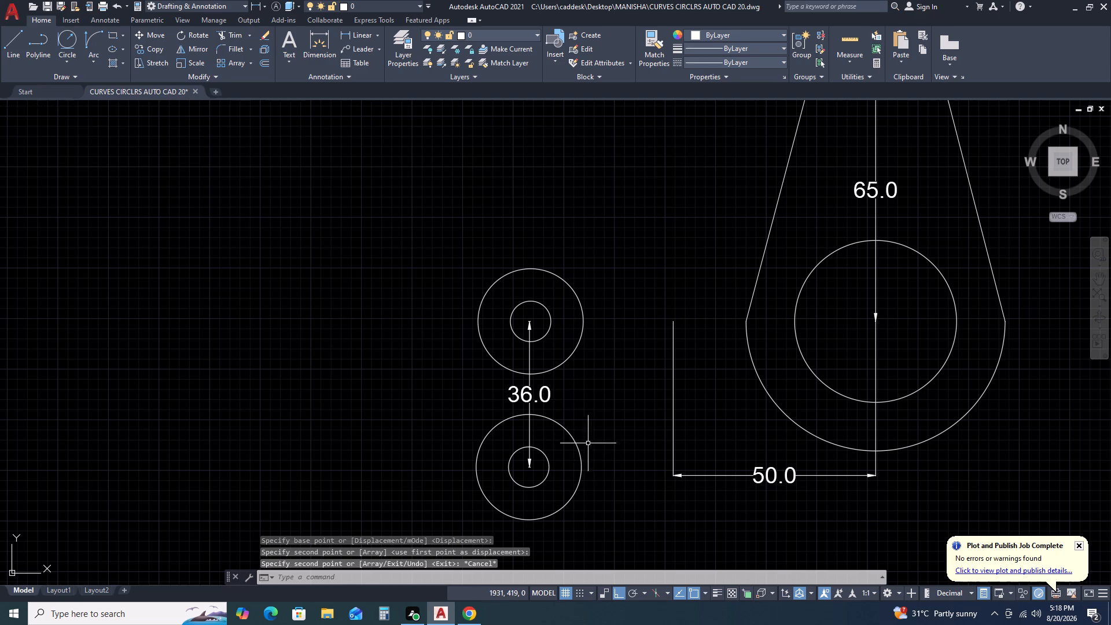
# With Ortho off, move both circle pairs and the 36.0 dimension, placing the lower centre on the 50.0 extension line about 11 mm below its upper end.
pyautogui.click(593, 480)
pyautogui.click(466, 291)
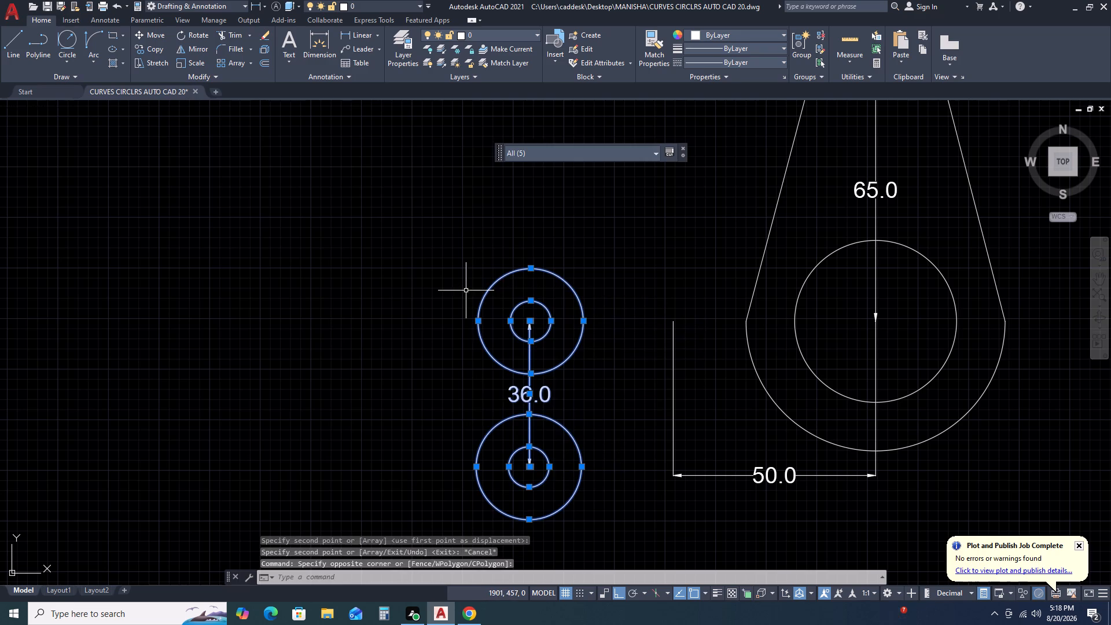
pyautogui.press('m')
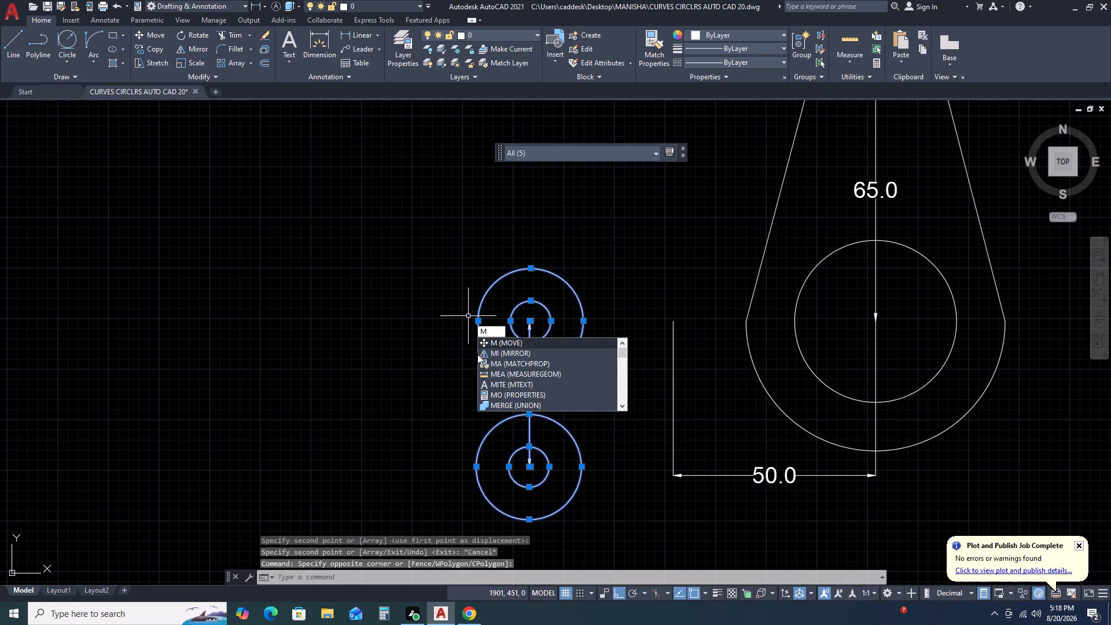
pyautogui.press('space')
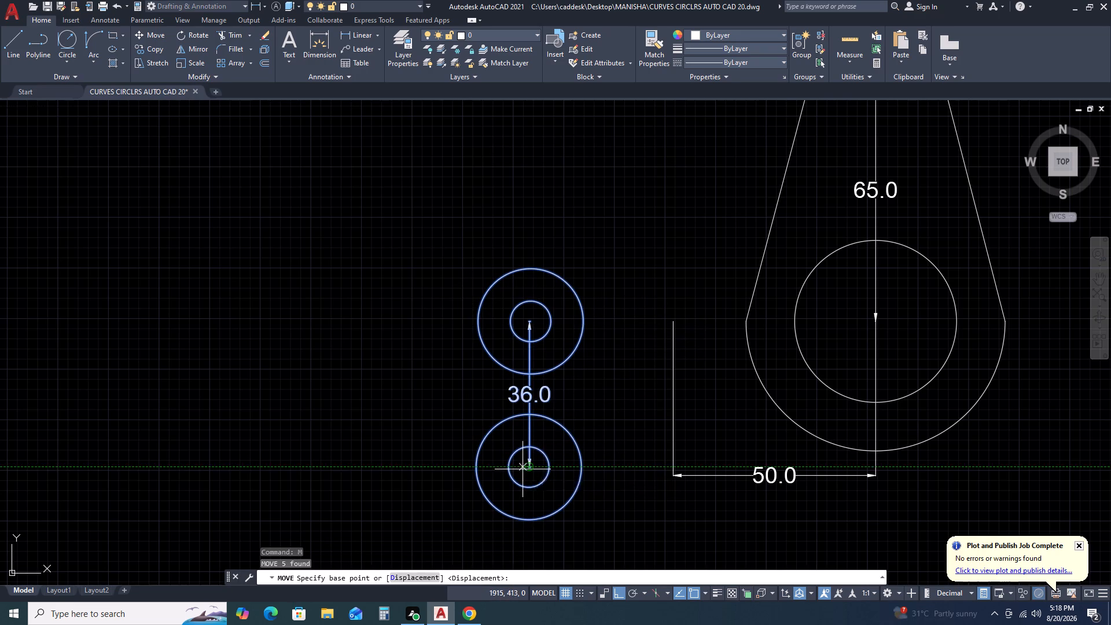
pyautogui.click(526, 468)
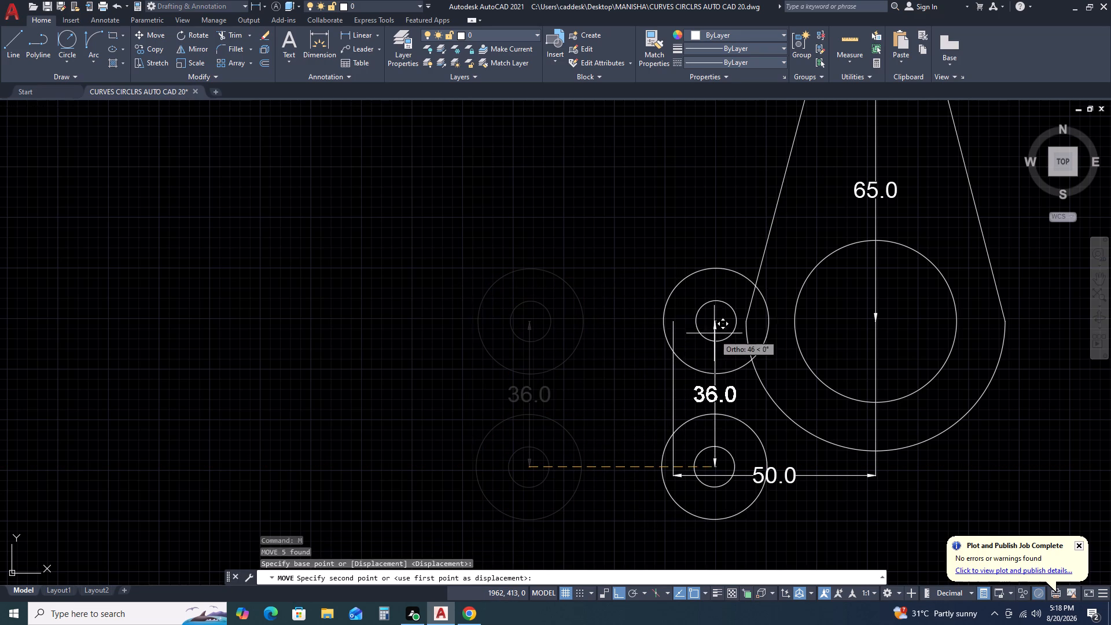
pyautogui.press('F8')
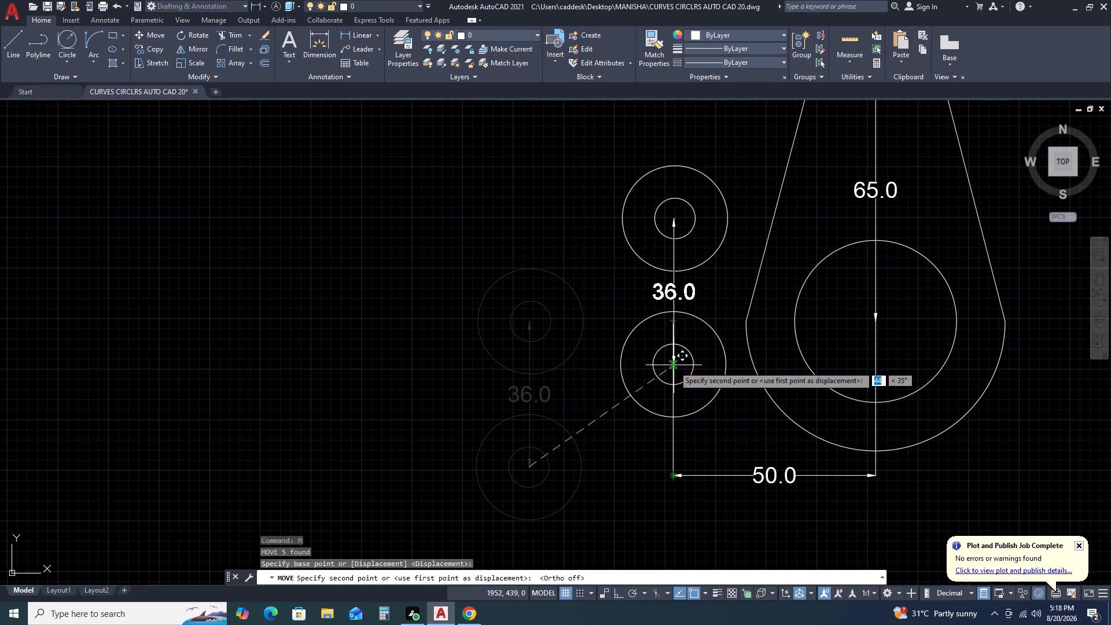
pyautogui.click(674, 366)
# Move both side circle pairs and the 36.0 dimension slightly sideways so the dimension's lower end sits exactly on the 50.0 extension line.
pyautogui.scroll(3, 681, 389)
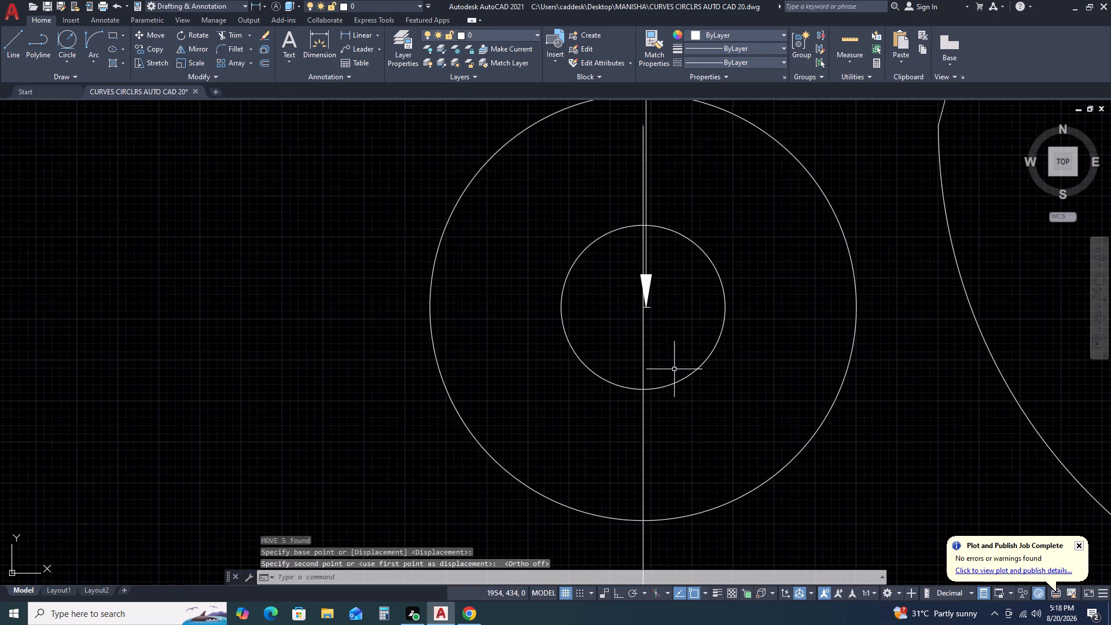
pyautogui.scroll(2, 643, 365)
pyautogui.scroll(-3, 742, 340)
pyautogui.scroll(-3, 781, 383)
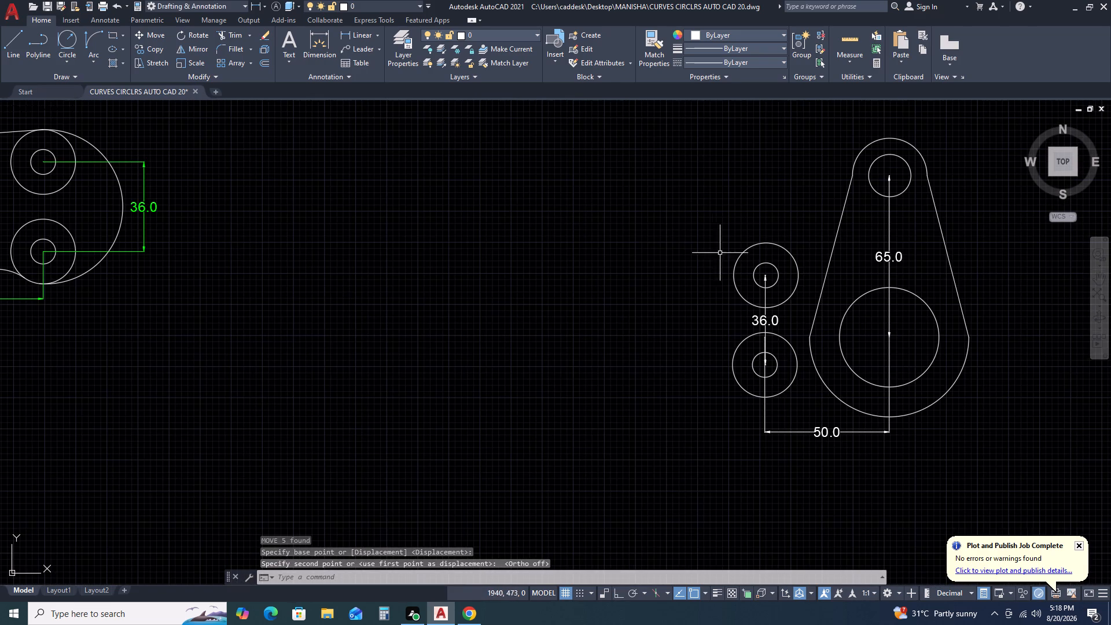
pyautogui.click(710, 232)
pyautogui.moveTo(710, 232); pyautogui.dragTo(712, 237)
pyautogui.click(802, 408)
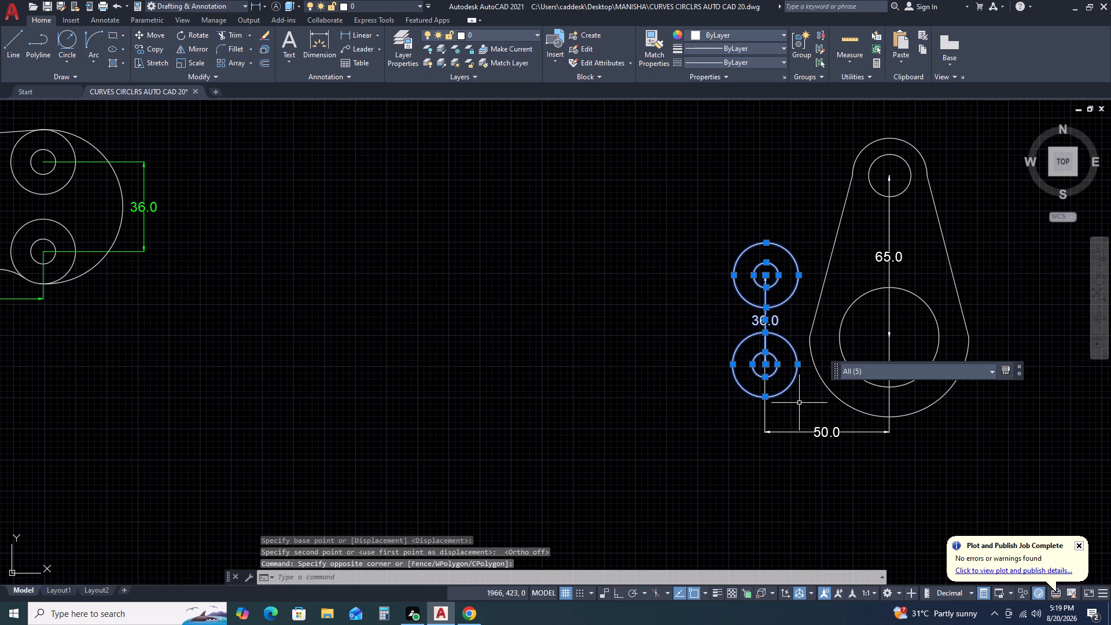
pyautogui.press('m')
pyautogui.press('space')
pyautogui.scroll(4, 764, 362)
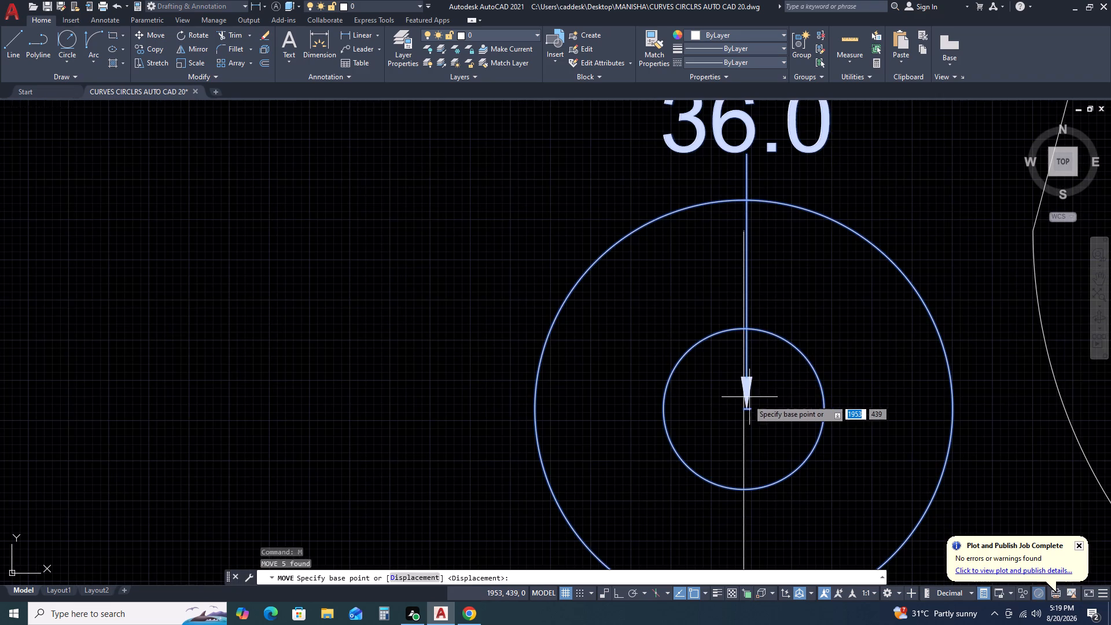
pyautogui.scroll(3, 746, 409)
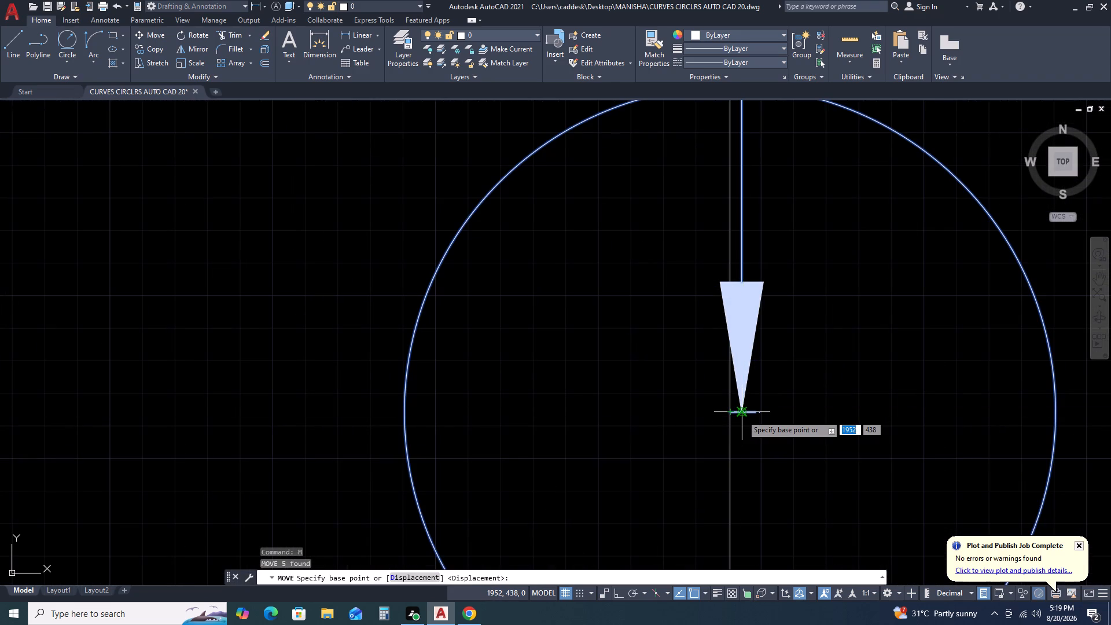
pyautogui.click(742, 415)
pyautogui.click(730, 416)
# Draw a tangent-tangent-radius circle of 15 mm radius touching the two outer side circles on the side facing the main body.
pyautogui.scroll(-4, 663, 435)
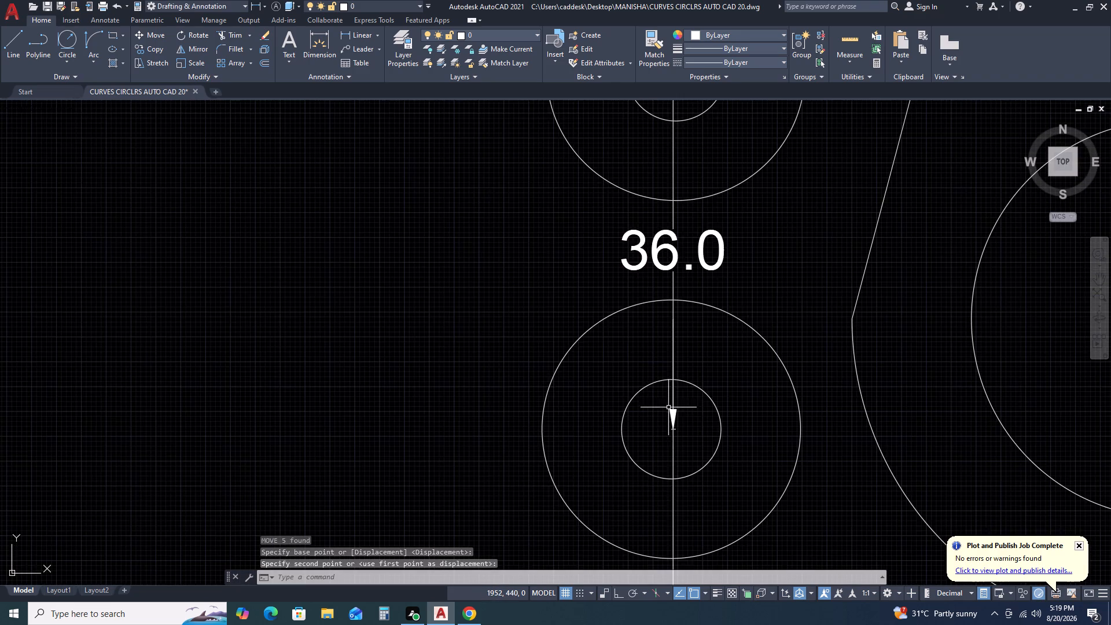
pyautogui.scroll(-4, 742, 392)
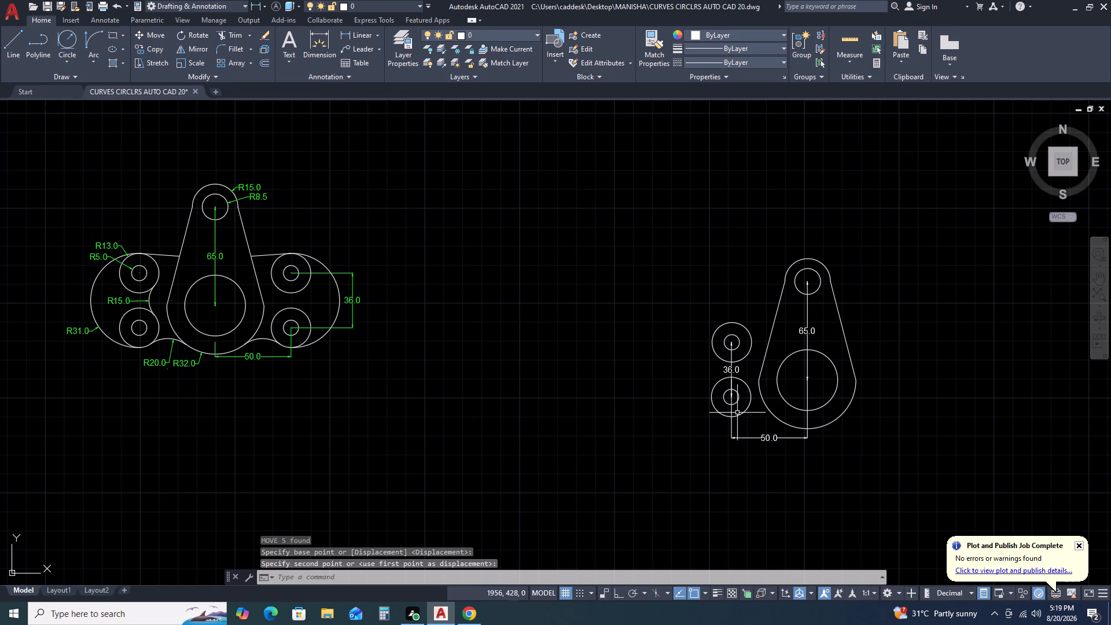
pyautogui.scroll(3, 735, 378)
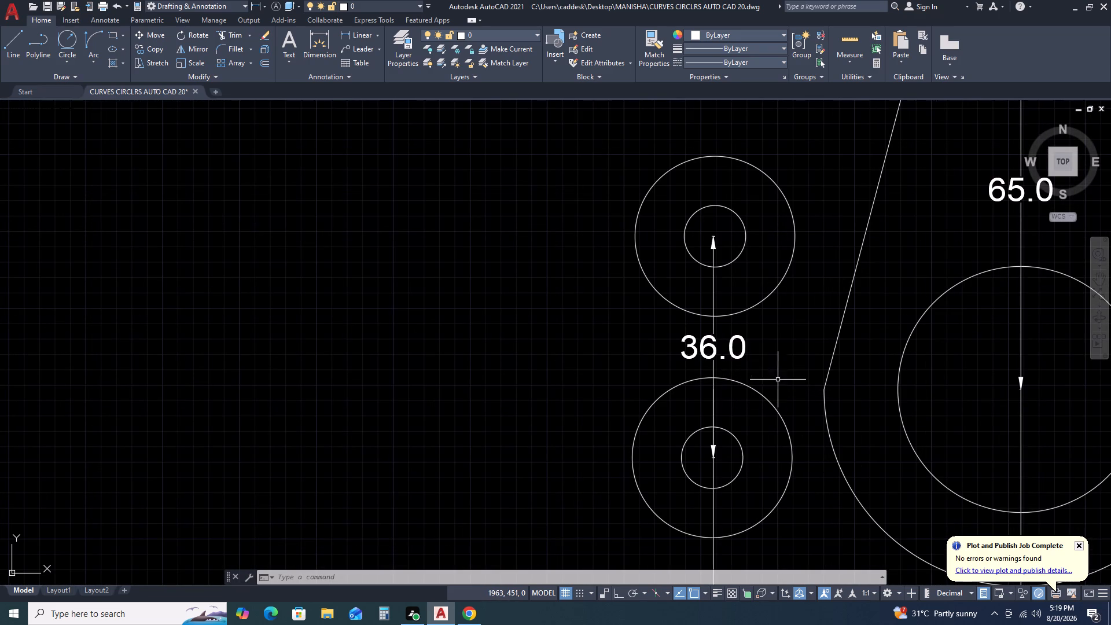
pyautogui.click(69, 40)
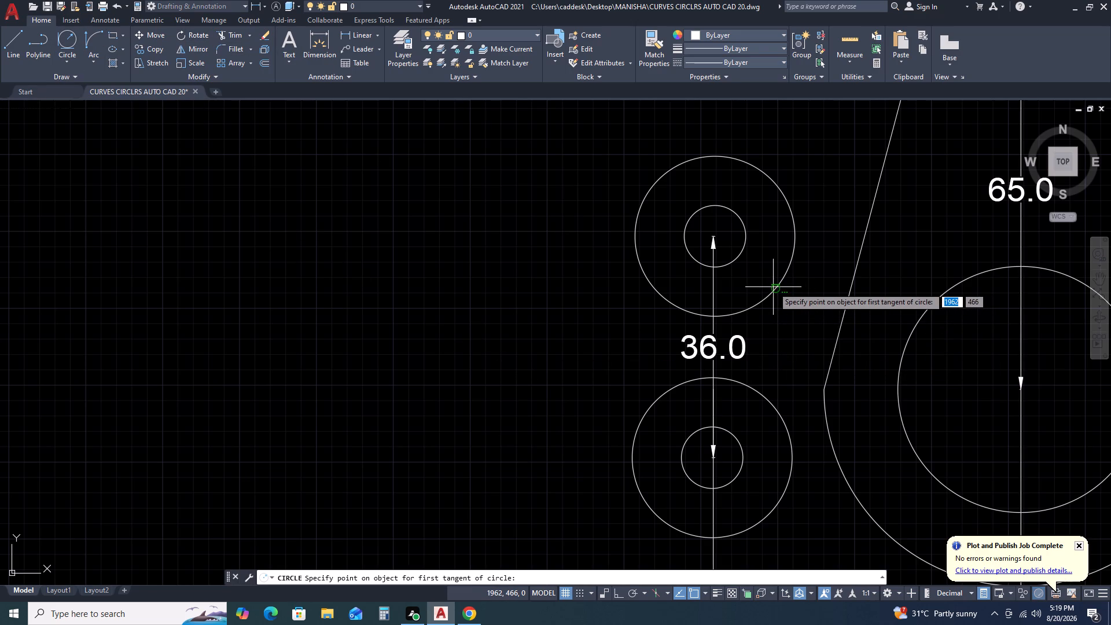
pyautogui.click(774, 289)
pyautogui.click(793, 442)
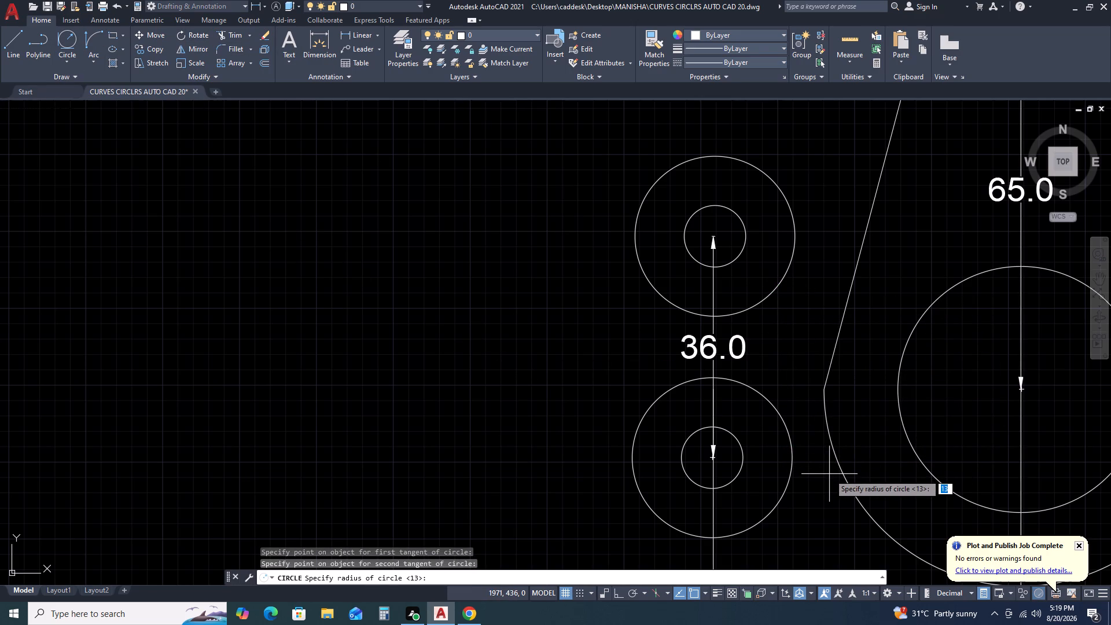
pyautogui.press('1')
pyautogui.press('5')
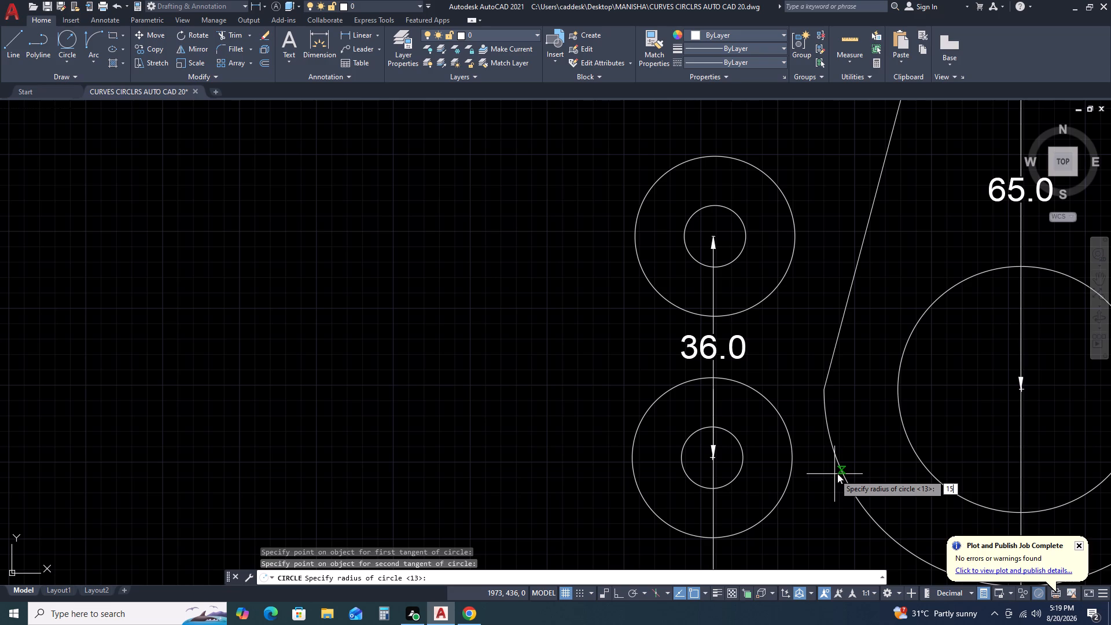
pyautogui.press('Return')
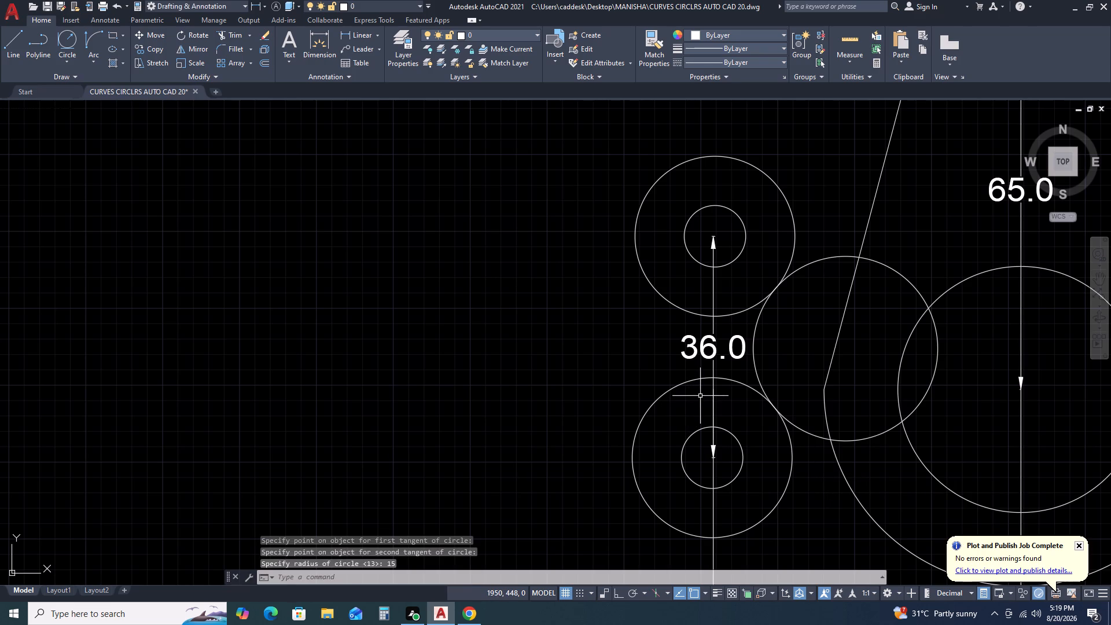
# Trim the 15 mm radius circle to leave only the concave arc joining the two outer side circles.
pyautogui.press('t')
pyautogui.press('r')
pyautogui.press('space')
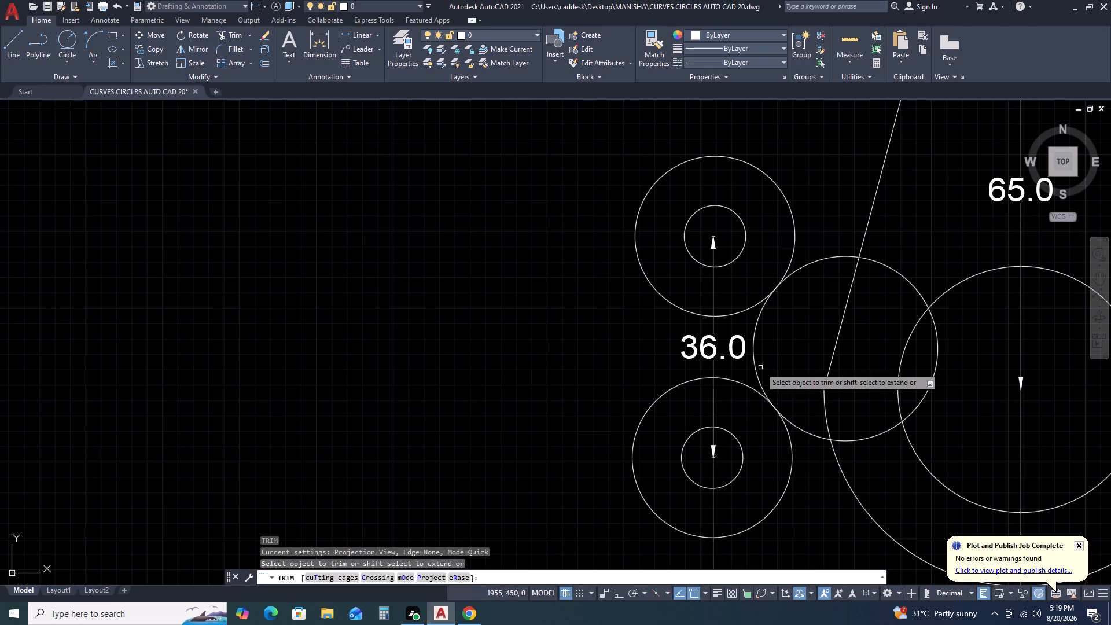
pyautogui.doubleClick(821, 259)
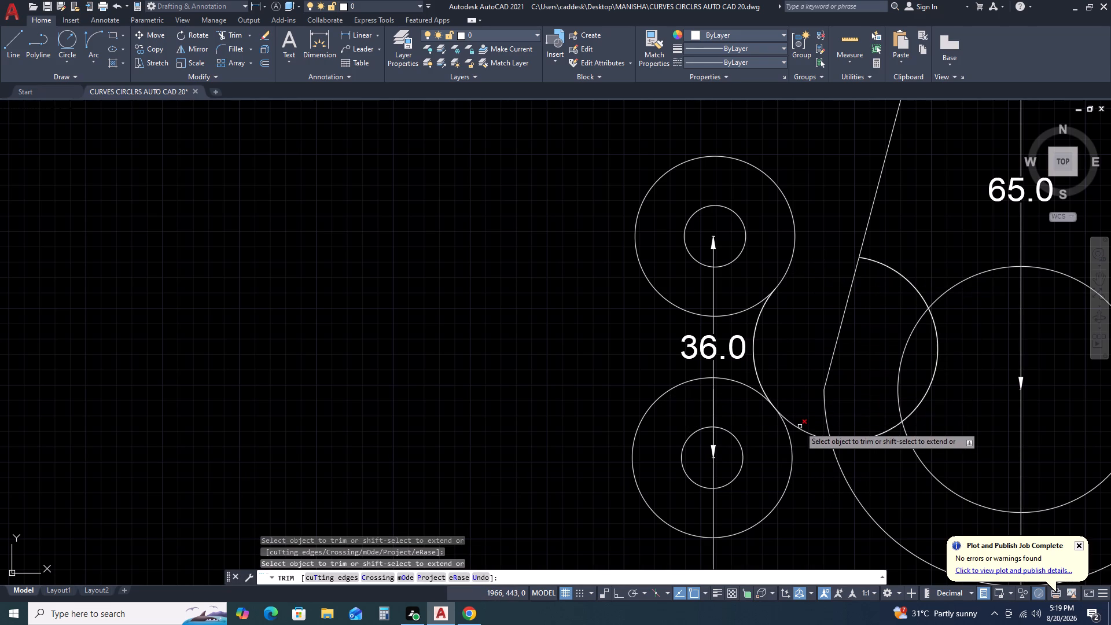
pyautogui.click(799, 428)
pyautogui.click(866, 437)
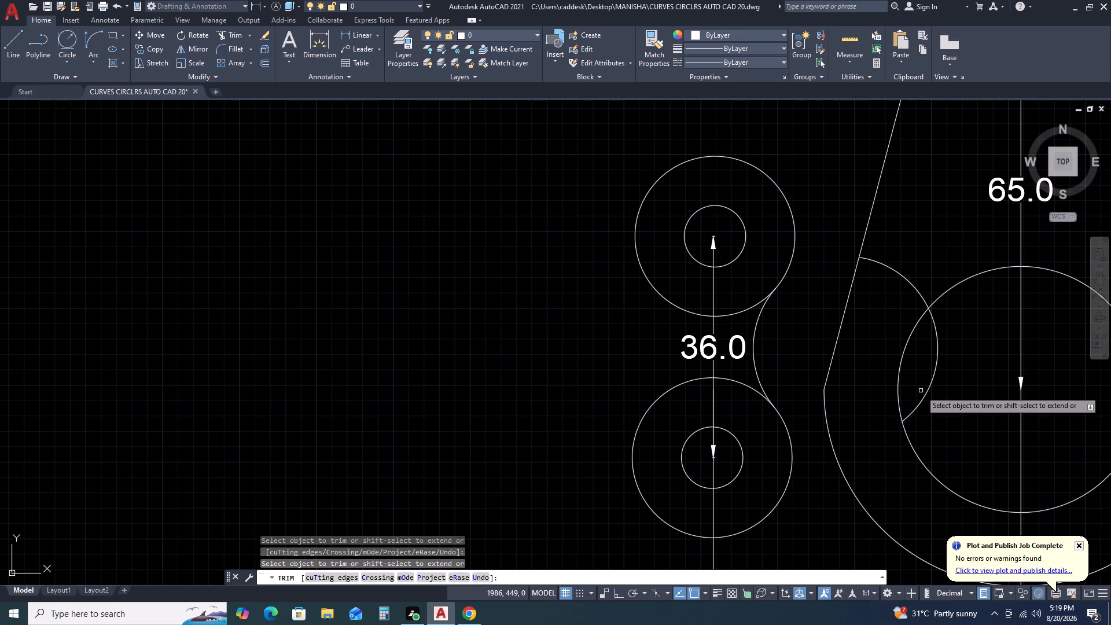
pyautogui.click(921, 391)
pyautogui.click(940, 365)
pyautogui.click(925, 255)
pyautogui.moveTo(925, 255); pyautogui.dragTo(917, 264)
pyautogui.click(901, 302)
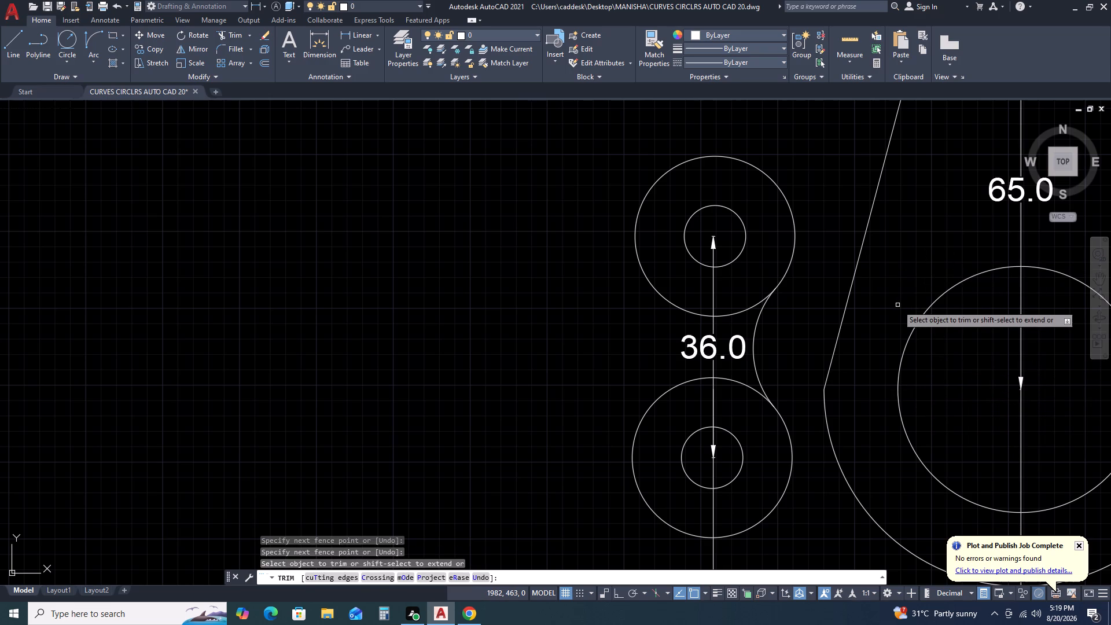
pyautogui.press('Escape')
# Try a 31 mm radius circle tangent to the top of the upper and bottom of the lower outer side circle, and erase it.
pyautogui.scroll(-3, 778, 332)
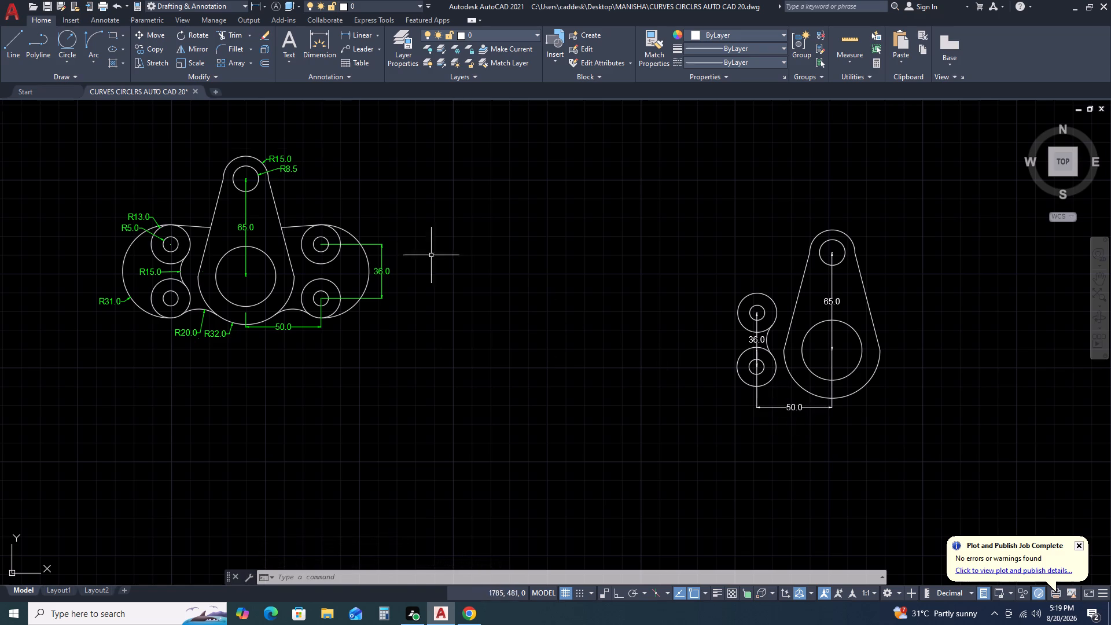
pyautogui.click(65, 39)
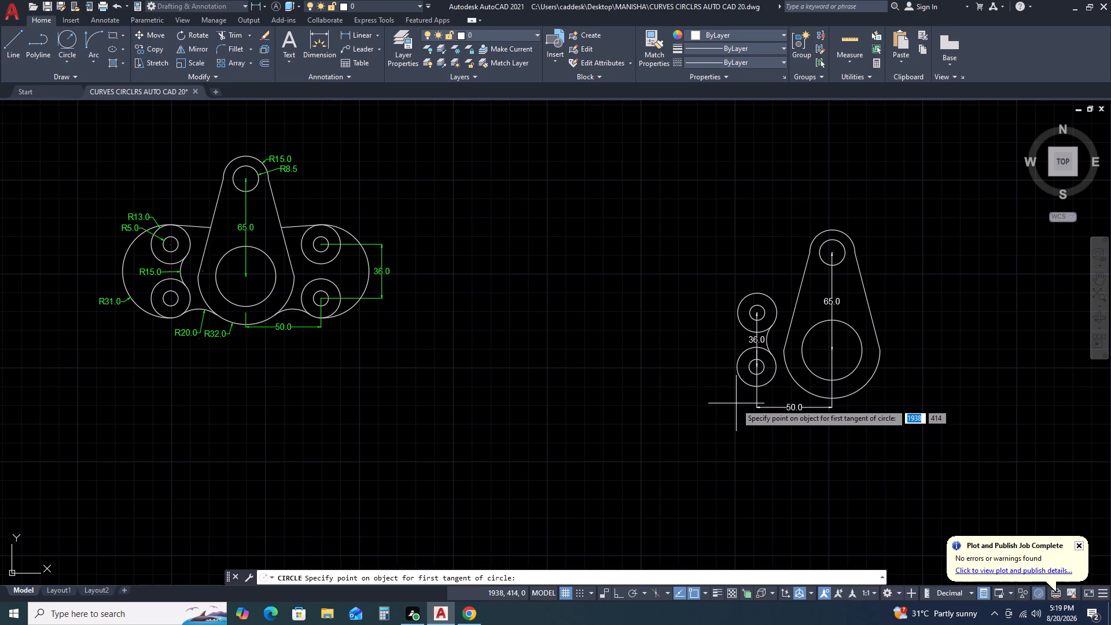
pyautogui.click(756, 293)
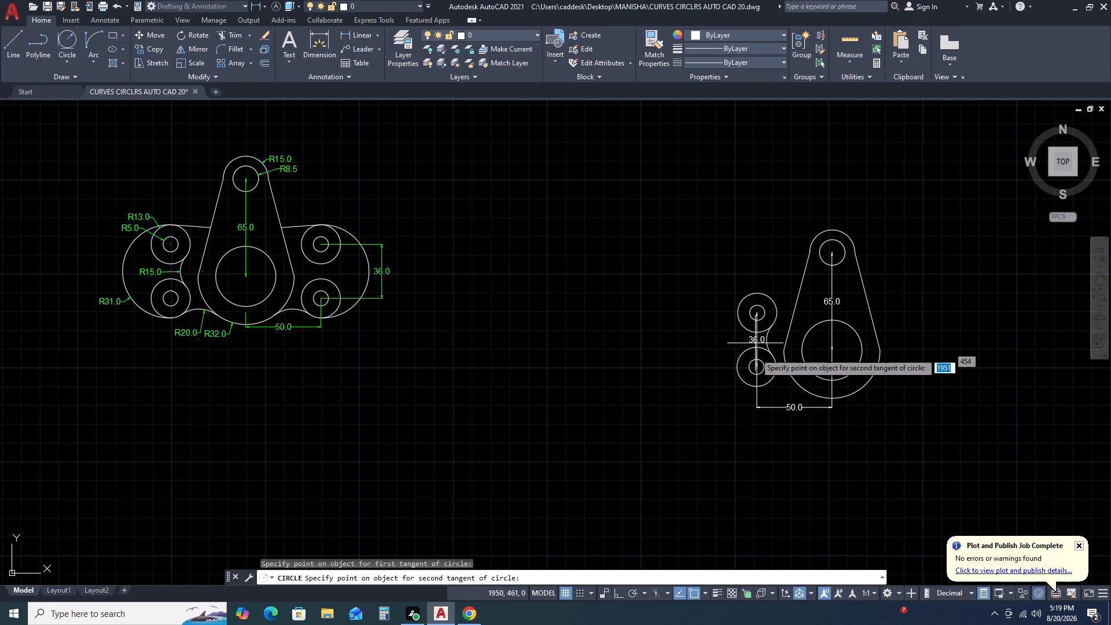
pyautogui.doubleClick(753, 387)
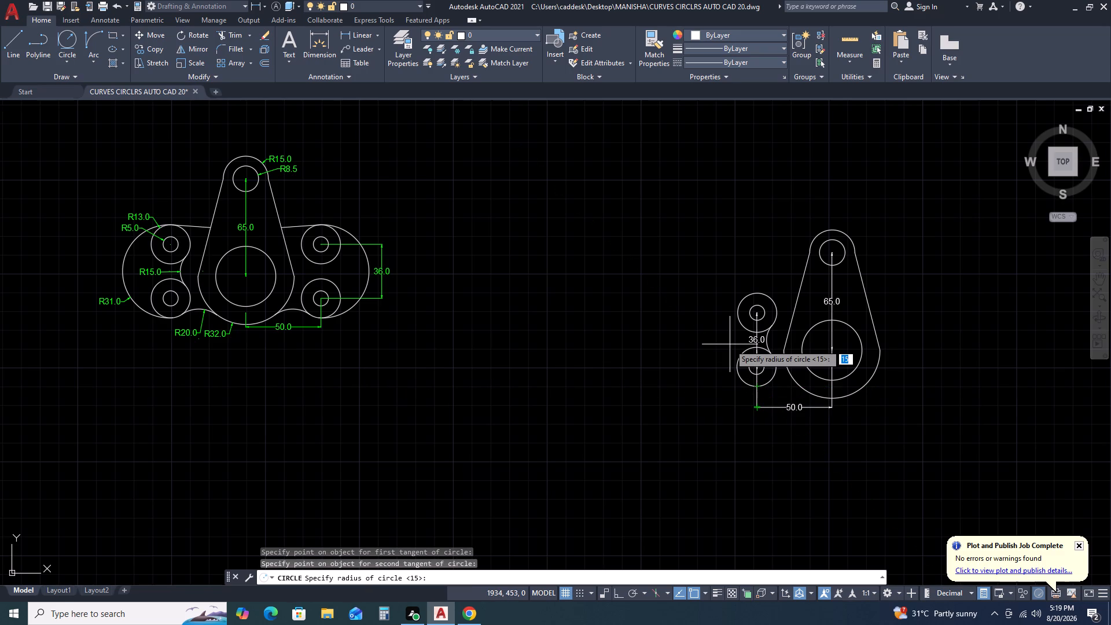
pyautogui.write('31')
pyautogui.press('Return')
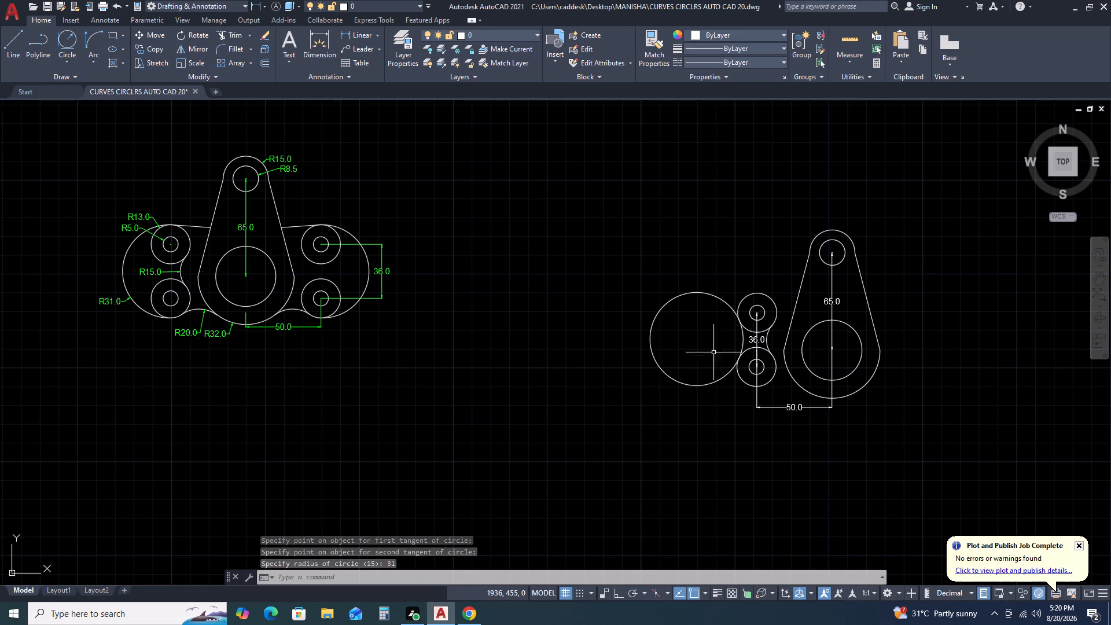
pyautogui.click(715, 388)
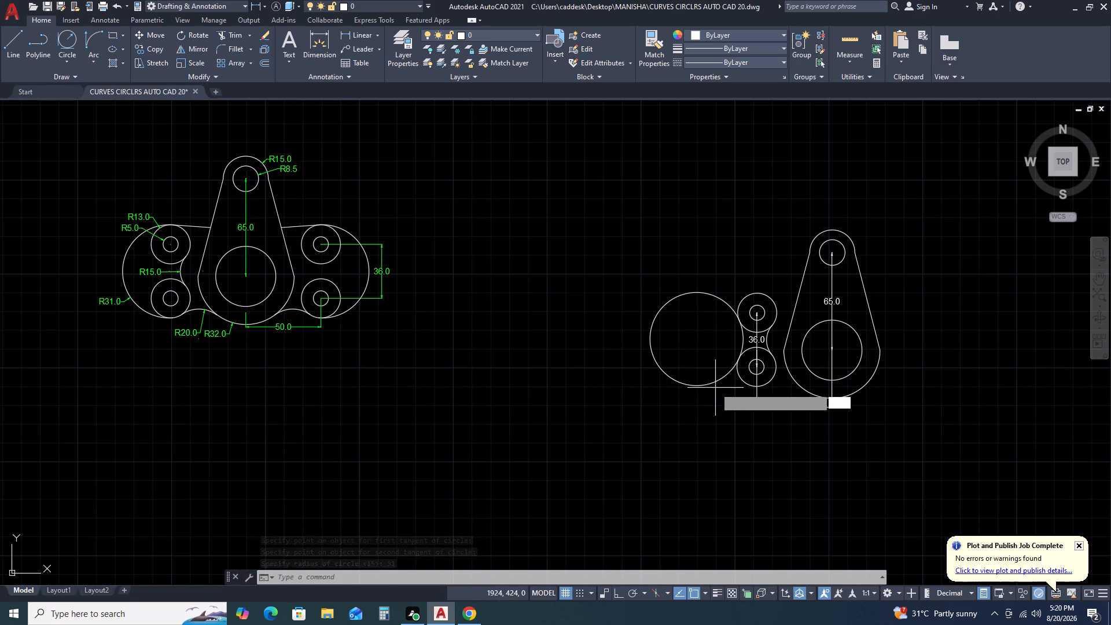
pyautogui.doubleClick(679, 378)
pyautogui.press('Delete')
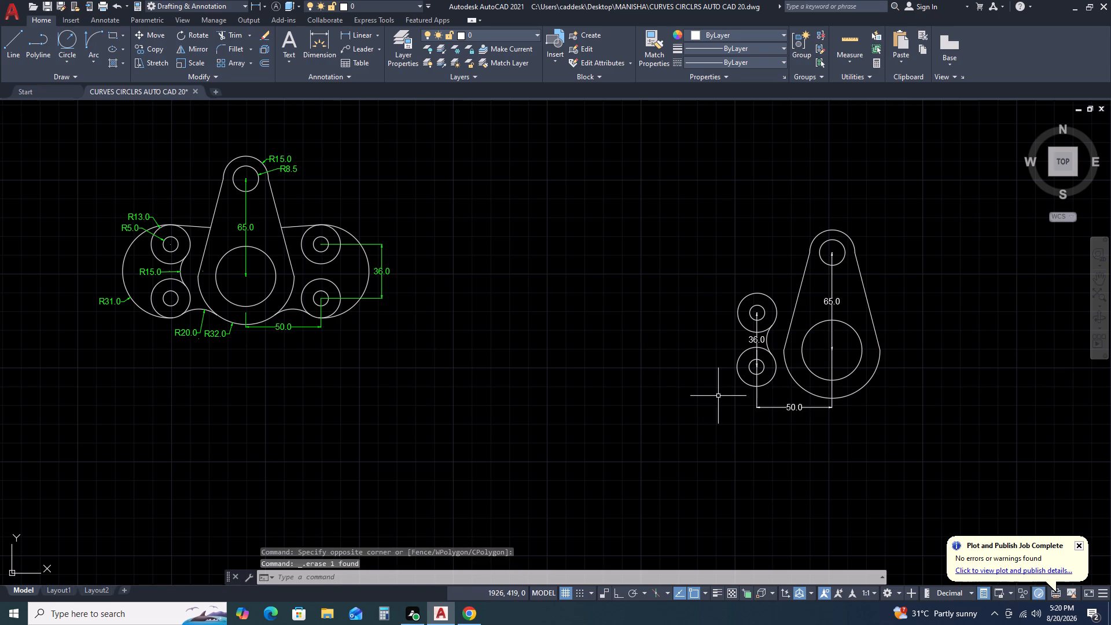
# Draw a 31 mm radius circle tangent to the outer side circles, picking the lower circle's bottom first and the upper circle's top second.
pyautogui.click(57, 34)
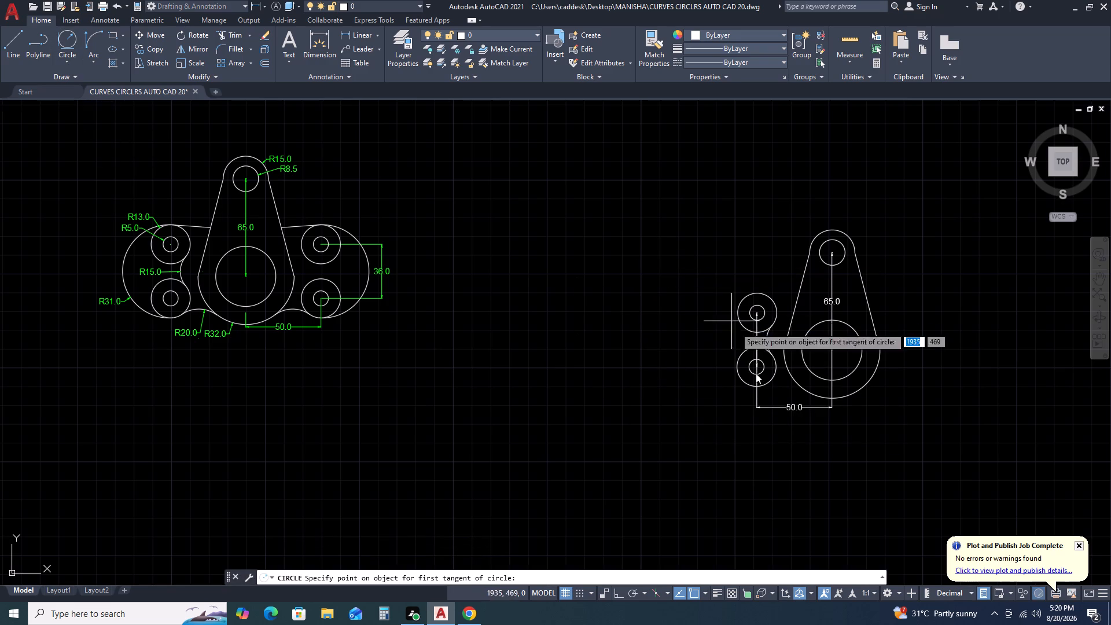
pyautogui.click(756, 387)
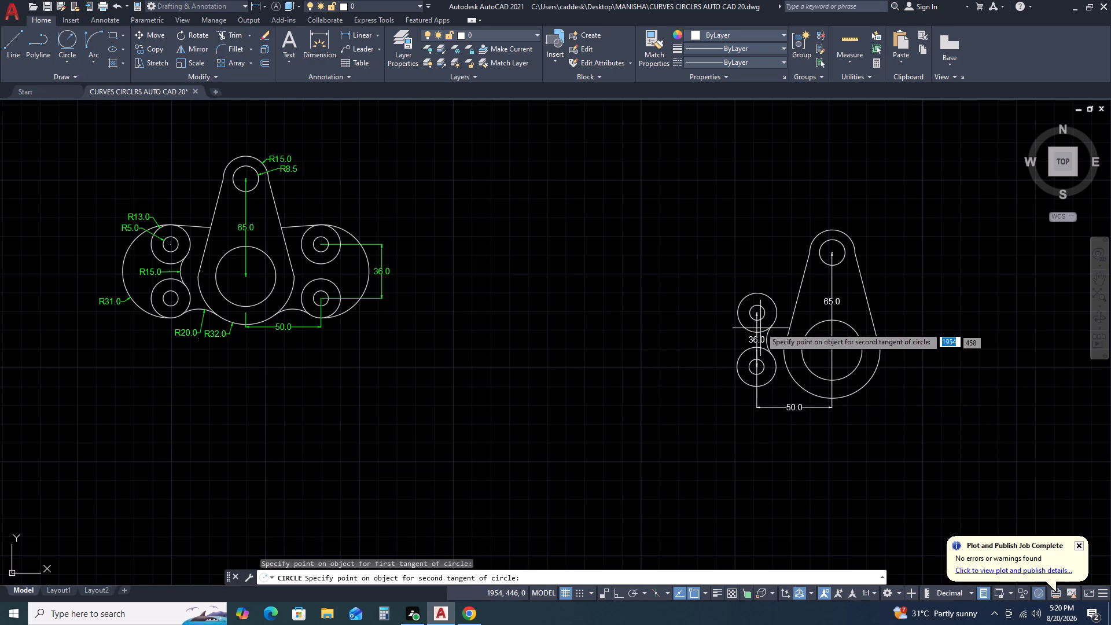
pyautogui.doubleClick(756, 291)
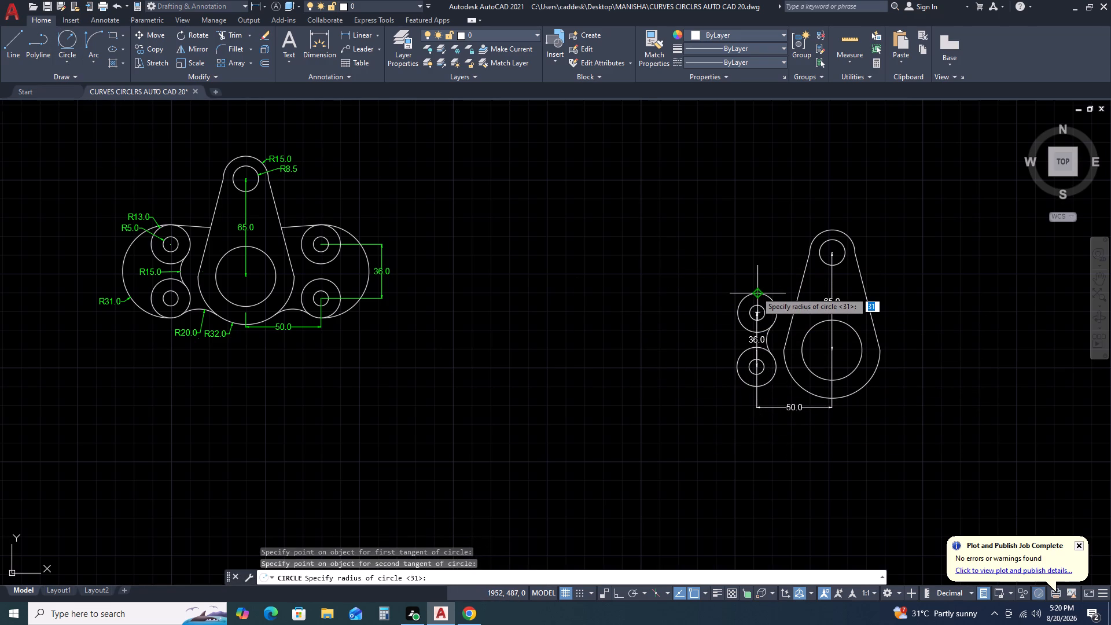
pyautogui.write('31')
pyautogui.press('Return')
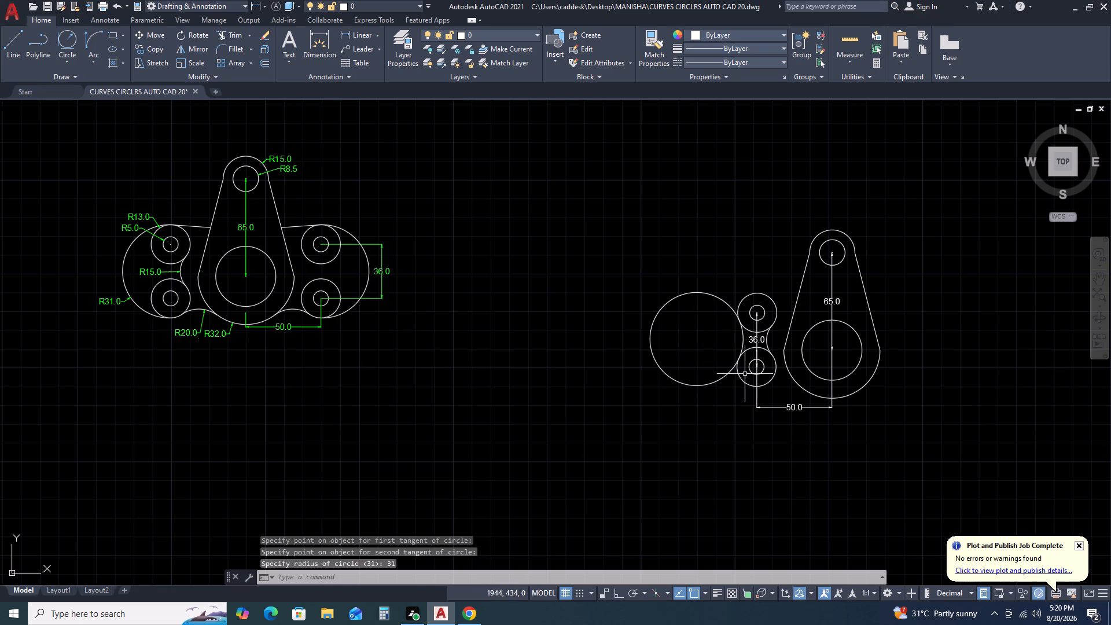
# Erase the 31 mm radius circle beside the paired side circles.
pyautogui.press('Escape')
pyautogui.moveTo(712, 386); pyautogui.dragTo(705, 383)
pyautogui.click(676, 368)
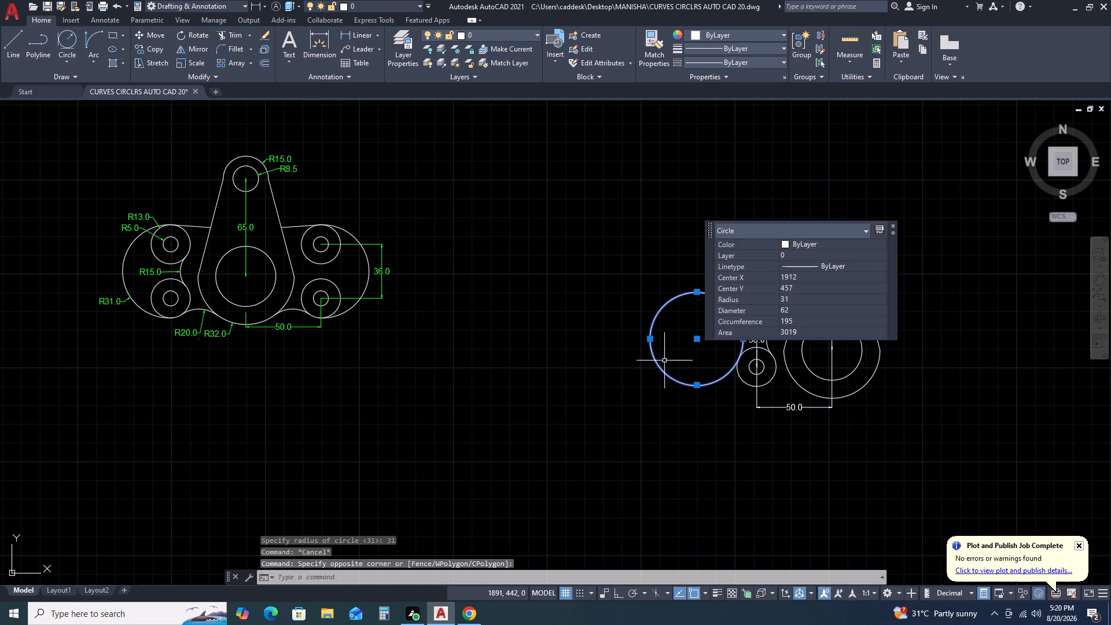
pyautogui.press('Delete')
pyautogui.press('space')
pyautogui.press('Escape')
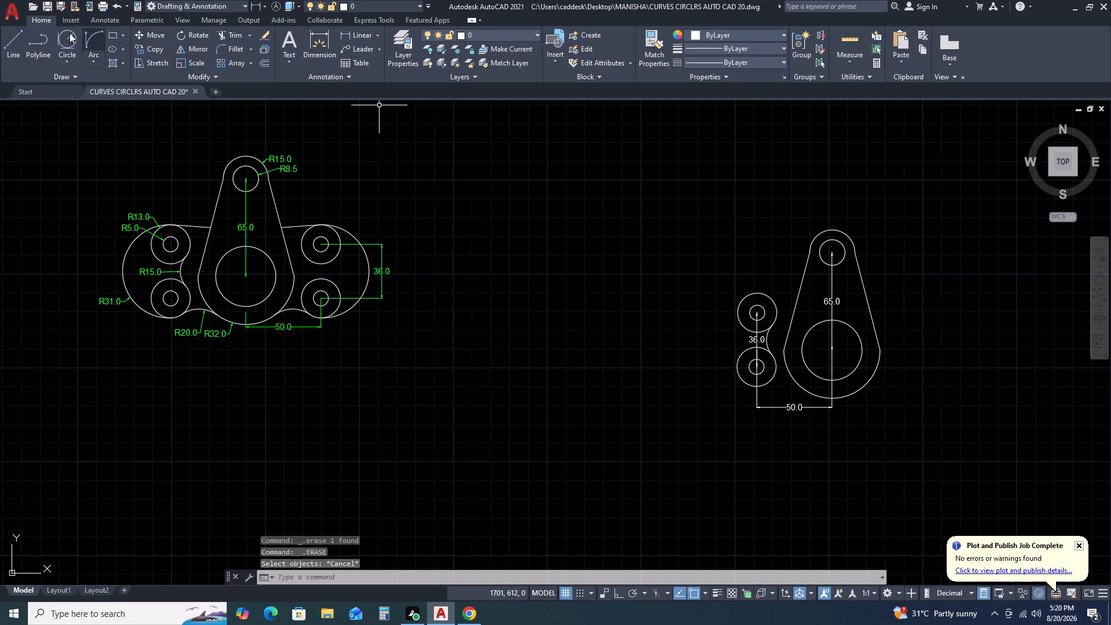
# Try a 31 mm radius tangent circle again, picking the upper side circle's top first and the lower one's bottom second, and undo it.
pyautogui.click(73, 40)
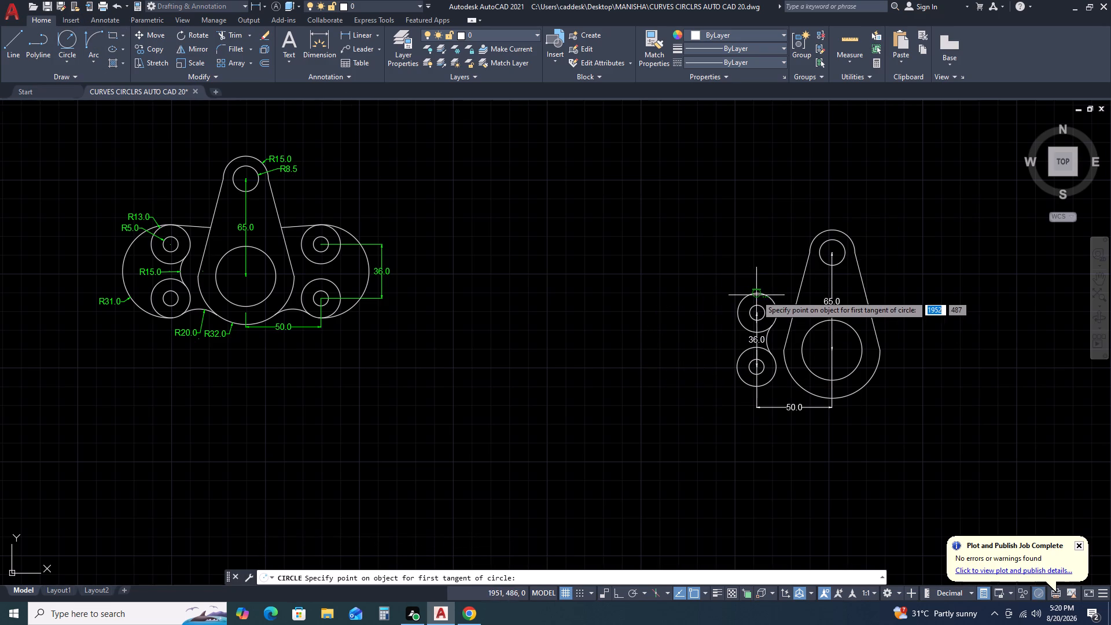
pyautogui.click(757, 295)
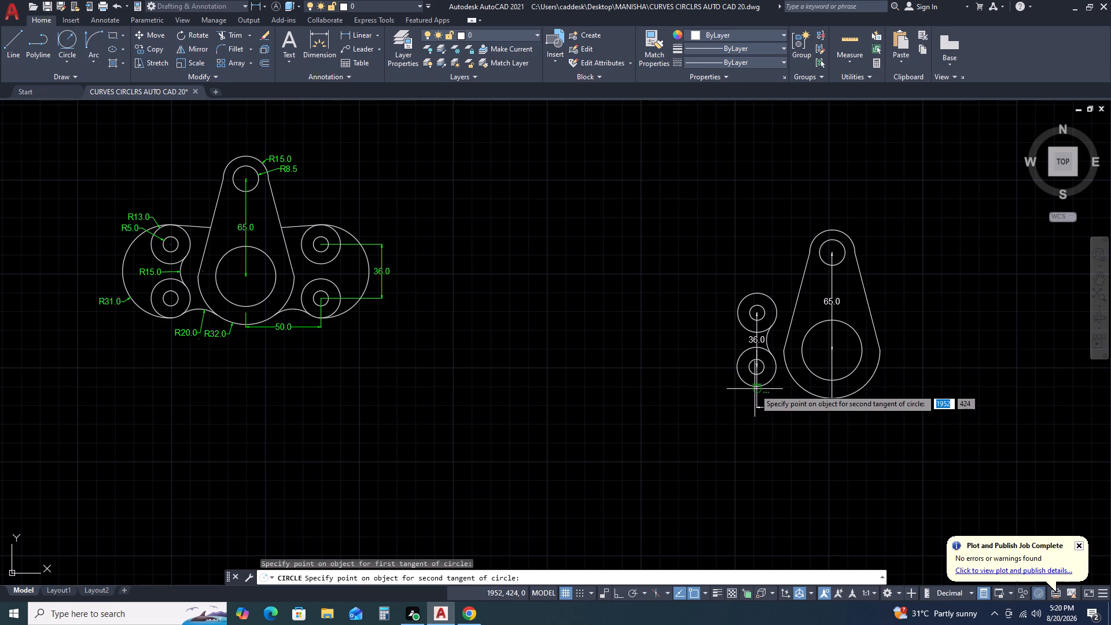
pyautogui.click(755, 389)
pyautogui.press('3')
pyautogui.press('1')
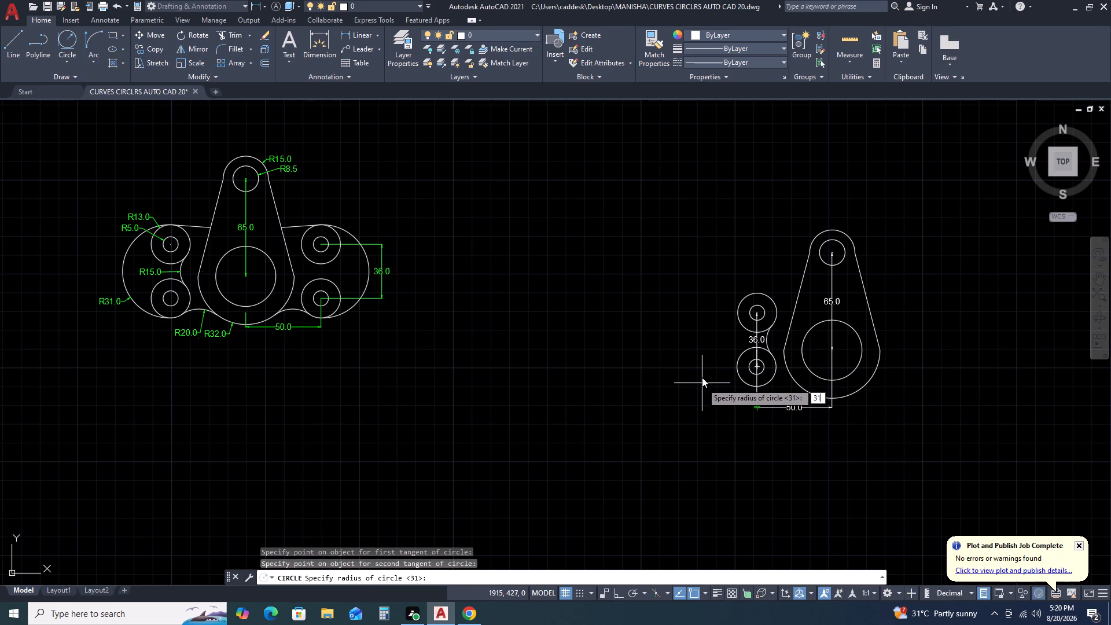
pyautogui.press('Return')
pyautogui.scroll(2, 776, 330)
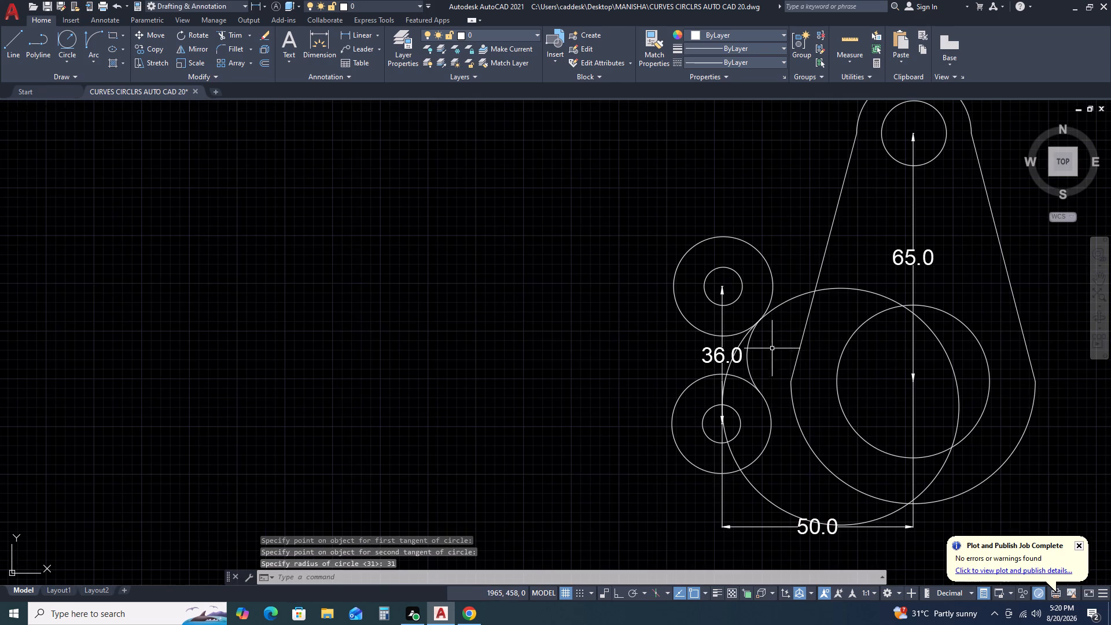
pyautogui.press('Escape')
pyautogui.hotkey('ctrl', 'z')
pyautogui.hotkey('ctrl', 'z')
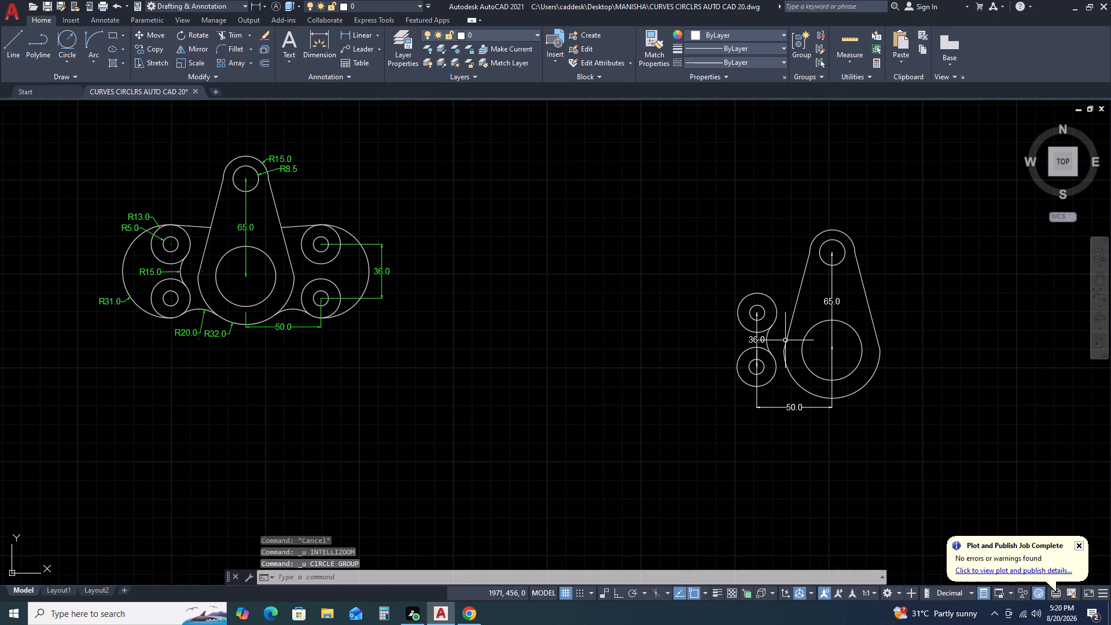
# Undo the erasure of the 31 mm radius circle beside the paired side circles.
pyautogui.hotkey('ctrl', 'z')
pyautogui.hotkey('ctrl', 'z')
# Move the 31 mm radius circle by its top quadrant onto the top of the upper outer side circle.
pyautogui.click(696, 394)
pyautogui.click(664, 359)
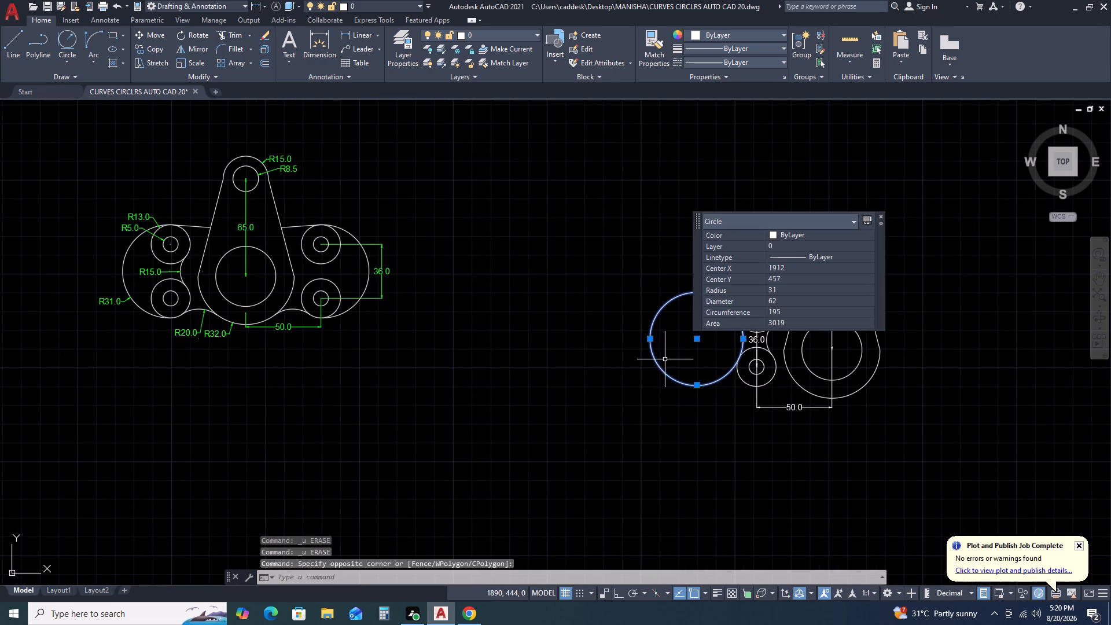
pyautogui.press('m')
pyautogui.press('space')
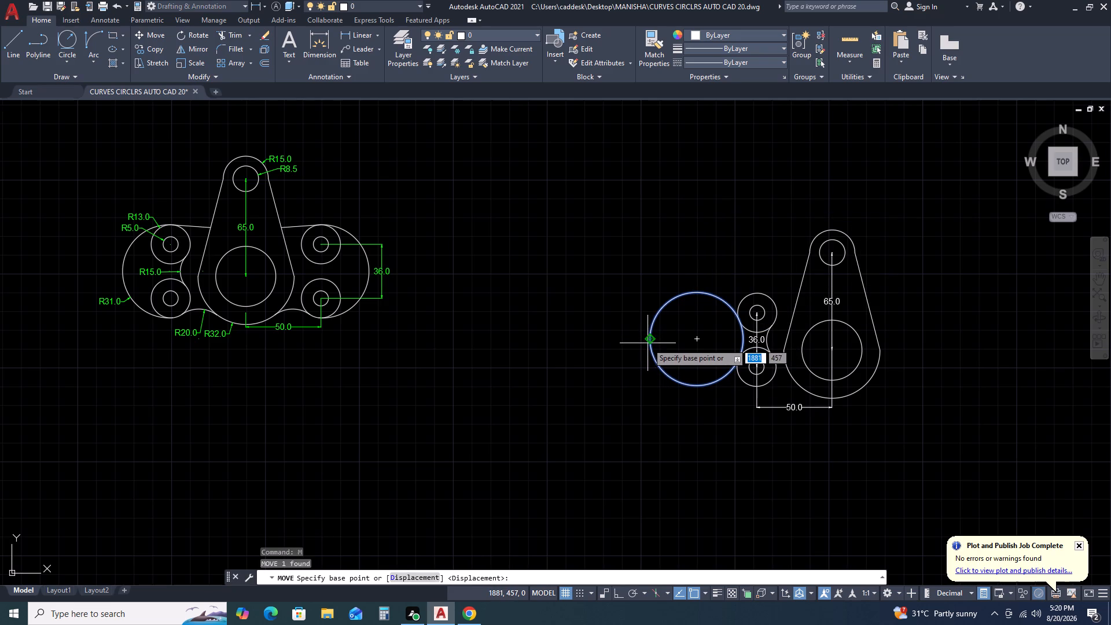
pyautogui.click(700, 293)
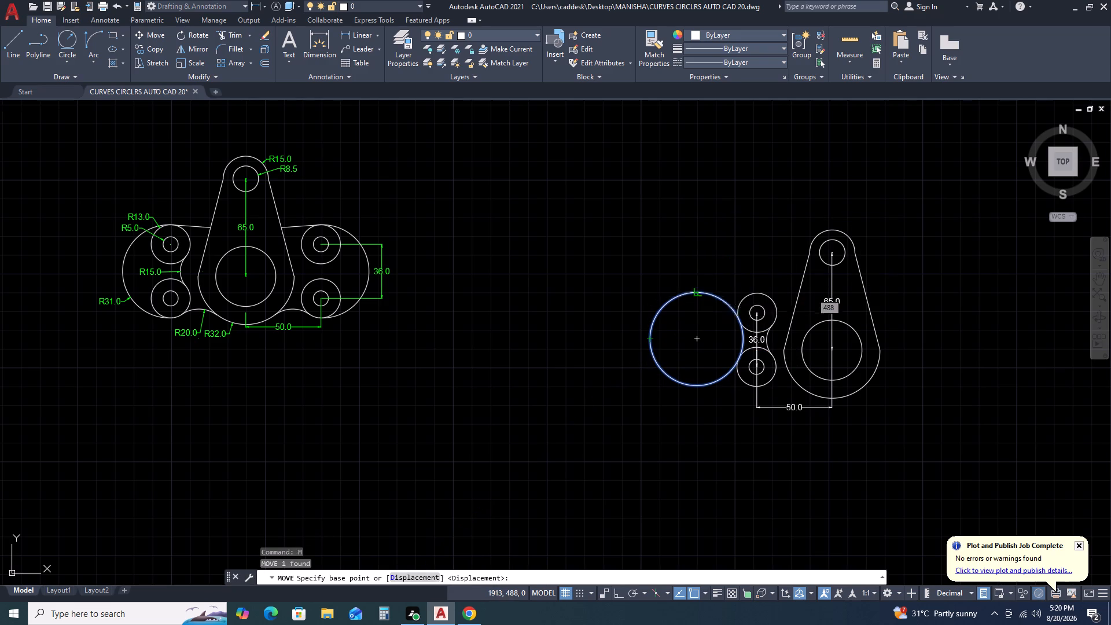
pyautogui.doubleClick(759, 295)
# Trim the 31 mm radius circle to leave only the outer arc joining the top and bottom of the paired side circles.
pyautogui.scroll(3, 773, 309)
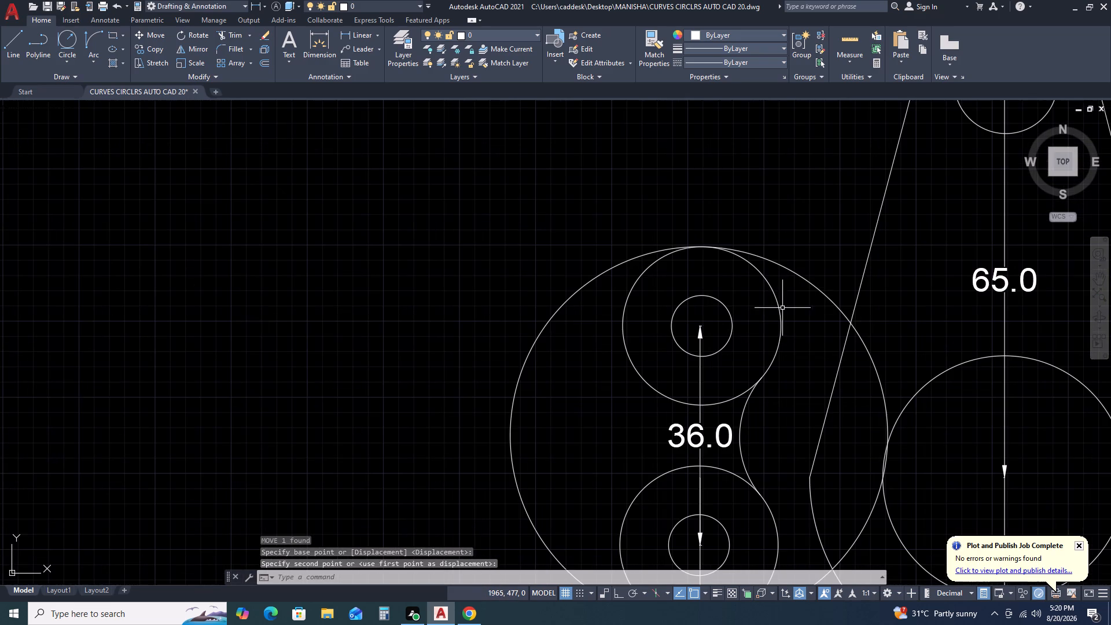
pyautogui.write('TR')
pyautogui.press('space')
pyautogui.doubleClick(821, 292)
pyautogui.doubleClick(861, 337)
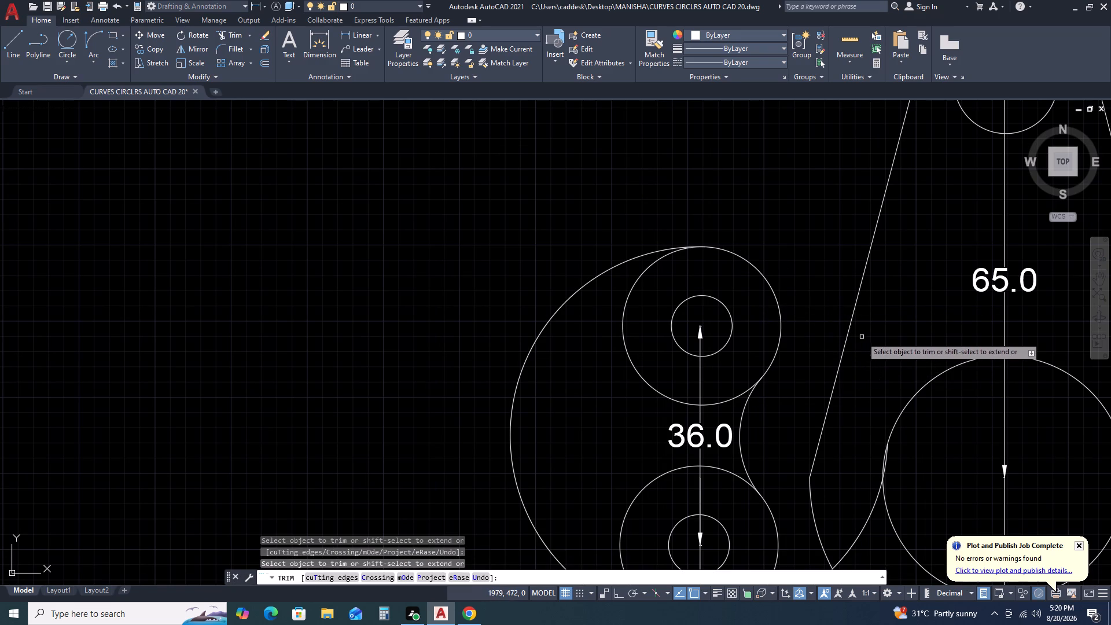
pyautogui.scroll(-4, 774, 312)
pyautogui.scroll(3, 774, 350)
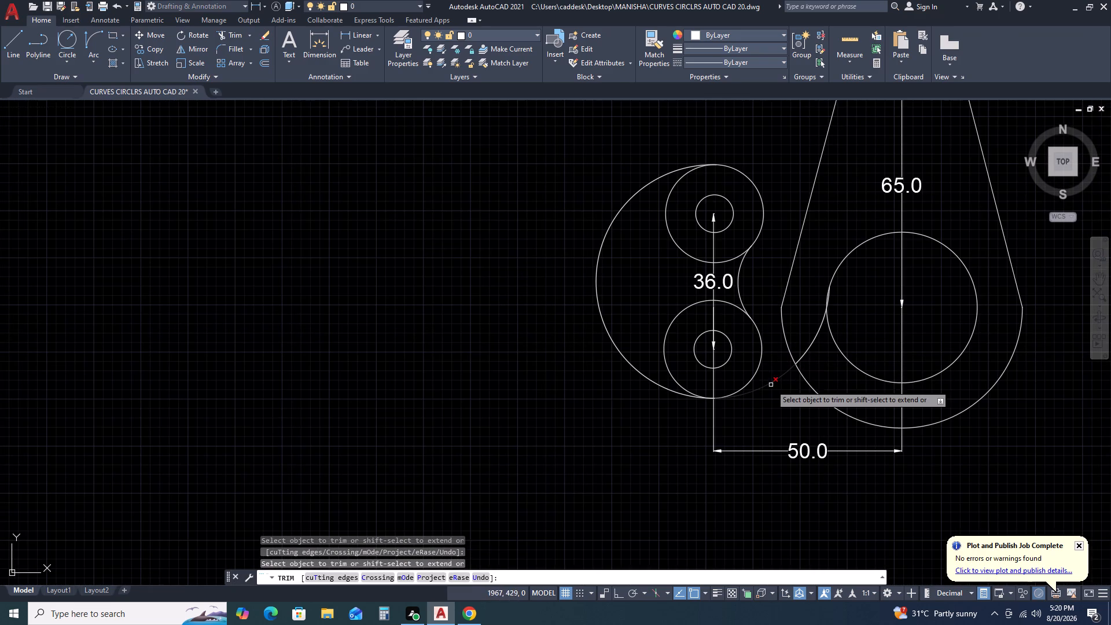
pyautogui.click(771, 385)
pyautogui.click(809, 340)
pyautogui.click(819, 350)
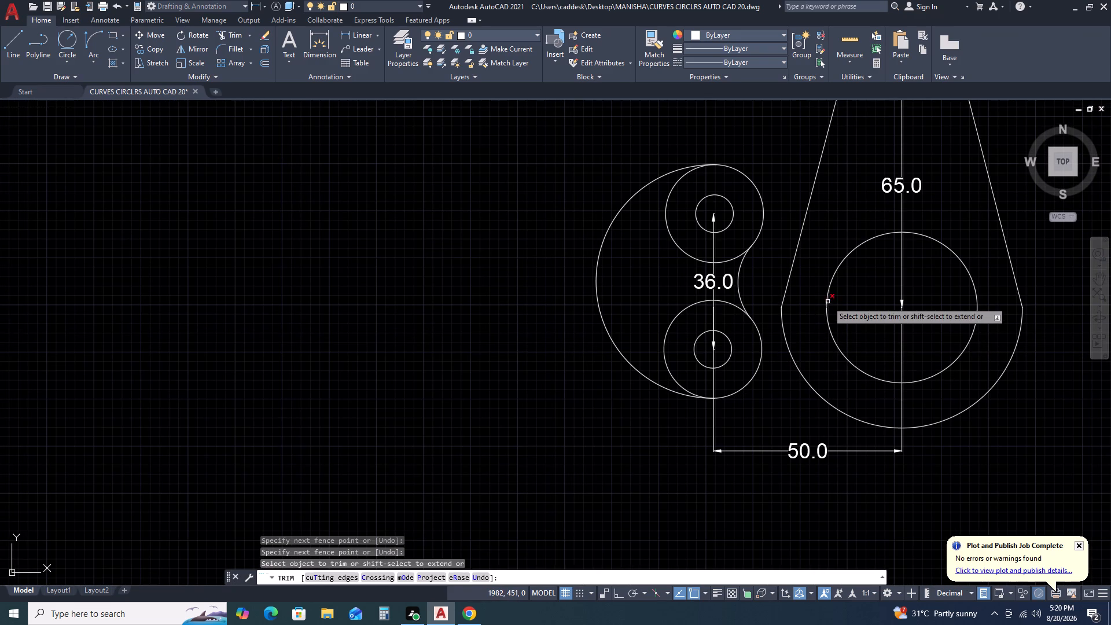
pyautogui.scroll(4, 827, 302)
pyautogui.click(824, 282)
pyautogui.scroll(-6, 871, 317)
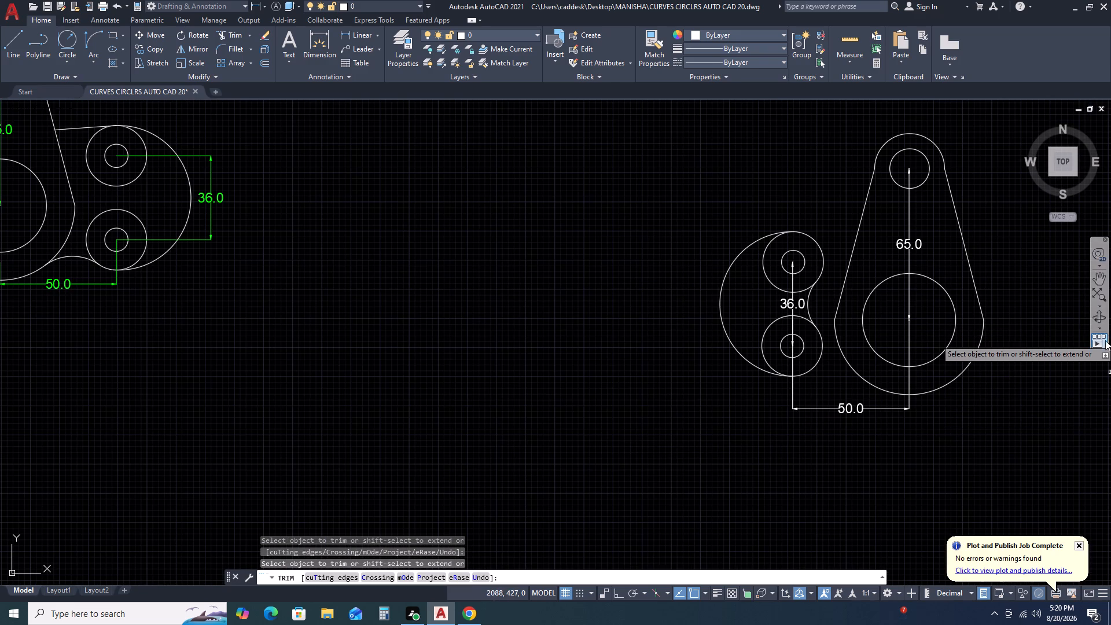
pyautogui.press('Escape')
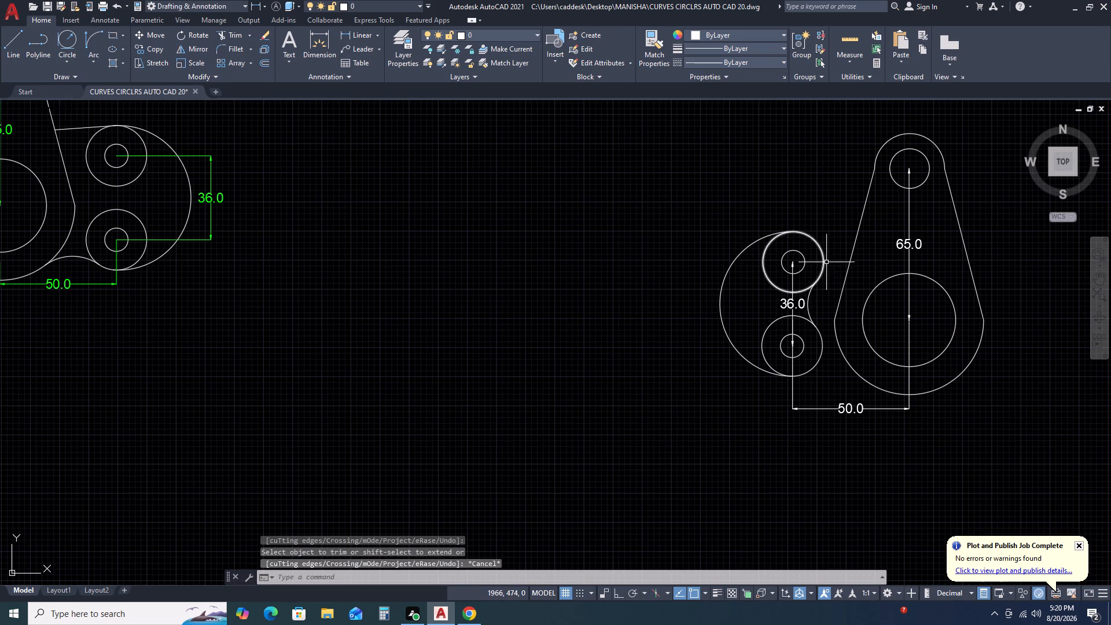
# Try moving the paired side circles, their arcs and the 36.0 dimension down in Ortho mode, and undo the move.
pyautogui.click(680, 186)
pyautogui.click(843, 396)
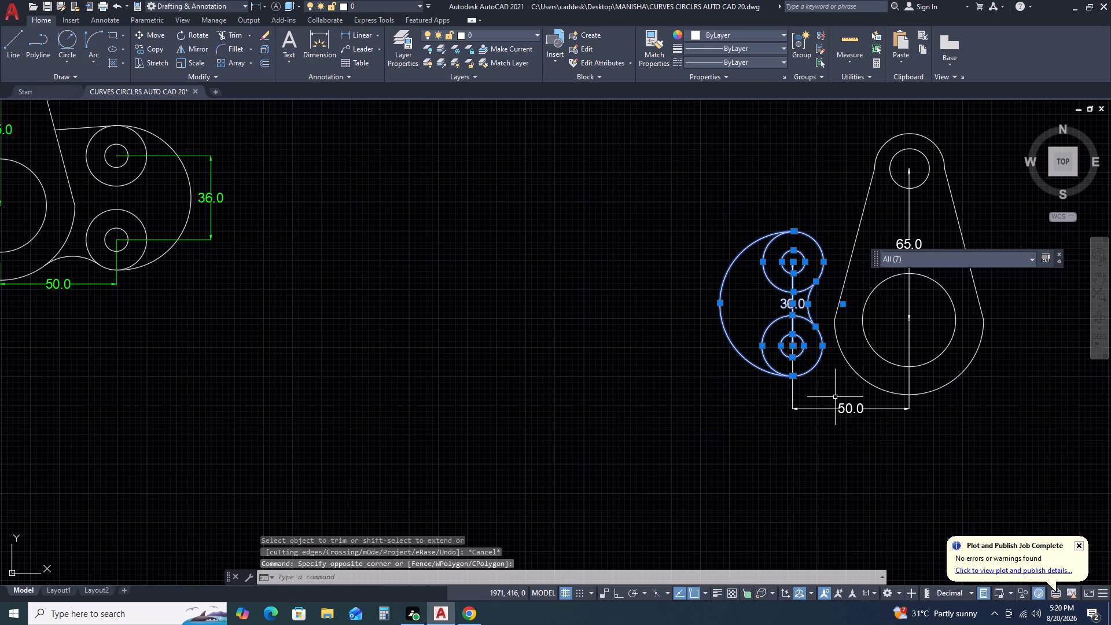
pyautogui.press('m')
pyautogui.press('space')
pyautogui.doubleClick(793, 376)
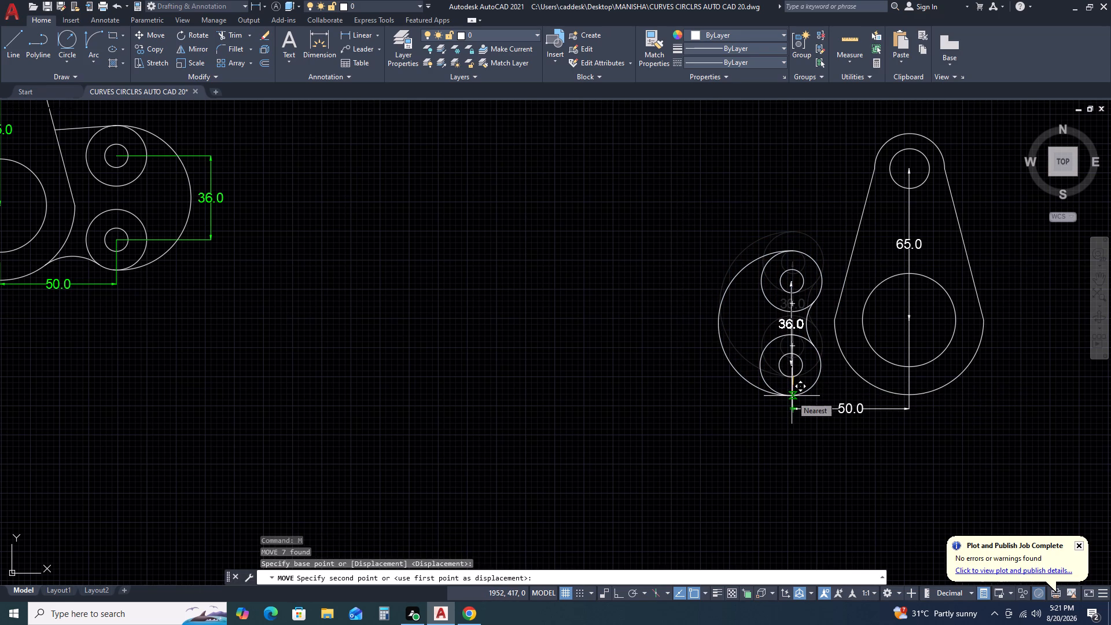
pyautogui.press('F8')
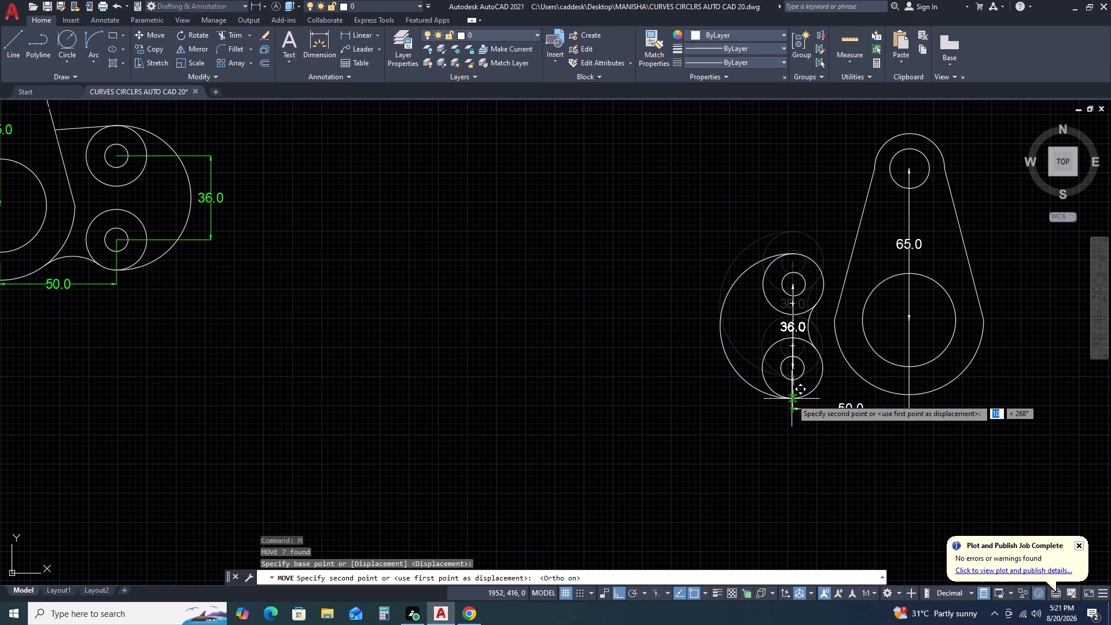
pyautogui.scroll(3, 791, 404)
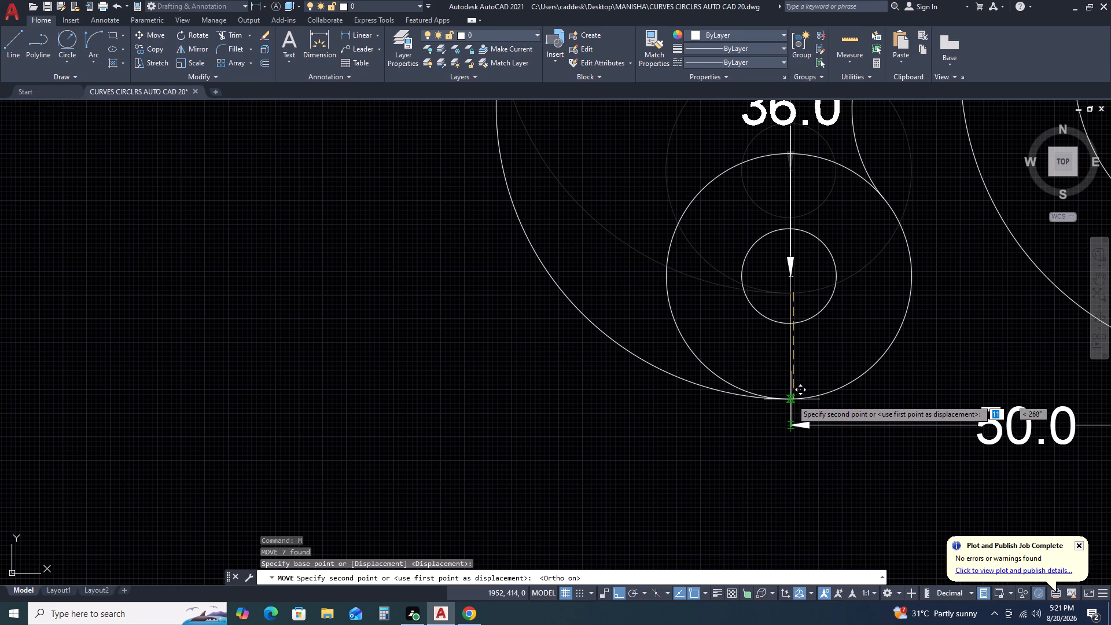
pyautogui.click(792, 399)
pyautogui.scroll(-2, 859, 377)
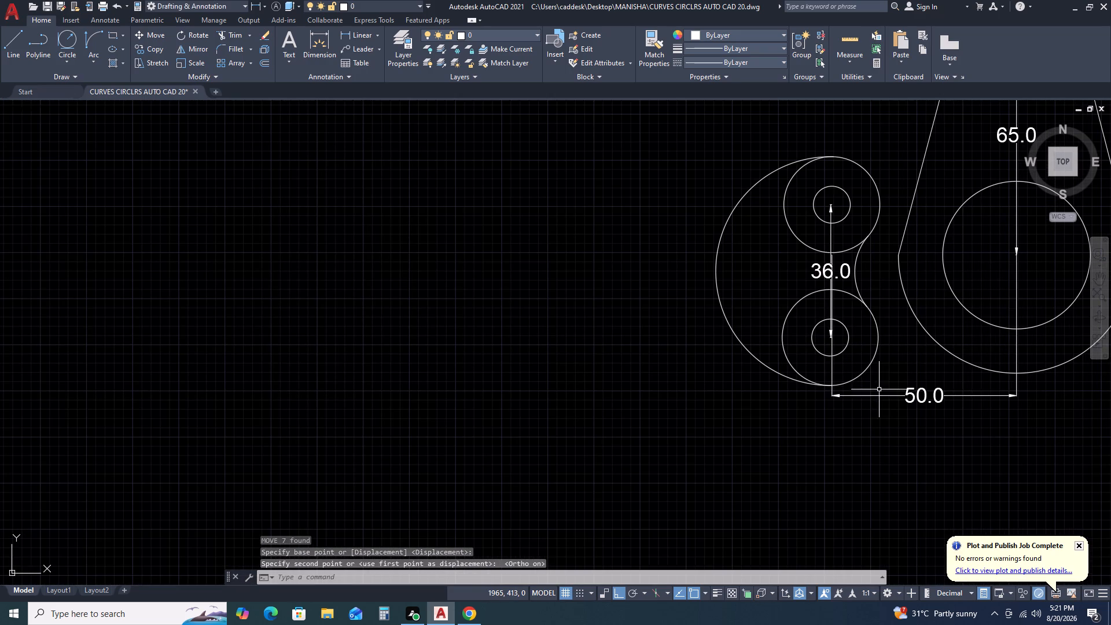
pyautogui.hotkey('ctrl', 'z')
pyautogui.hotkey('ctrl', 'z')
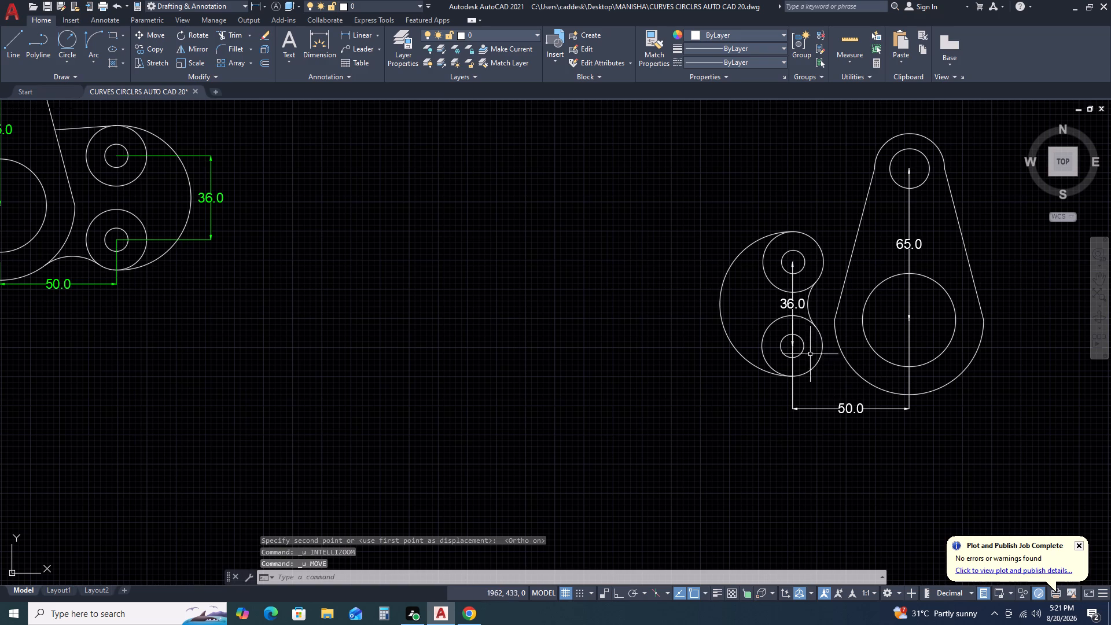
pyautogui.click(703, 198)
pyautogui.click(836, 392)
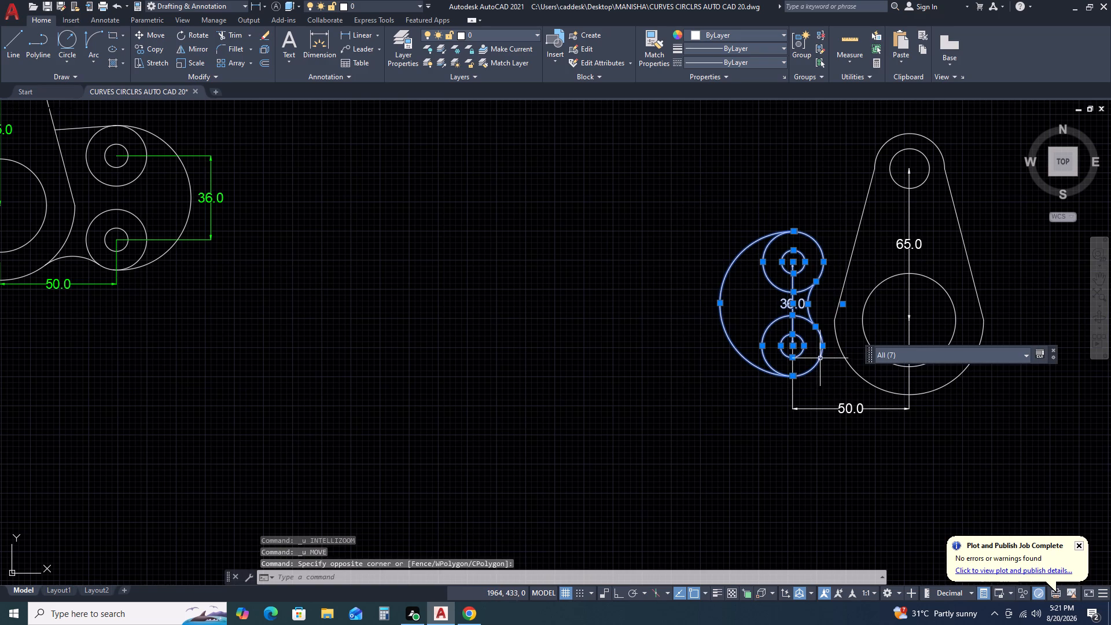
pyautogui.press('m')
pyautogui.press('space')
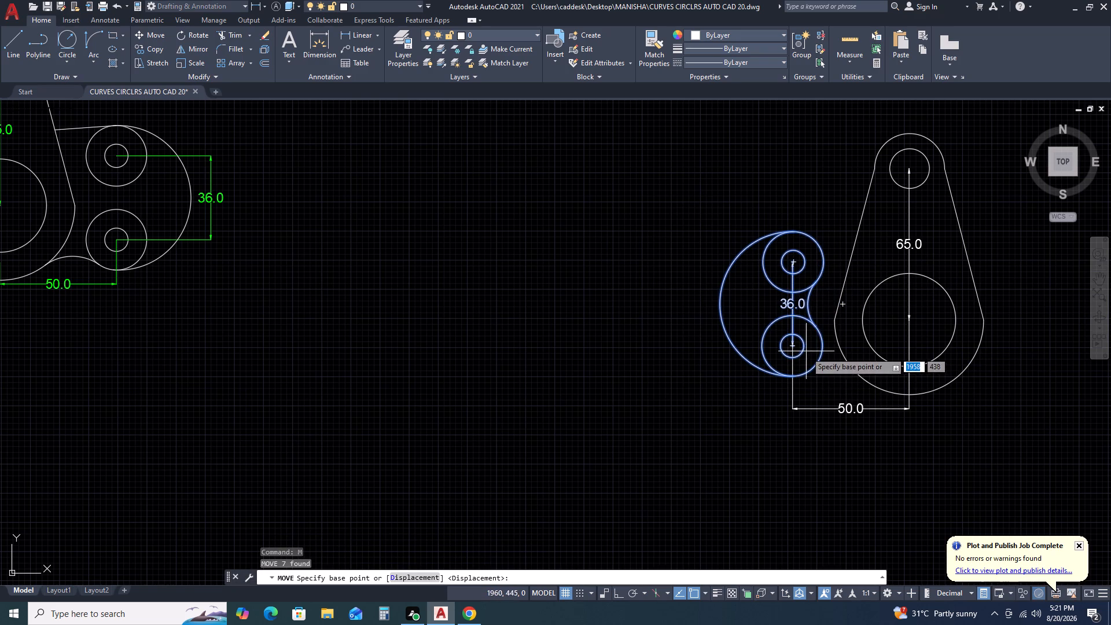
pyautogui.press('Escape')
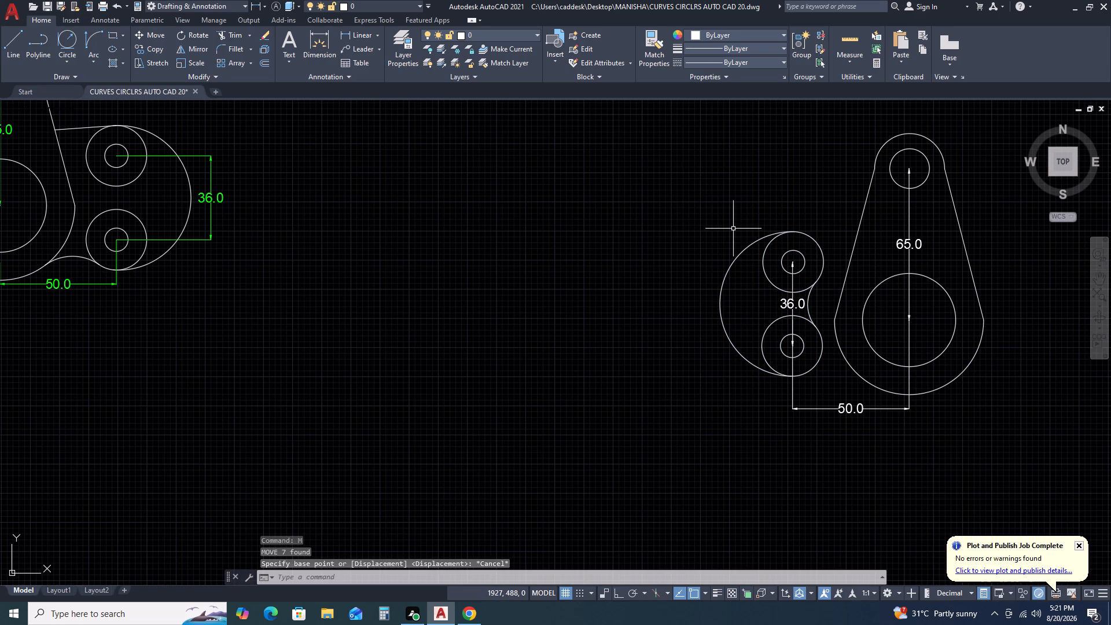
# Draw a line about 27 mm long from the top of the upper side circle to the body's near slanted edge.
pyautogui.press('l')
pyautogui.press('space')
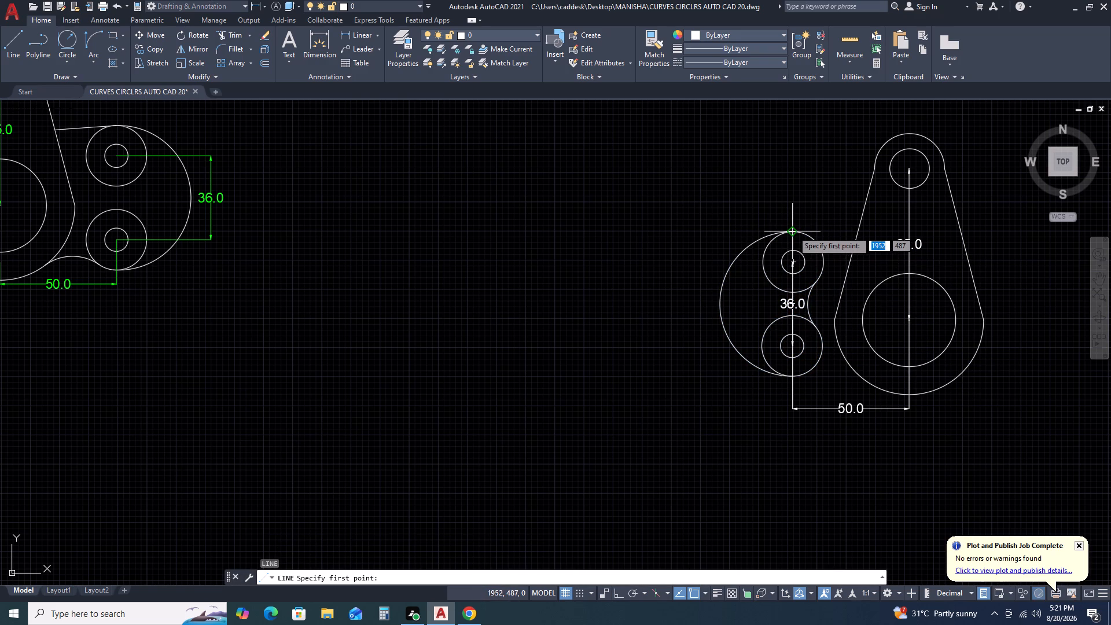
pyautogui.click(793, 231)
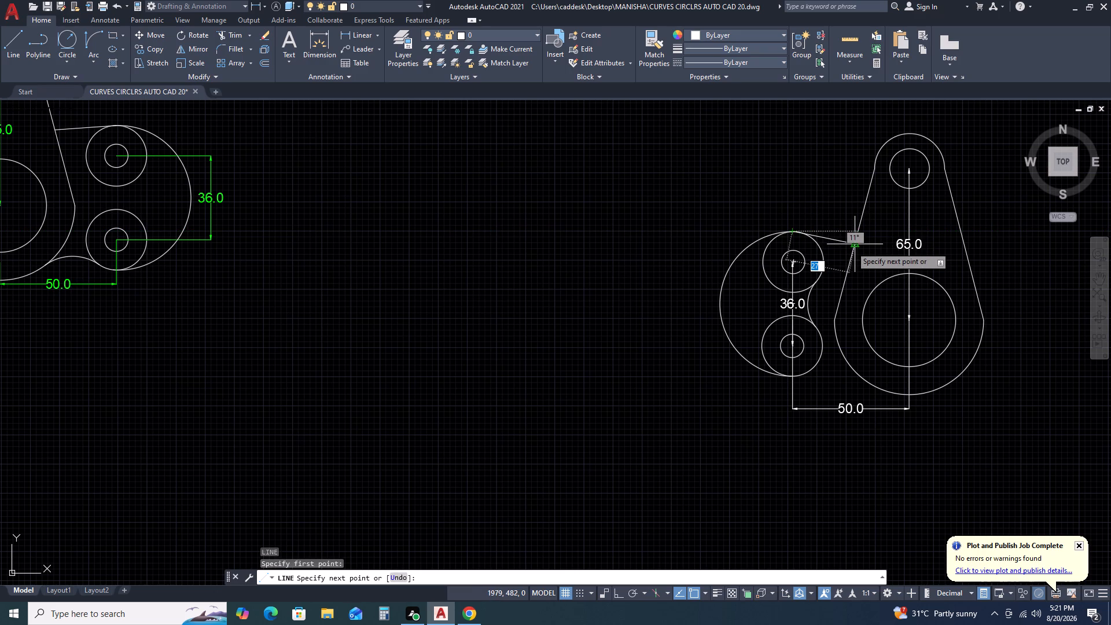
pyautogui.click(852, 243)
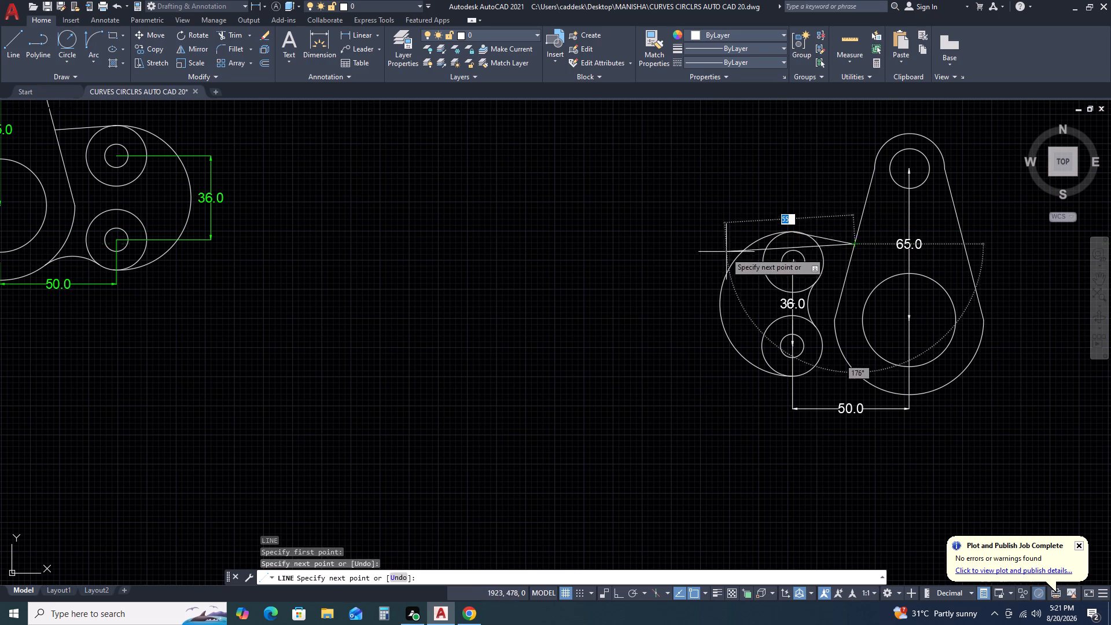
pyautogui.press('Escape')
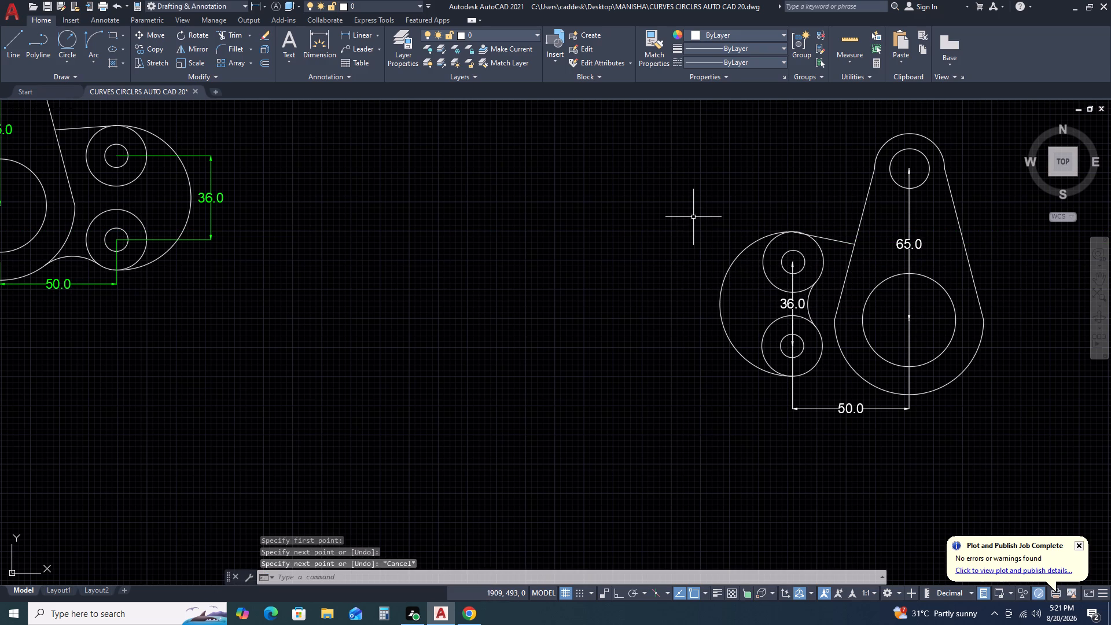
# Move the side circles, their arcs and the 36.0 dimension straight down about 4 mm from the lower tangent point, with Ortho on.
pyautogui.click(683, 182)
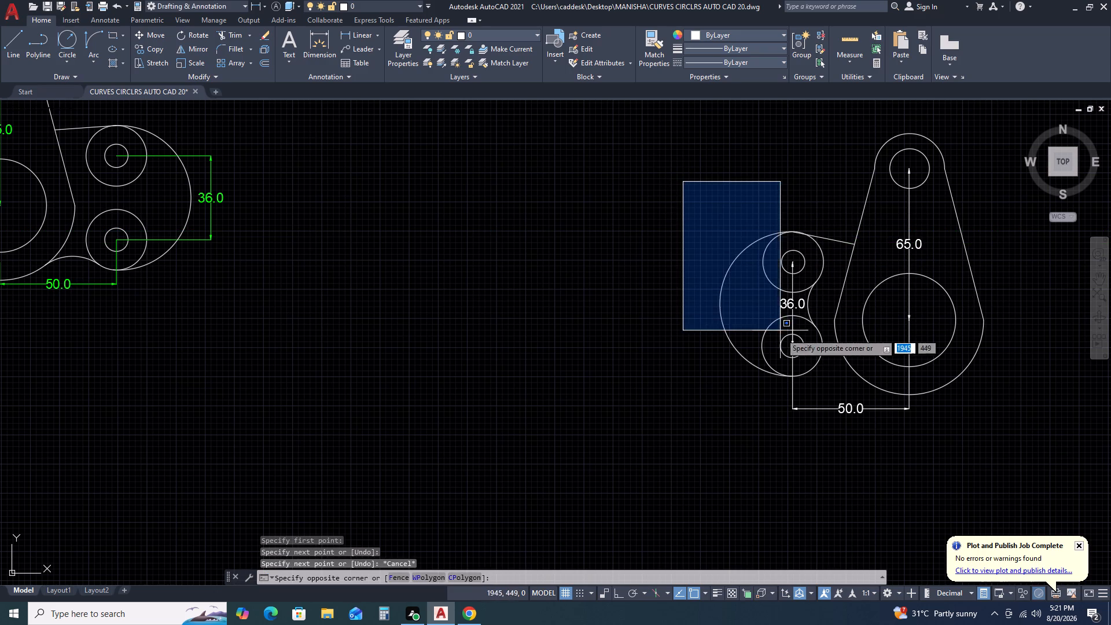
pyautogui.doubleClick(829, 388)
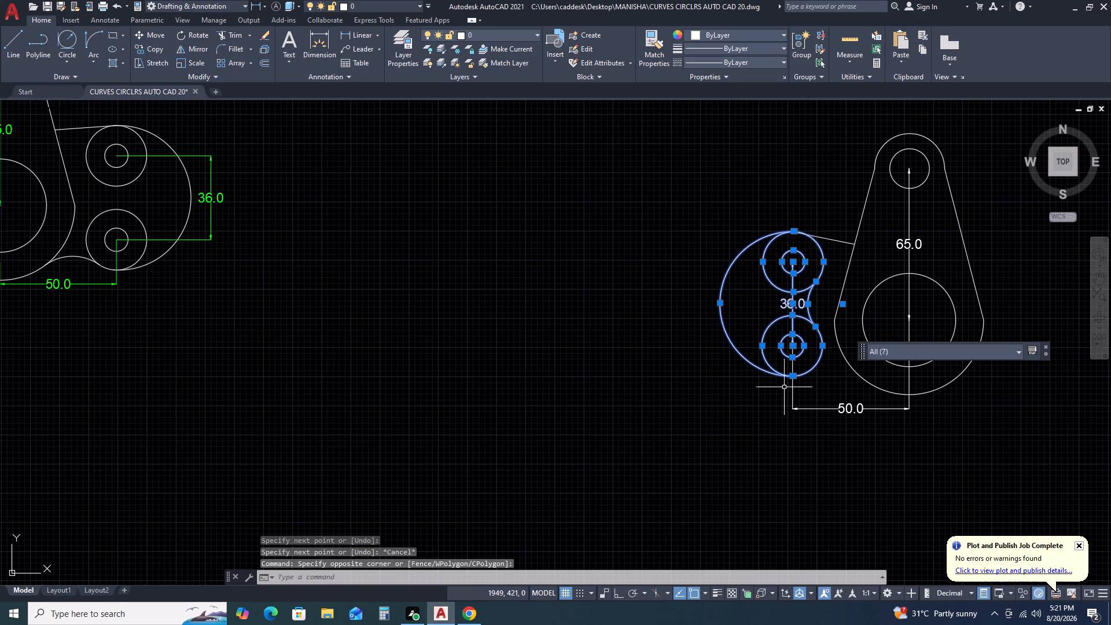
pyautogui.press('m')
pyautogui.press('space')
pyautogui.scroll(2, 778, 374)
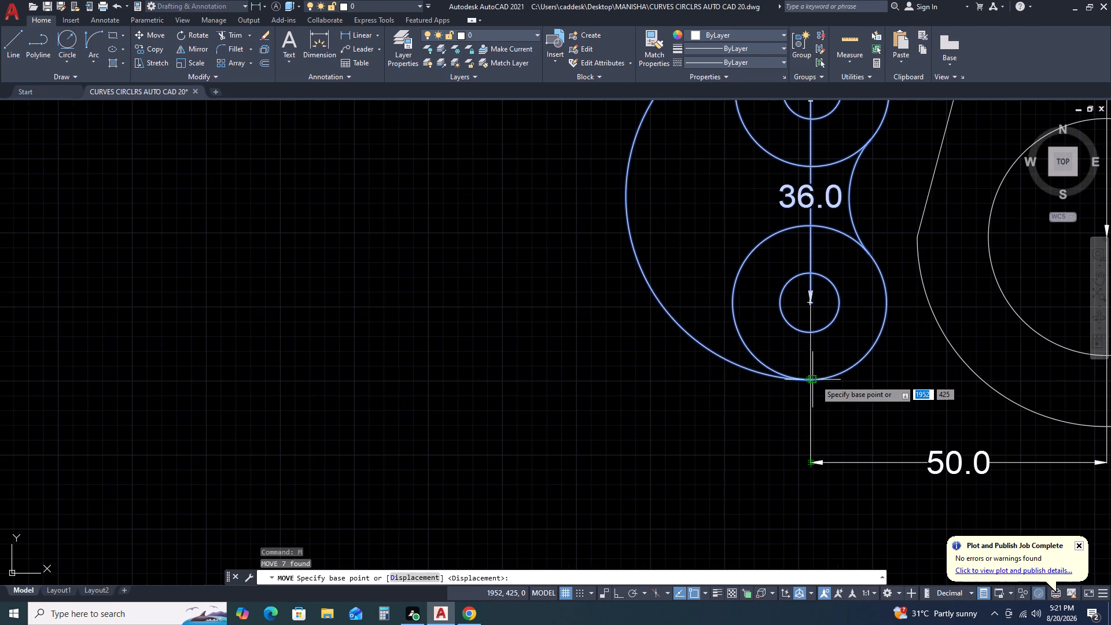
pyautogui.scroll(3, 810, 381)
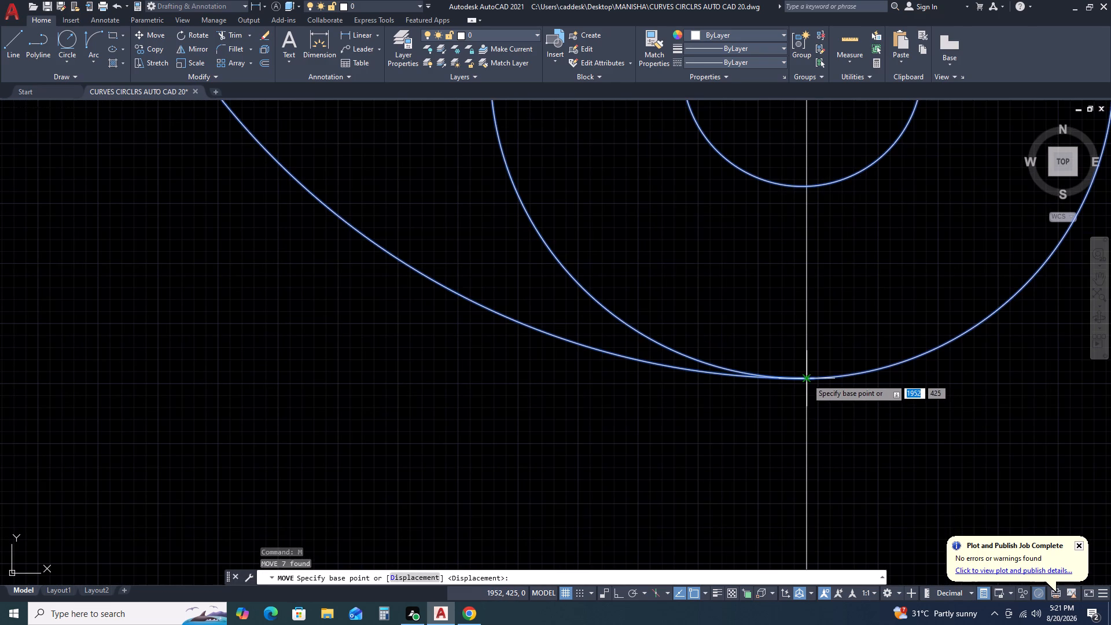
pyautogui.click(807, 378)
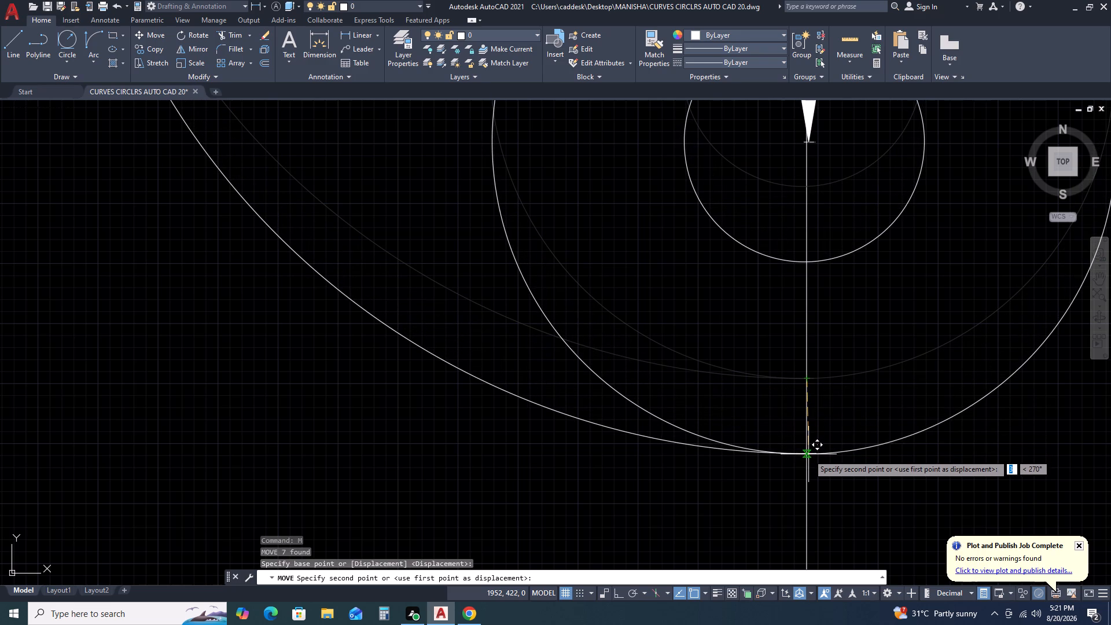
pyautogui.press('F8')
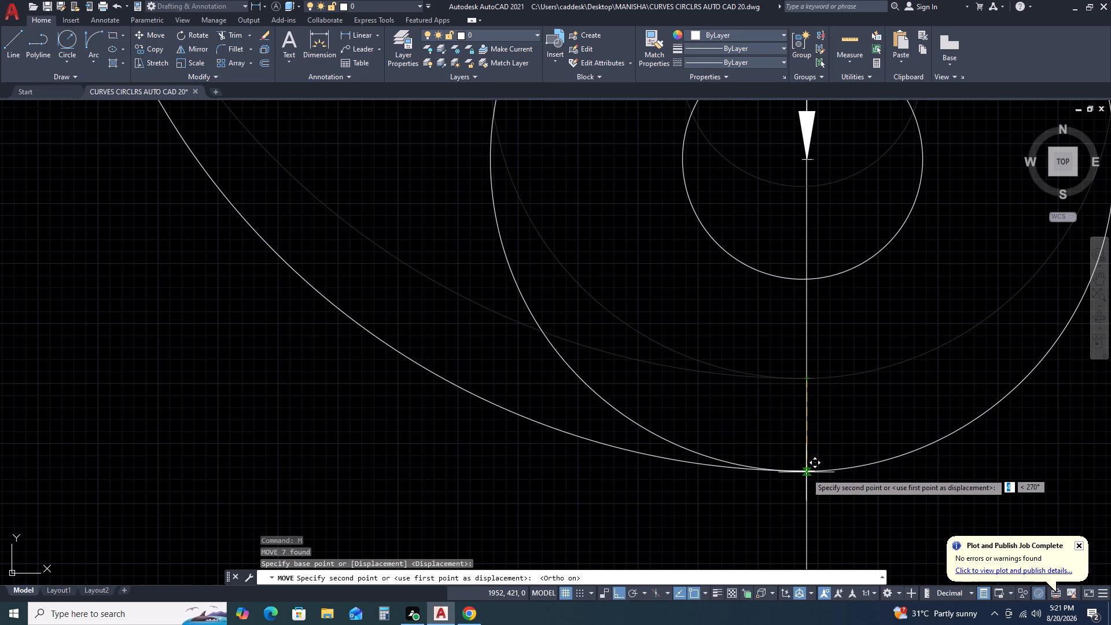
pyautogui.scroll(-4, 805, 474)
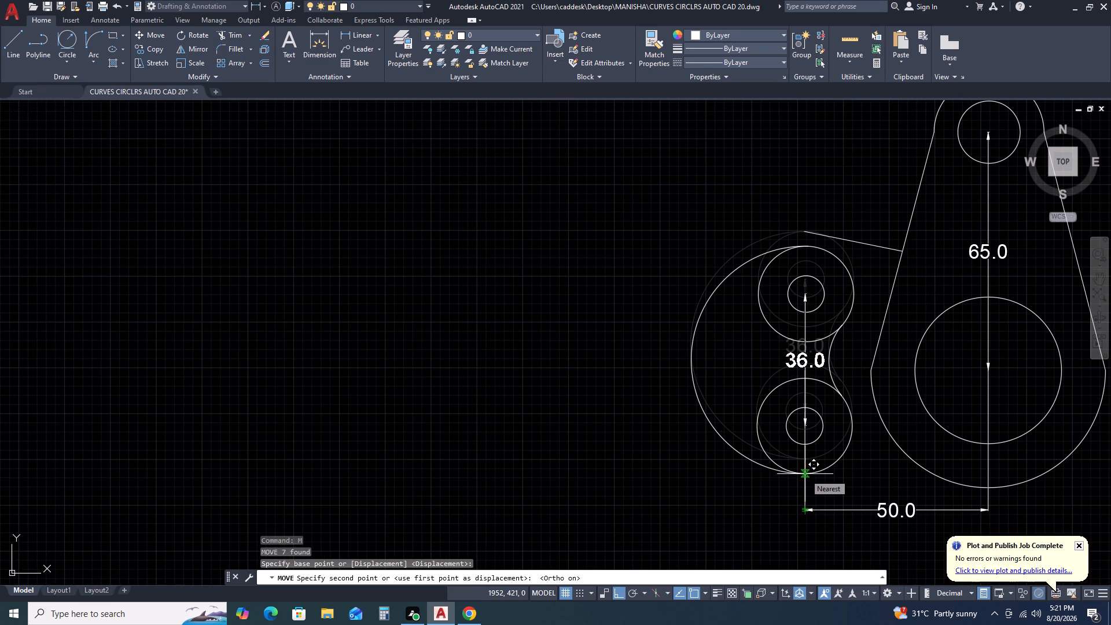
pyautogui.click(805, 474)
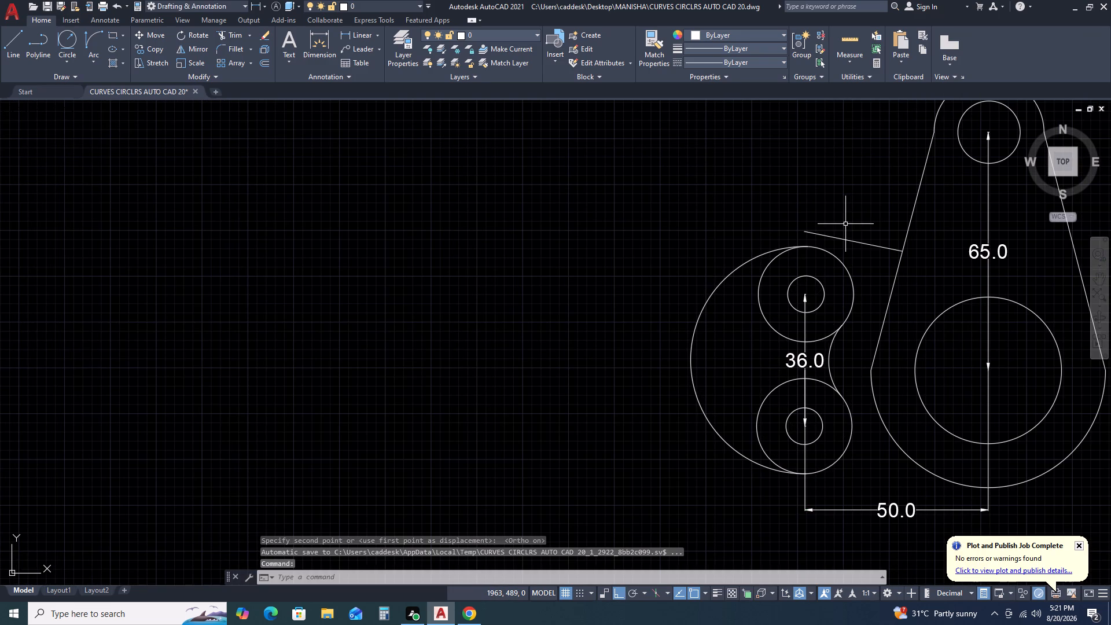
# Stretch the connecting line's free end down to the top of the upper side circle.
pyautogui.click(845, 224)
pyautogui.click(839, 240)
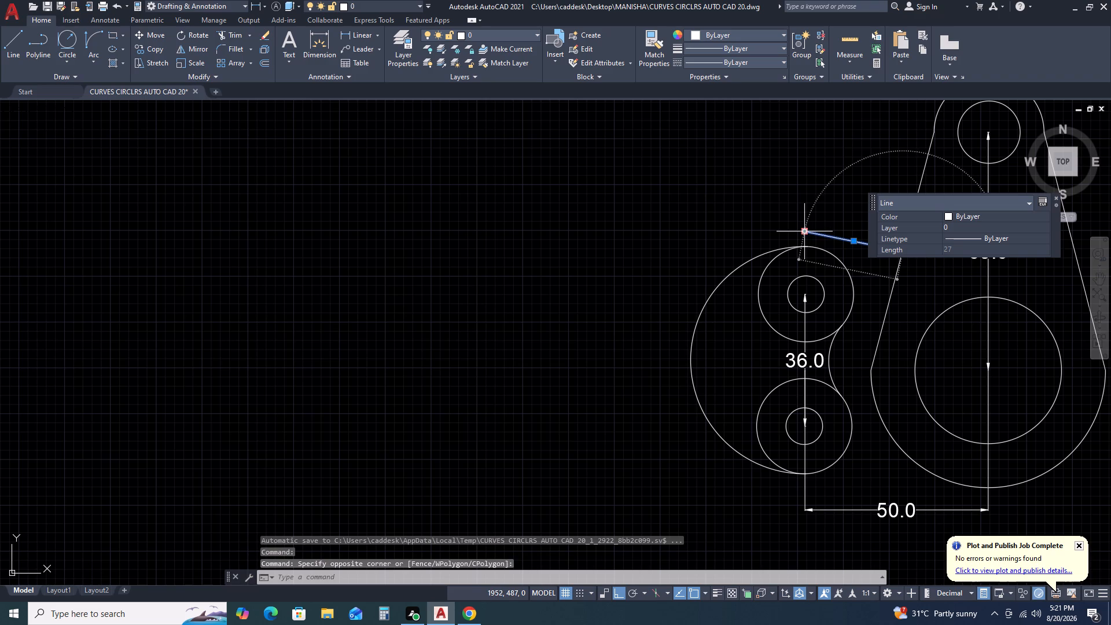
pyautogui.click(804, 229)
pyautogui.click(800, 246)
pyautogui.press('Escape')
# Erase the 50.0 horizontal dimension below the redrawn part.
pyautogui.scroll(-2, 731, 270)
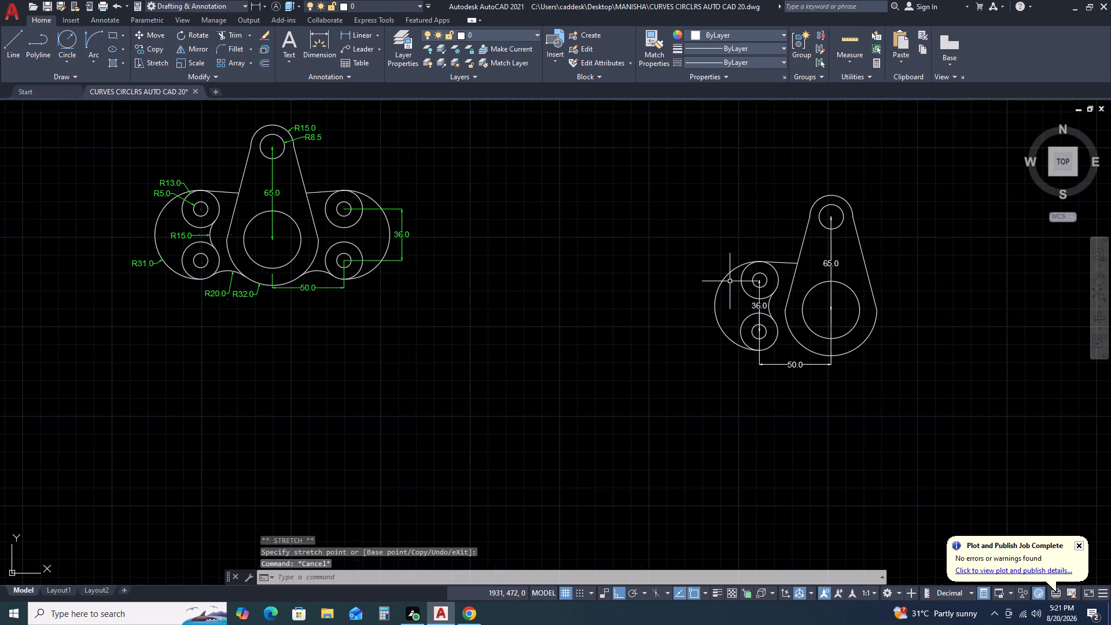
pyautogui.scroll(2, 734, 355)
pyautogui.click(798, 330)
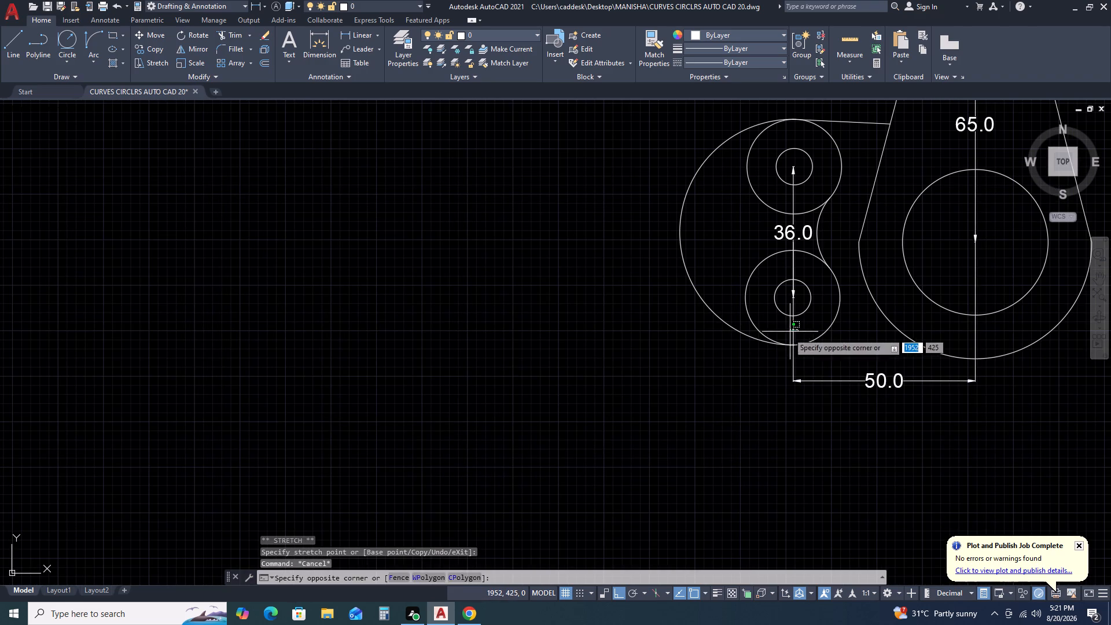
pyautogui.click(782, 334)
pyautogui.press('Delete')
# Erase the 36.0 and 65.0 vertical dimensions from the redrawn part.
pyautogui.click(800, 235)
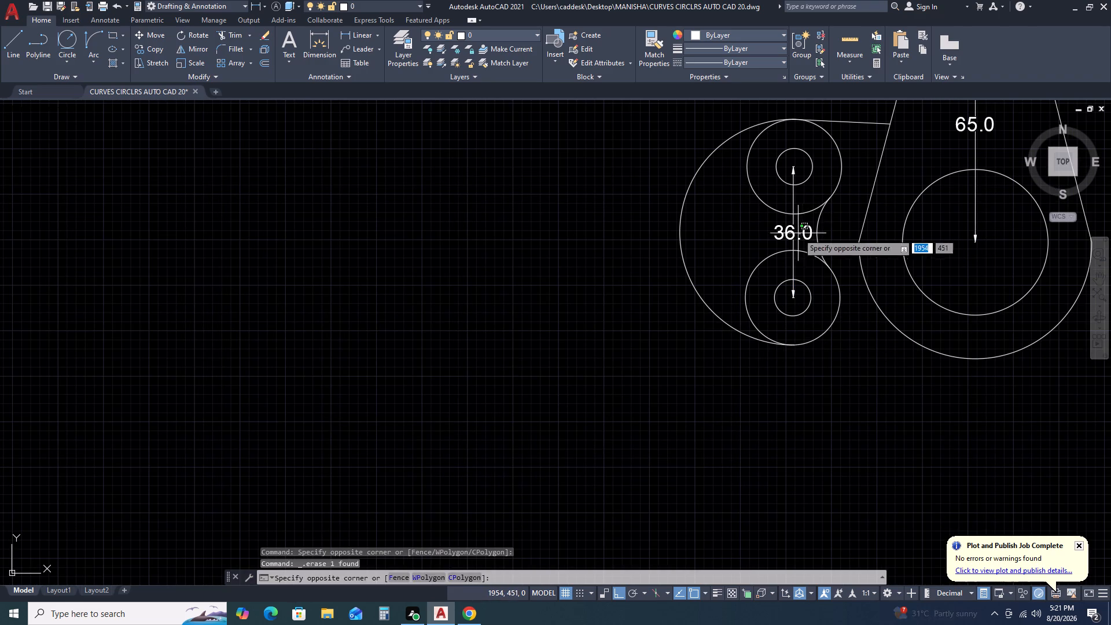
pyautogui.click(773, 231)
pyautogui.press('Delete')
pyautogui.scroll(-2, 772, 263)
pyautogui.scroll(2, 842, 202)
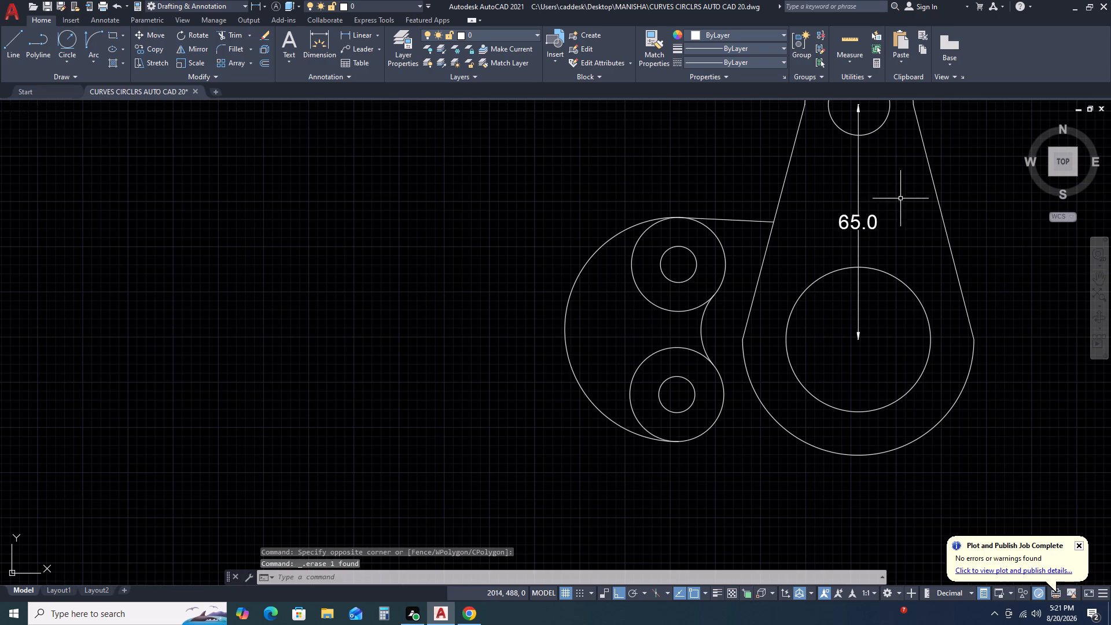
pyautogui.moveTo(902, 198); pyautogui.dragTo(895, 198)
pyautogui.click(845, 220)
pyautogui.press('Delete')
pyautogui.scroll(-1, 840, 224)
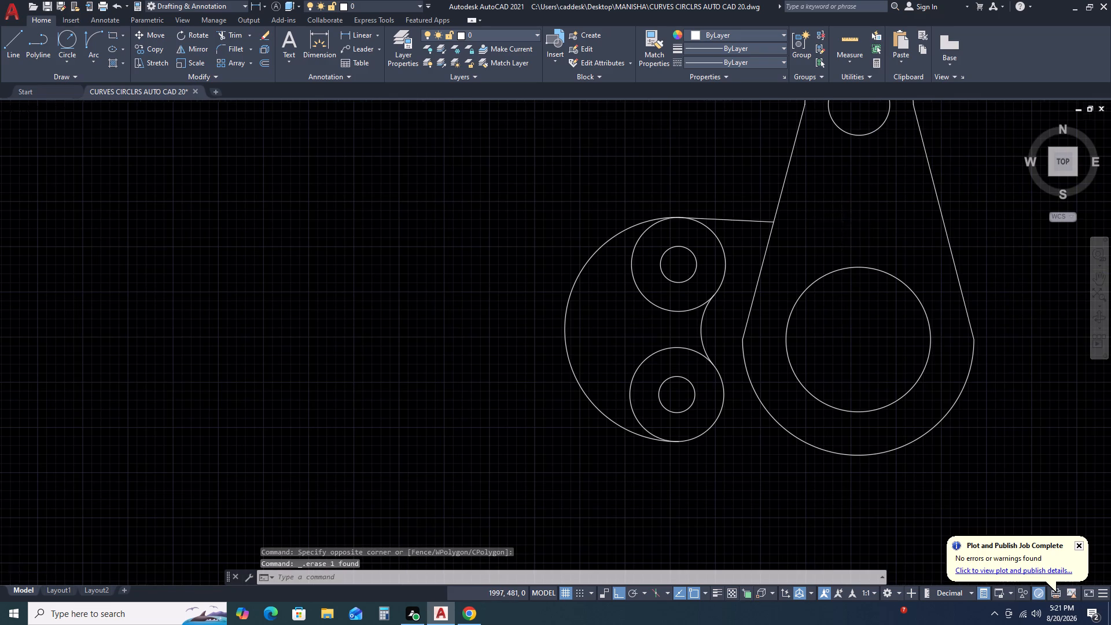
pyautogui.scroll(-2, 840, 224)
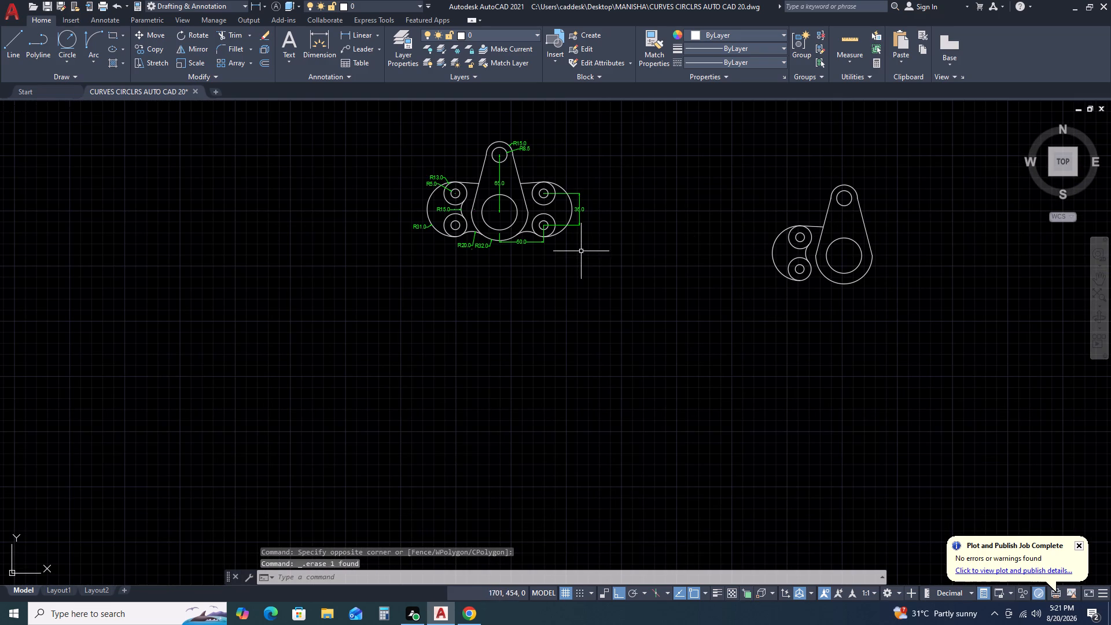
# Draw a radius 20 circle tangent to the lower outer side circle and the body's large bottom arc.
pyautogui.click(65, 29)
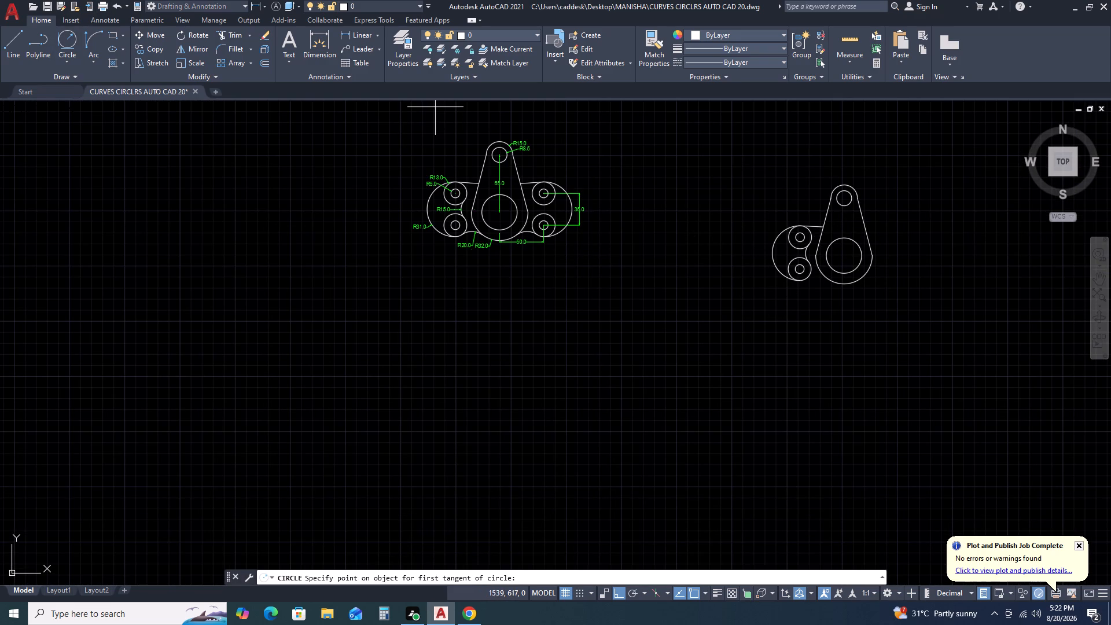
pyautogui.scroll(3, 796, 264)
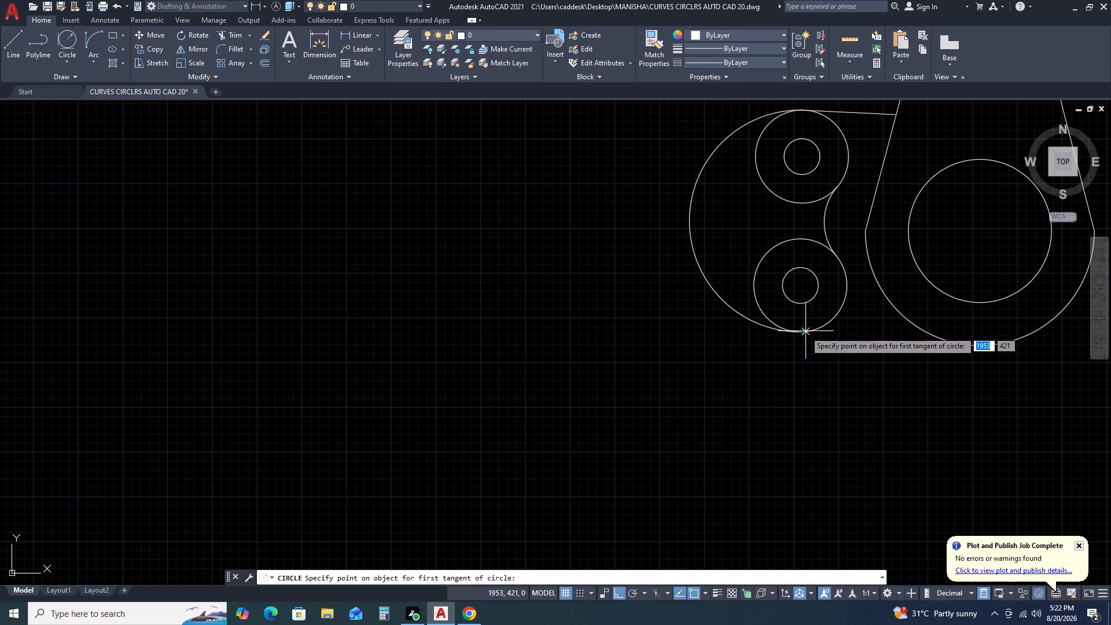
pyautogui.click(804, 332)
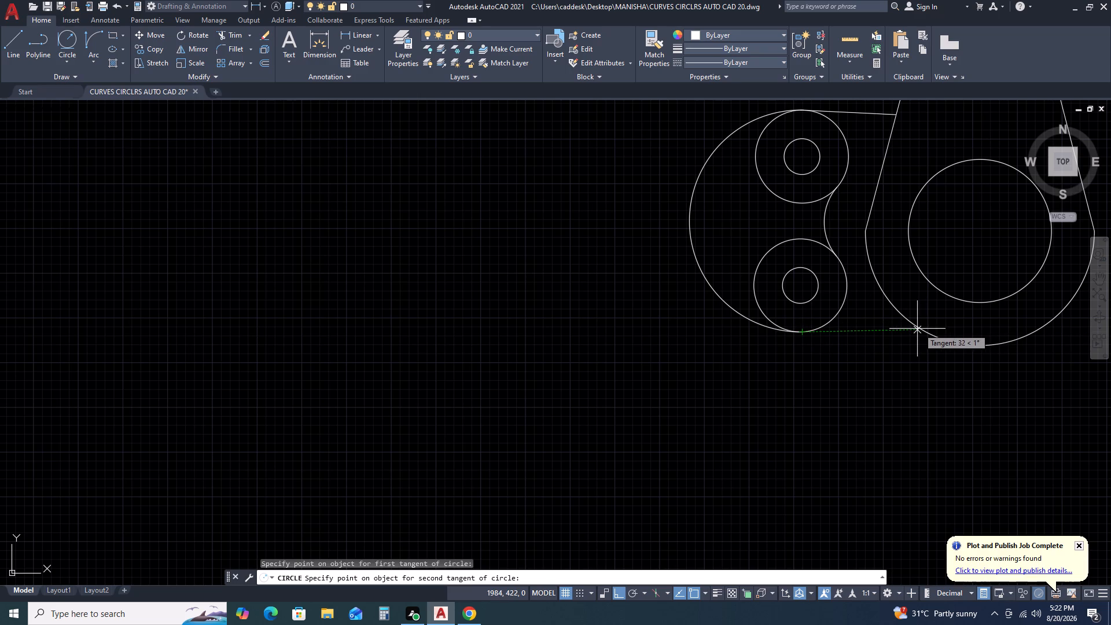
pyautogui.click(919, 328)
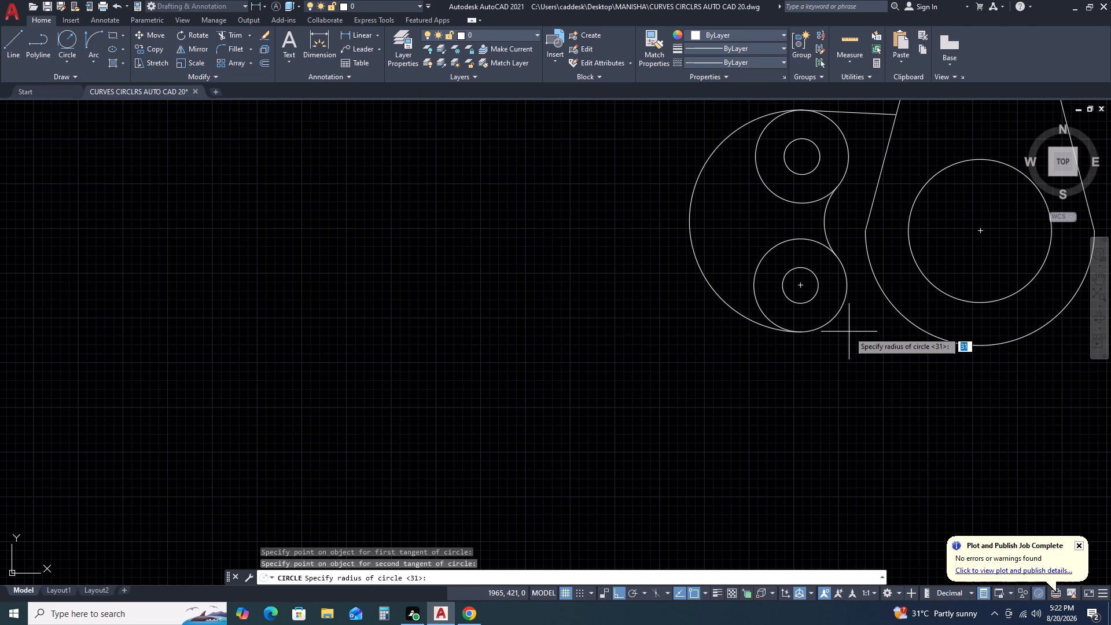
pyautogui.write('20')
pyautogui.press('Return')
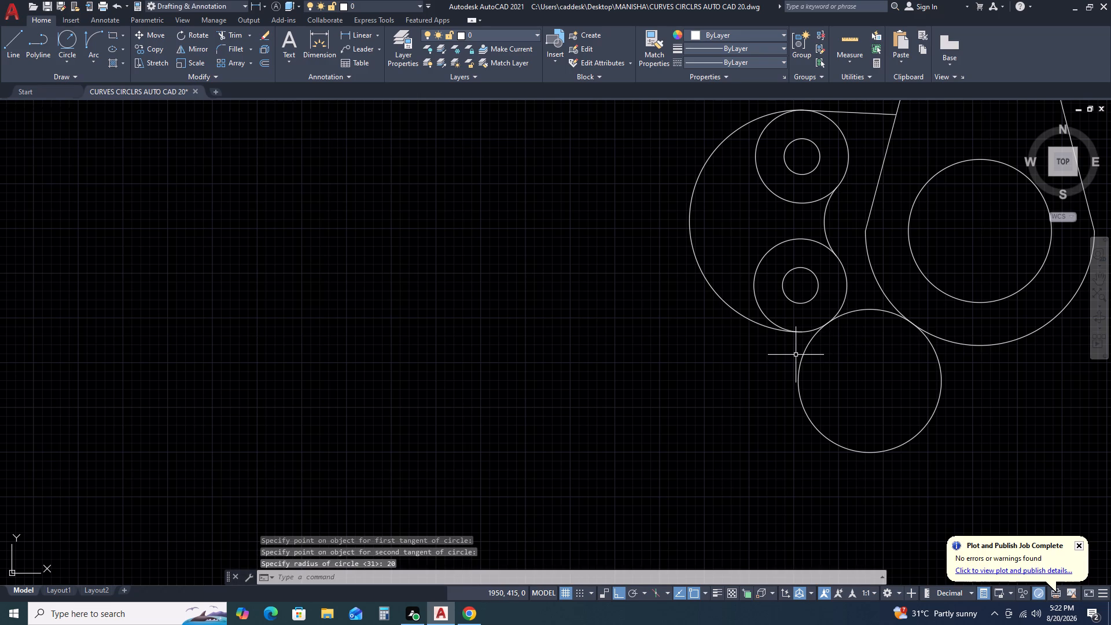
# Trim away the lower portion of the radius 20 circle, keeping the short arc between the side circle and the body.
pyautogui.press('t')
pyautogui.press('r')
pyautogui.press('space')
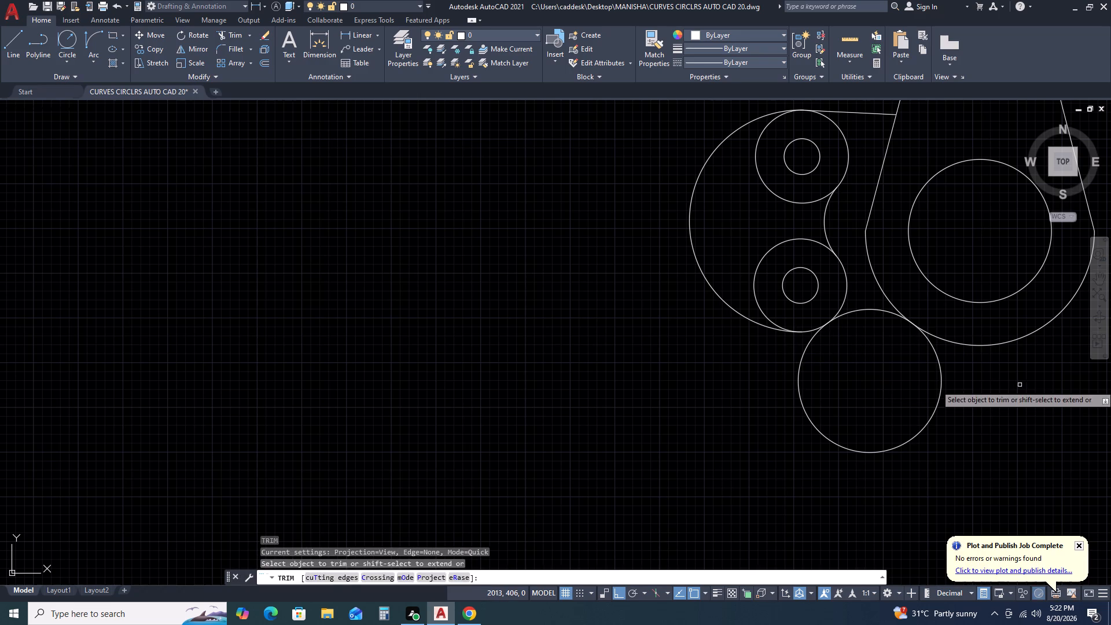
pyautogui.doubleClick(1020, 385)
pyautogui.click(741, 462)
pyautogui.press('Escape')
pyautogui.scroll(-3, 727, 417)
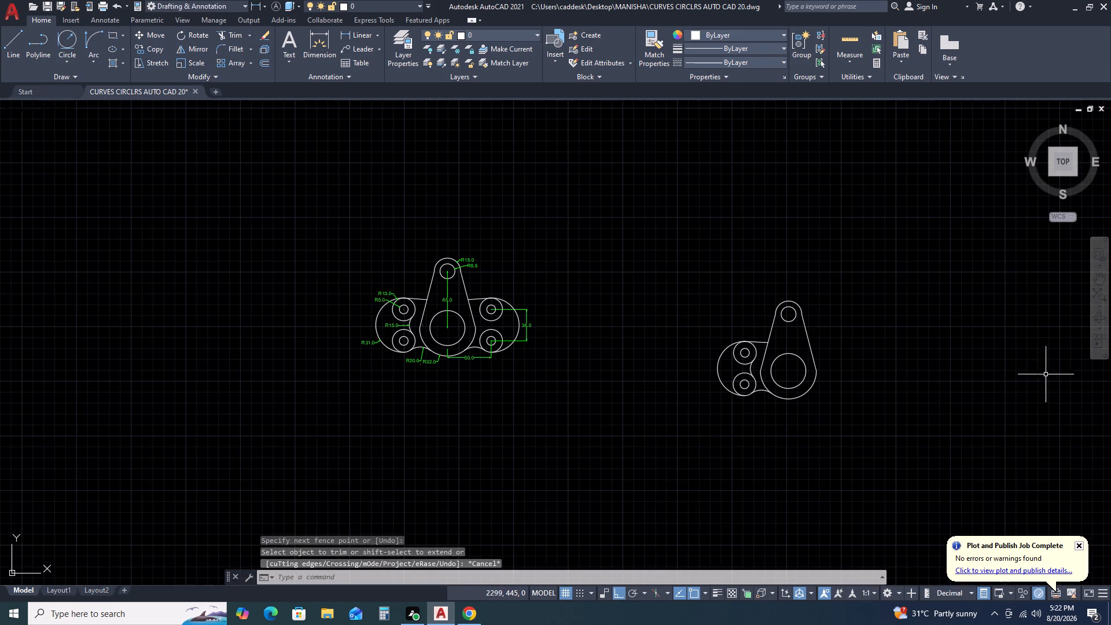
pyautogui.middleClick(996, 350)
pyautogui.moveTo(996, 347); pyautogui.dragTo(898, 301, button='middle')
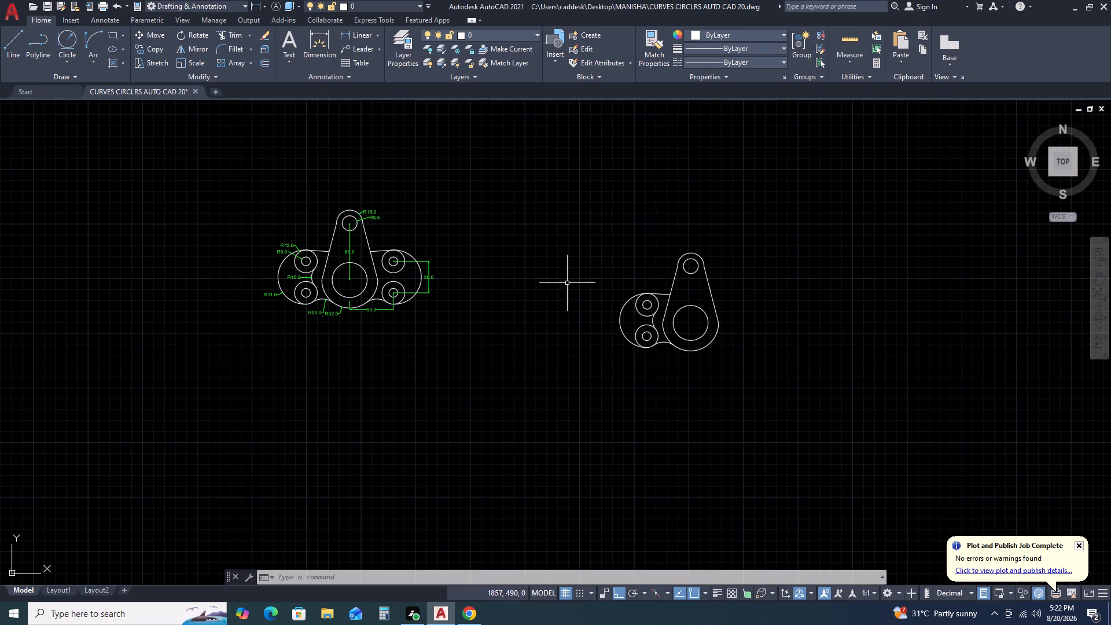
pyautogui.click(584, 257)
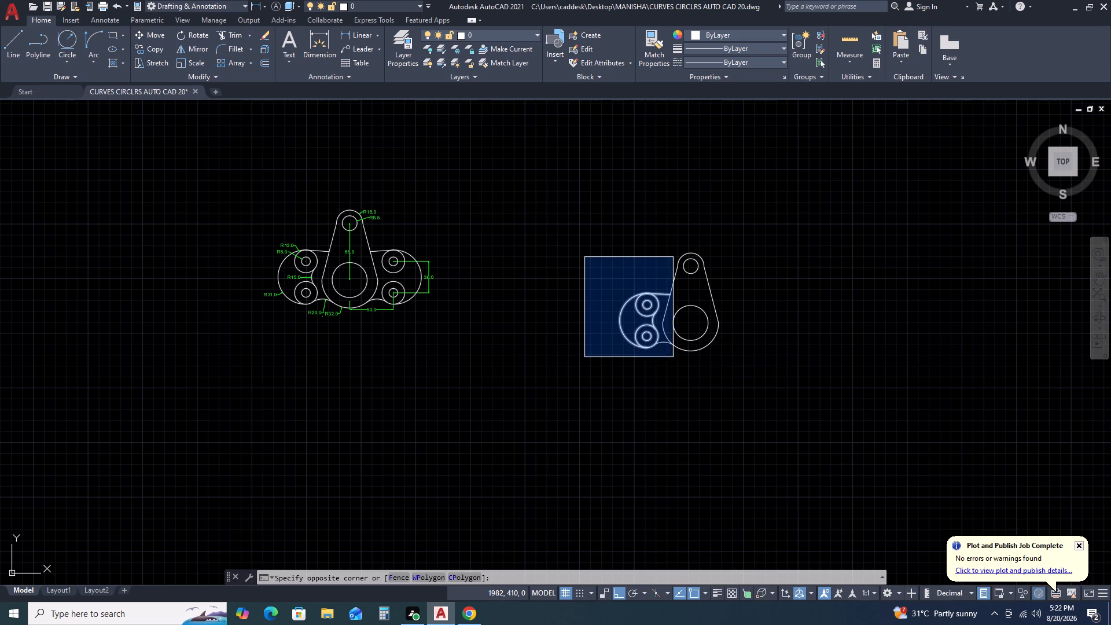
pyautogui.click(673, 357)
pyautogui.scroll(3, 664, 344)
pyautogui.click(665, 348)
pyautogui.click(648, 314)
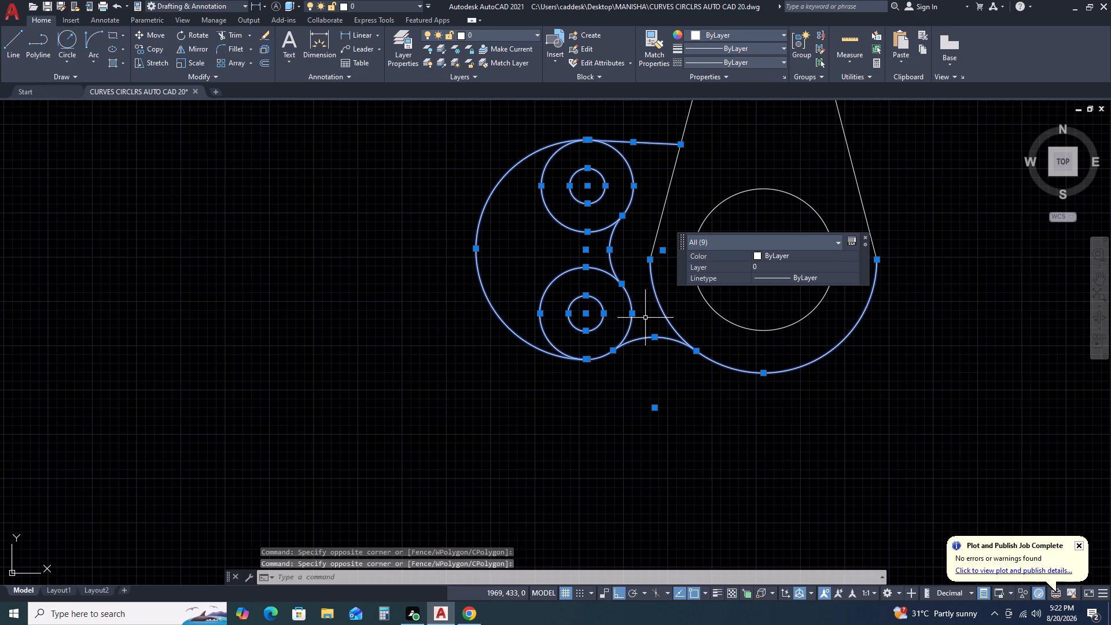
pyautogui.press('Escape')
# Mirror the side lobe's circles, arcs and connecting line about the body's vertical centreline, keeping the source objects.
pyautogui.moveTo(633, 342); pyautogui.dragTo(632, 342)
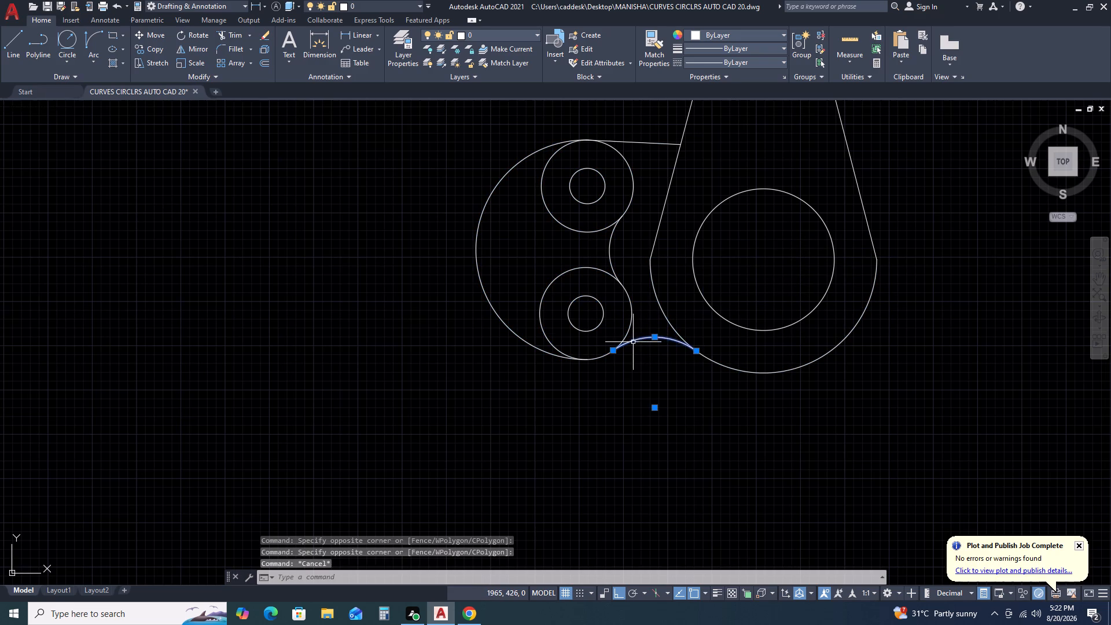
pyautogui.moveTo(632, 342); pyautogui.dragTo(622, 342)
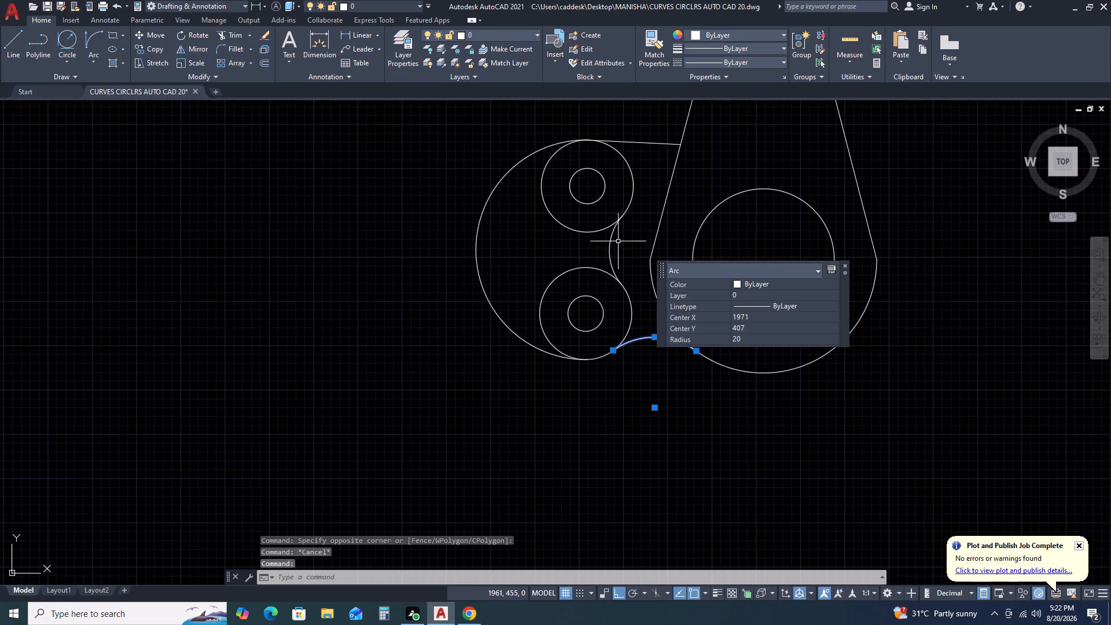
pyautogui.click(642, 128)
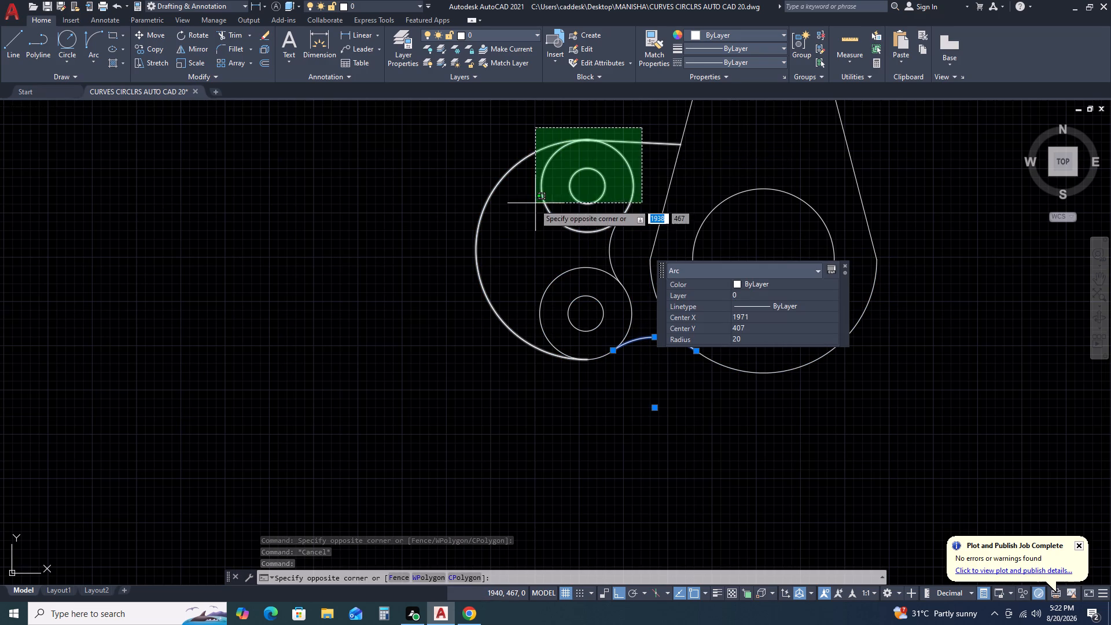
pyautogui.click(517, 211)
pyautogui.click(616, 257)
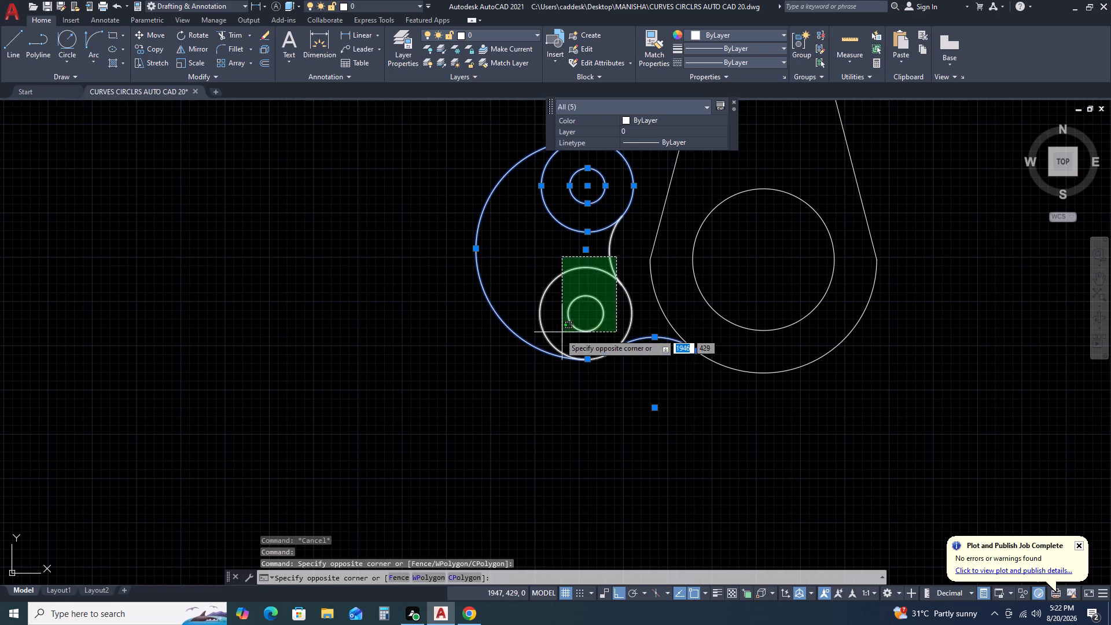
pyautogui.click(532, 341)
pyautogui.press('m')
pyautogui.press('i')
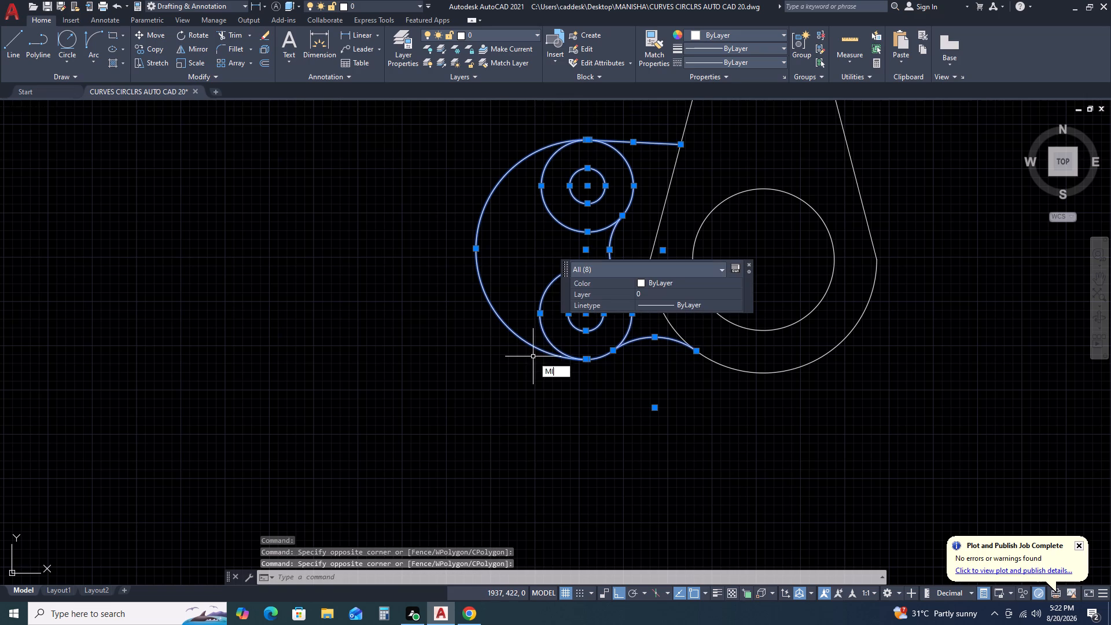
pyautogui.press('space')
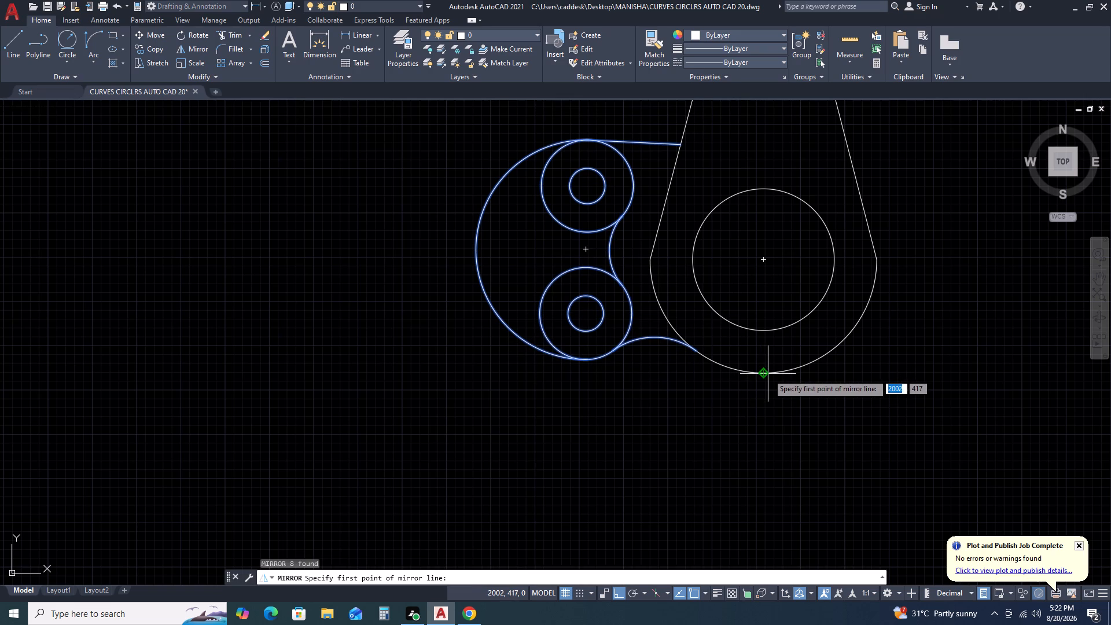
pyautogui.click(768, 374)
pyautogui.scroll(-1, 764, 249)
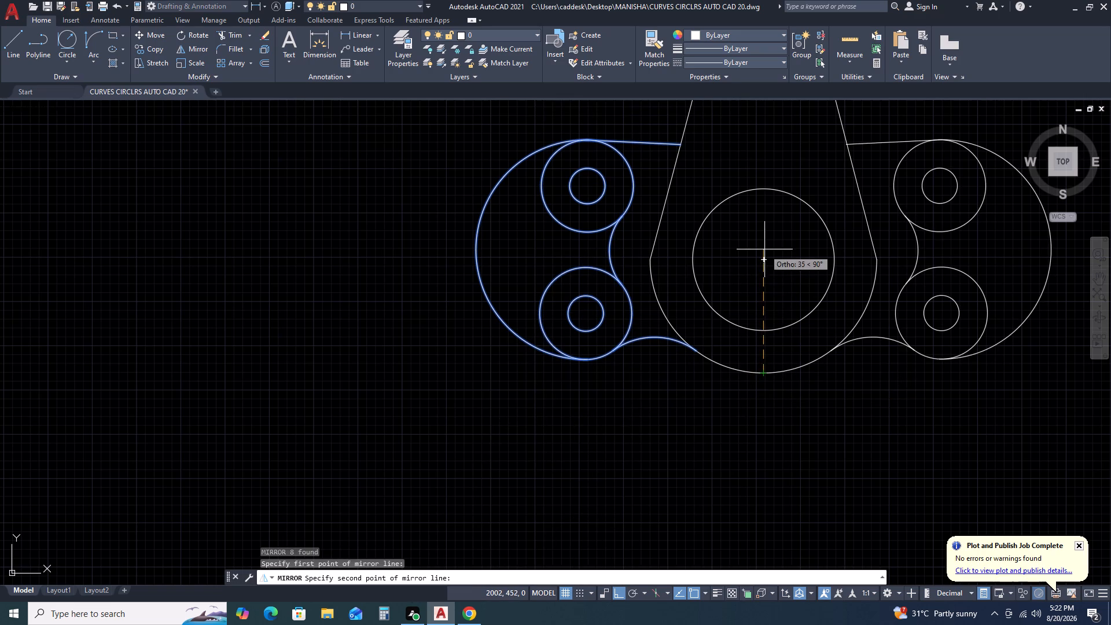
pyautogui.moveTo(766, 211); pyautogui.dragTo(739, 386, button='middle')
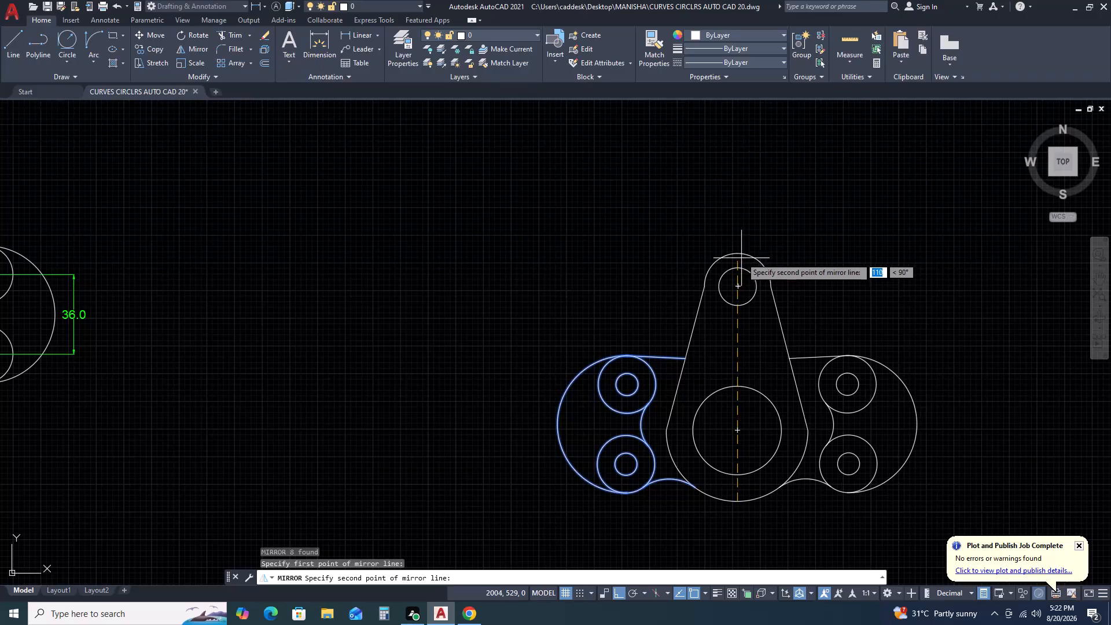
pyautogui.click(740, 253)
pyautogui.moveTo(766, 296); pyautogui.dragTo(740, 253)
pyautogui.click(740, 253)
pyautogui.scroll(-2, 735, 314)
pyautogui.press('Escape')
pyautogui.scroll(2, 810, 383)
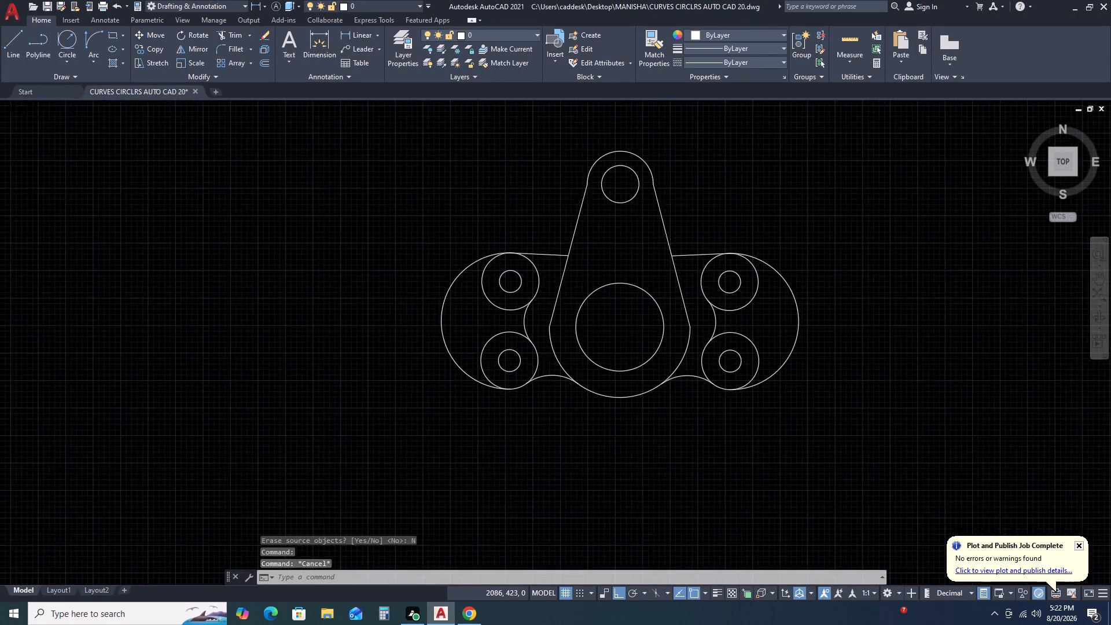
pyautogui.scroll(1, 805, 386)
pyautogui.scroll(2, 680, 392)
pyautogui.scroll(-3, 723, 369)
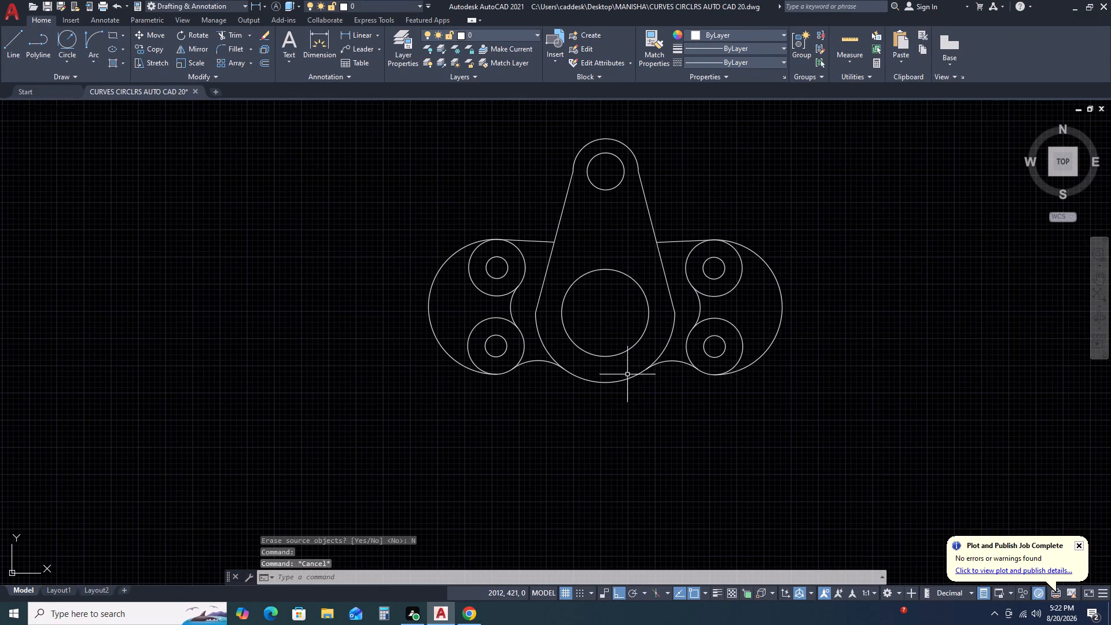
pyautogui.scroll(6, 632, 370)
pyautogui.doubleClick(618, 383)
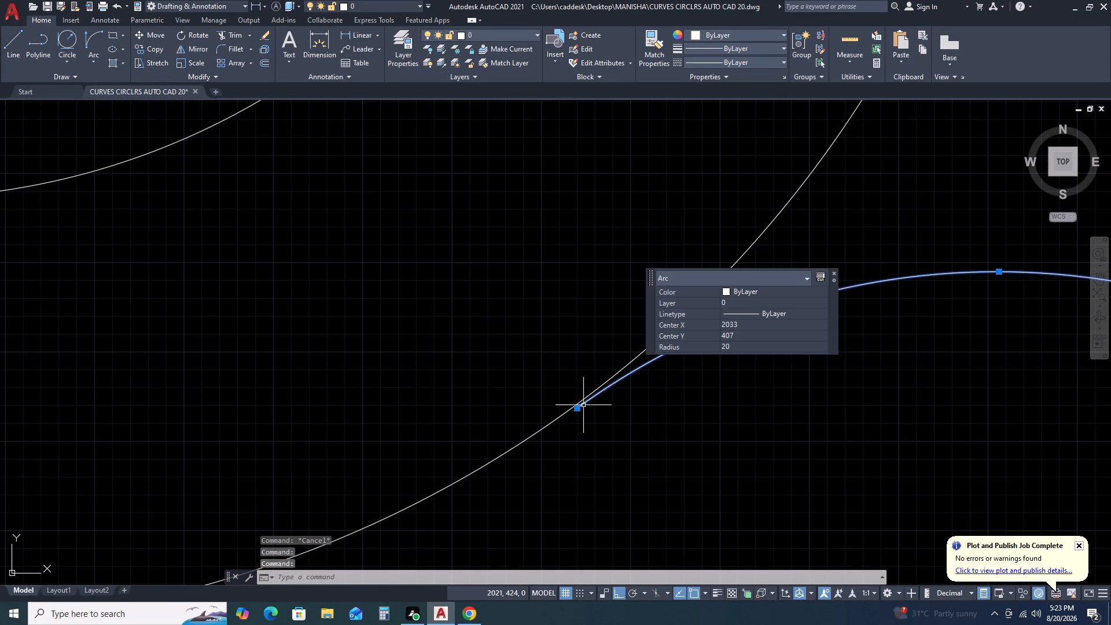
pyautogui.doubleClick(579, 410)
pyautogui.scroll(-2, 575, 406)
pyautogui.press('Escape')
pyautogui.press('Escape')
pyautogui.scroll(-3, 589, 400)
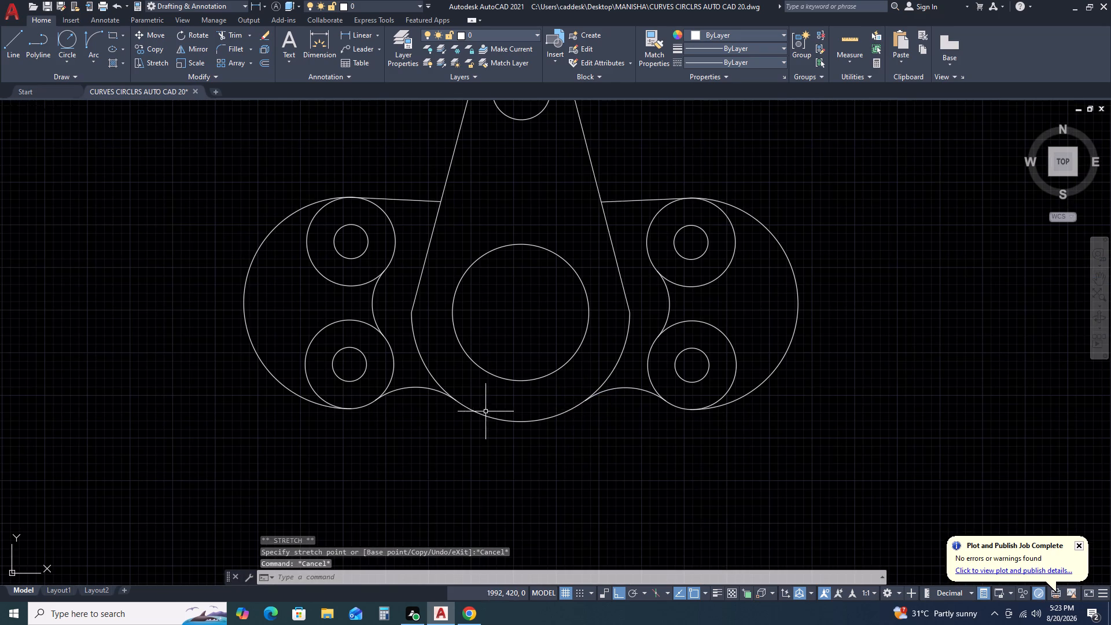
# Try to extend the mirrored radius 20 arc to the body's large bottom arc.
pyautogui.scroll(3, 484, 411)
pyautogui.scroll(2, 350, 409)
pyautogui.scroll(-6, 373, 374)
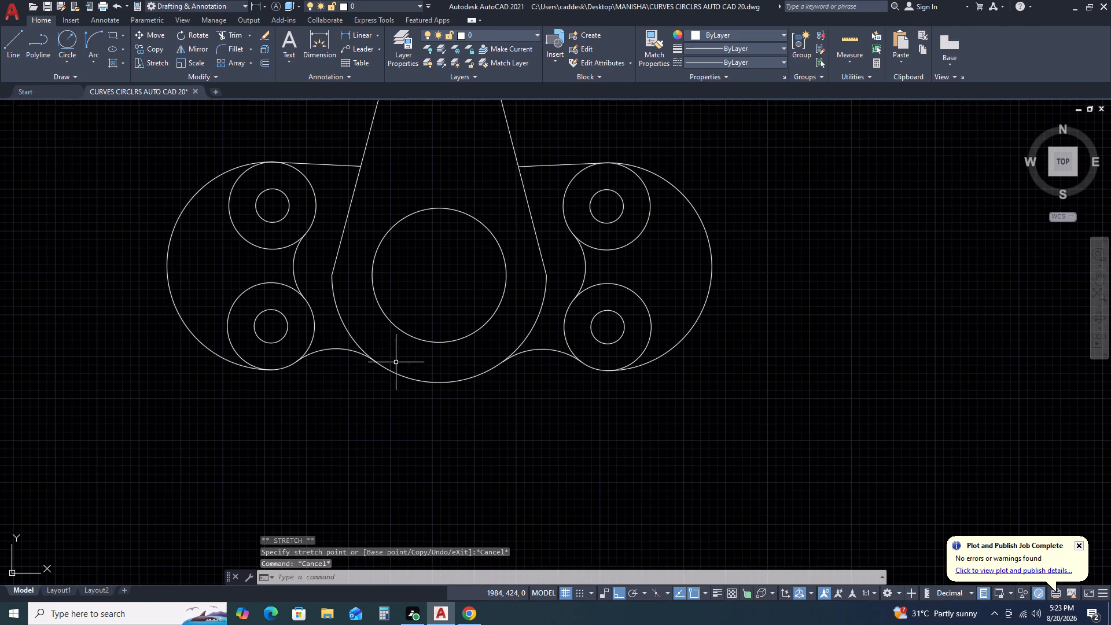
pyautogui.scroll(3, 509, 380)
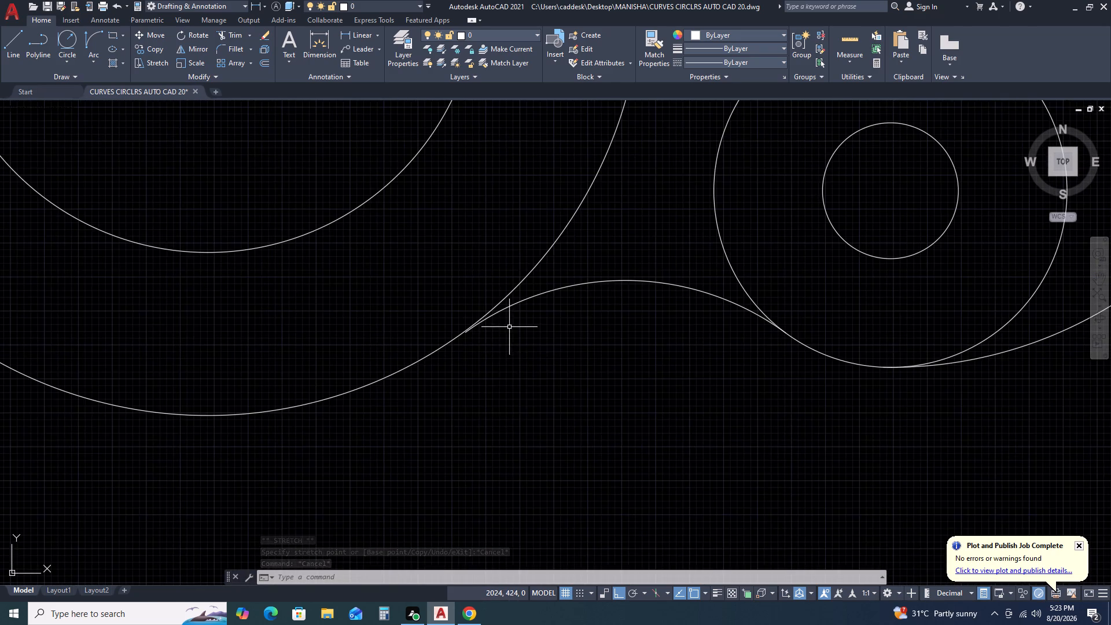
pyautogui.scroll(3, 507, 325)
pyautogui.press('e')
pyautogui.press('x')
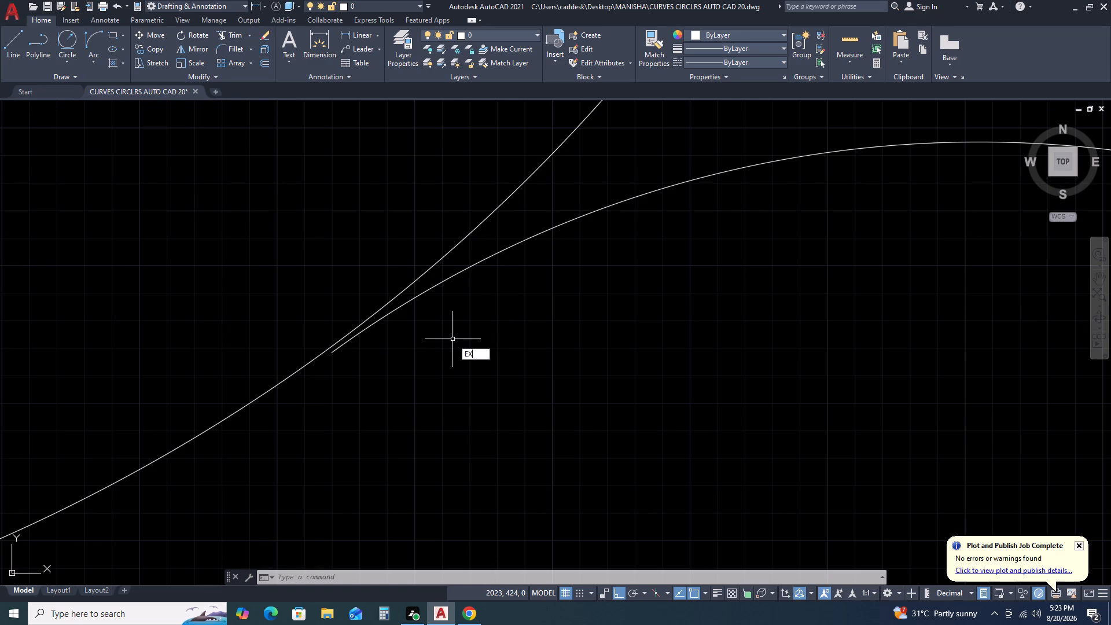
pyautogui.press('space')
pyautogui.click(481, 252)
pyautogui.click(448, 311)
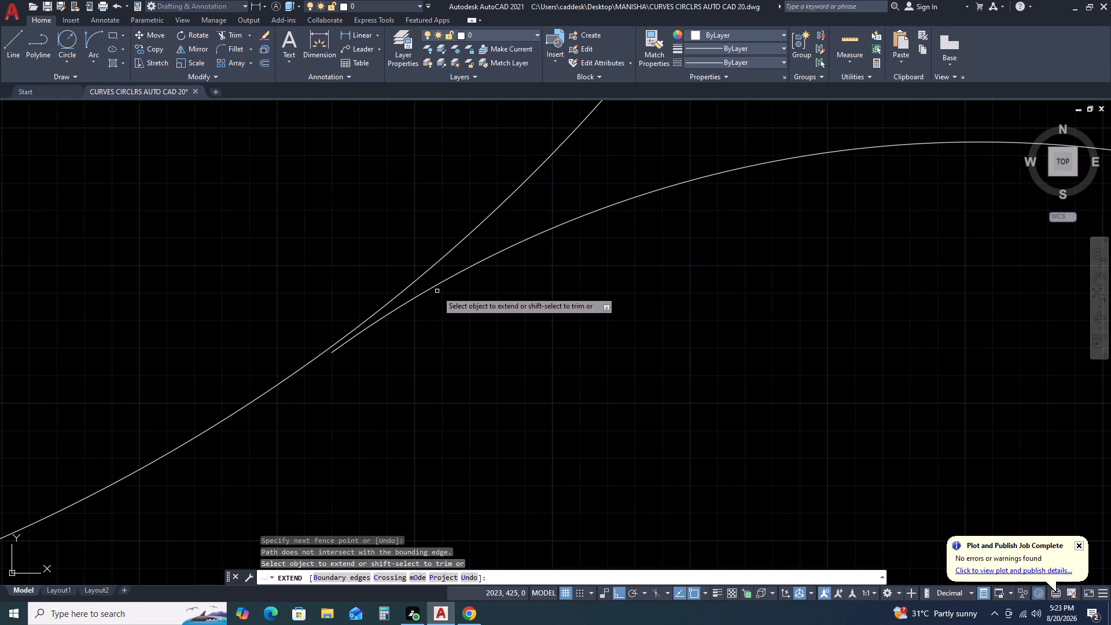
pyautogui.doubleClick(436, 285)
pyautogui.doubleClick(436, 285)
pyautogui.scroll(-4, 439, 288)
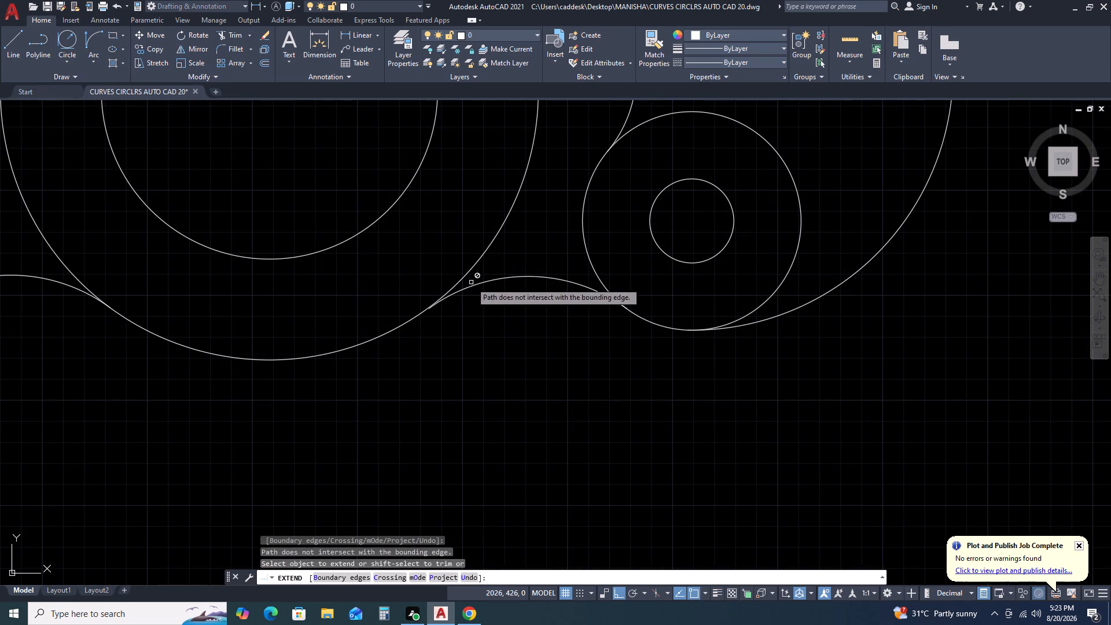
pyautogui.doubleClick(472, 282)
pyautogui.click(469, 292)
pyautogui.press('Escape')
# Stretch the body-side end of the mirrored radius 20 arc onto the body's large bottom arc.
pyautogui.scroll(3, 421, 310)
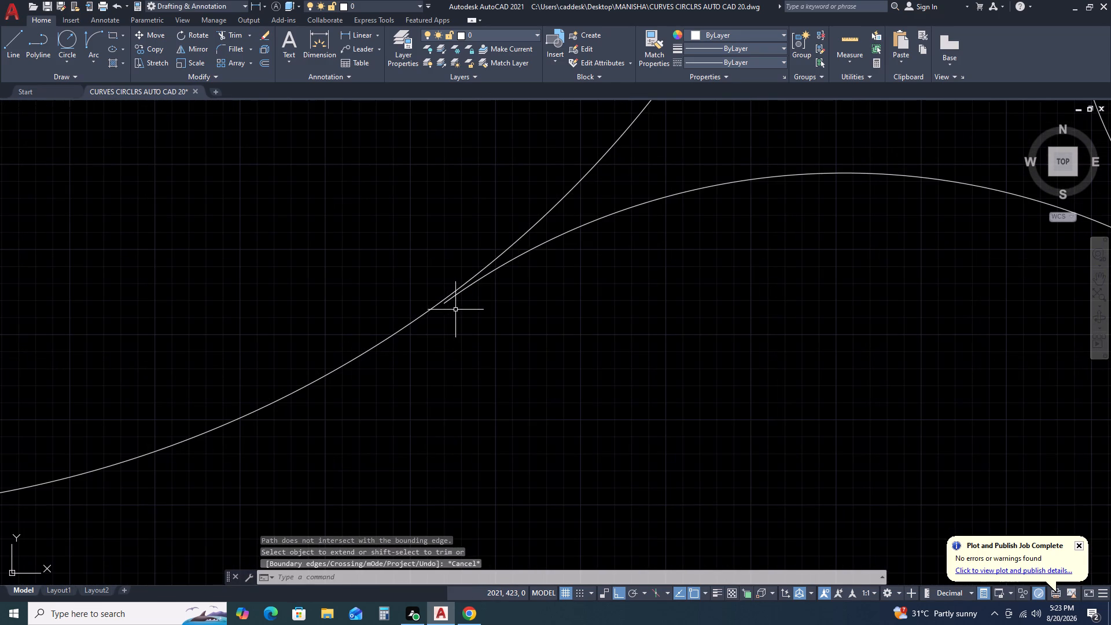
pyautogui.doubleClick(447, 303)
pyautogui.click(446, 304)
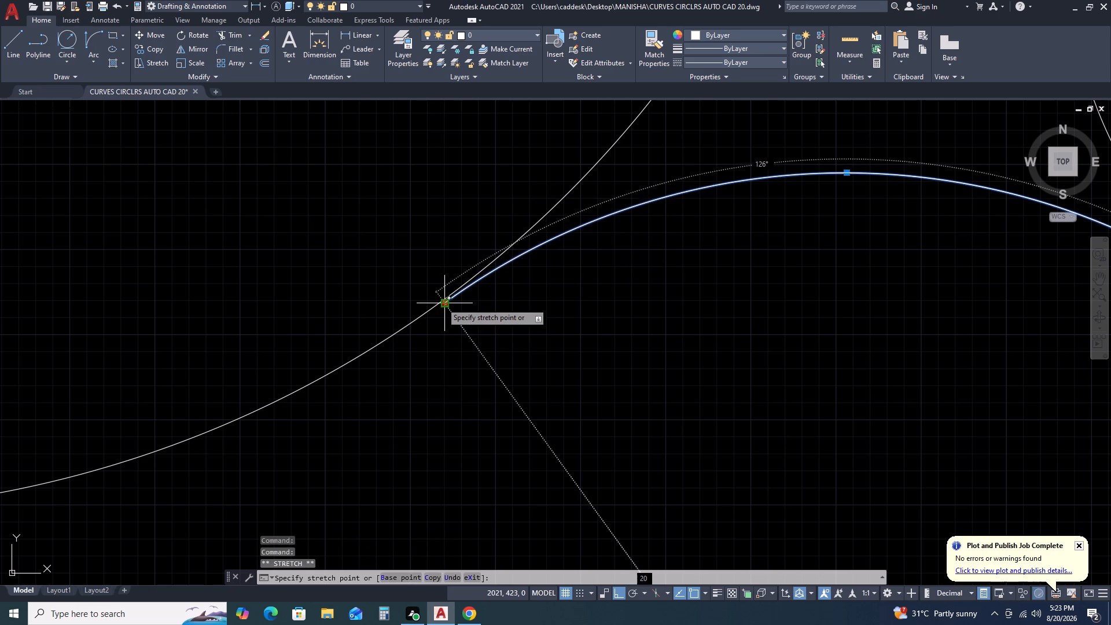
pyautogui.click(437, 301)
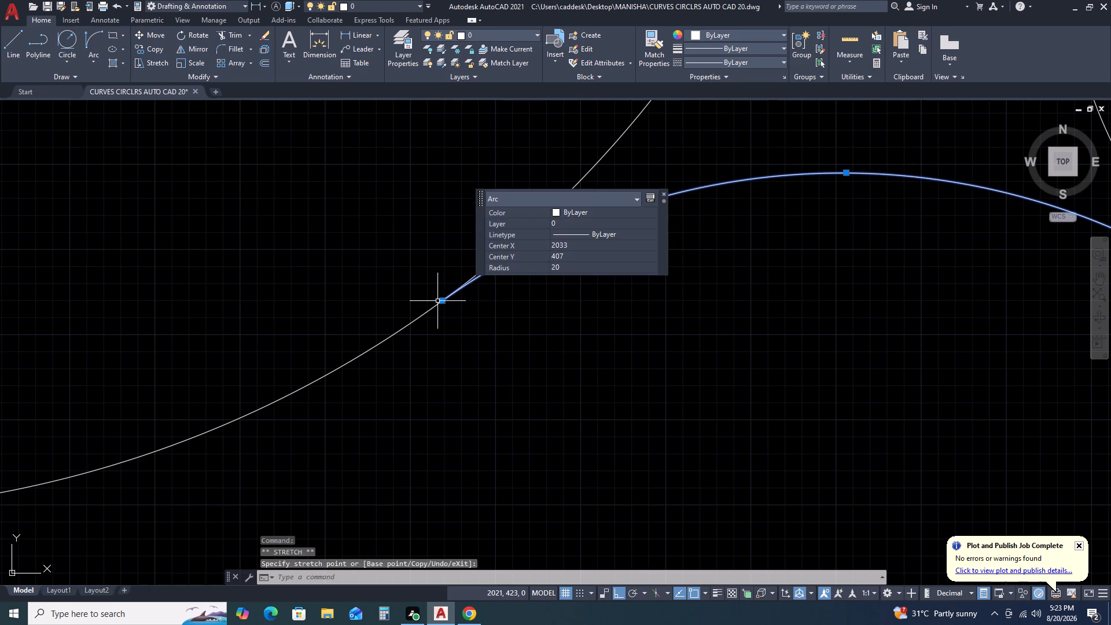
pyautogui.press('Escape')
pyautogui.scroll(-5, 613, 344)
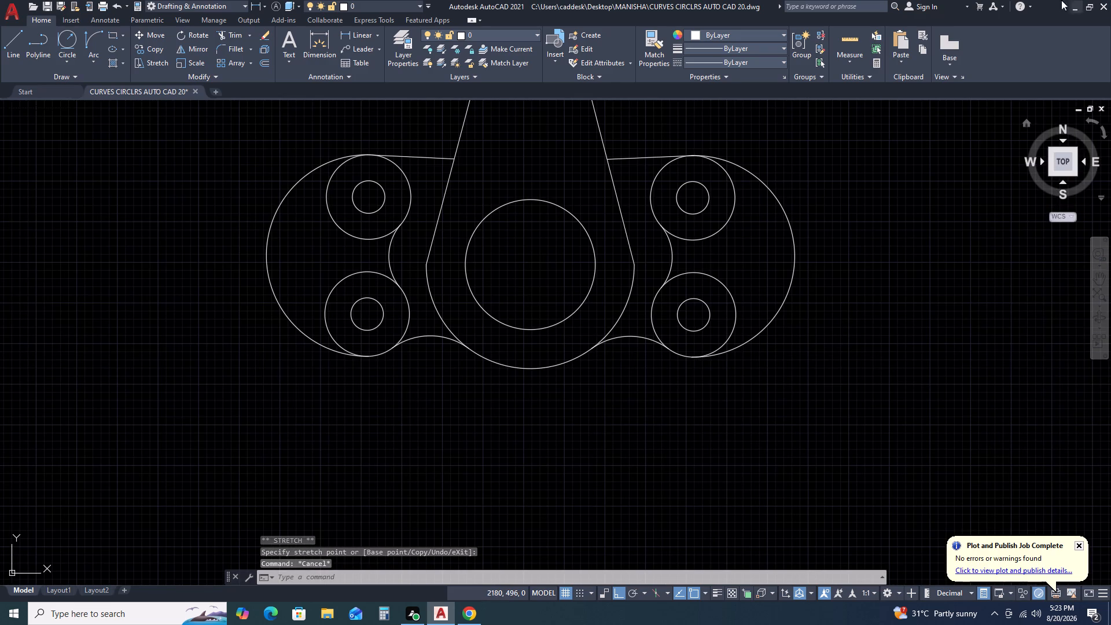
# Move the whole redrawn part by its large circle's centre so it sits close beside and level with the dimensioned original.
pyautogui.scroll(-2, 448, 219)
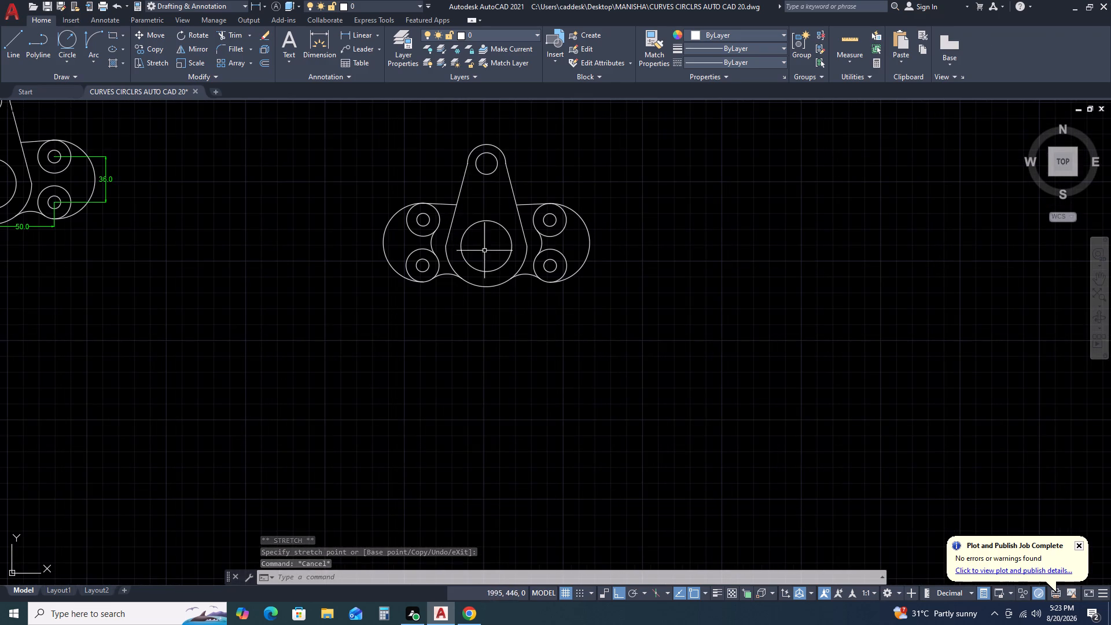
pyautogui.moveTo(465, 227); pyautogui.dragTo(647, 236, button='middle')
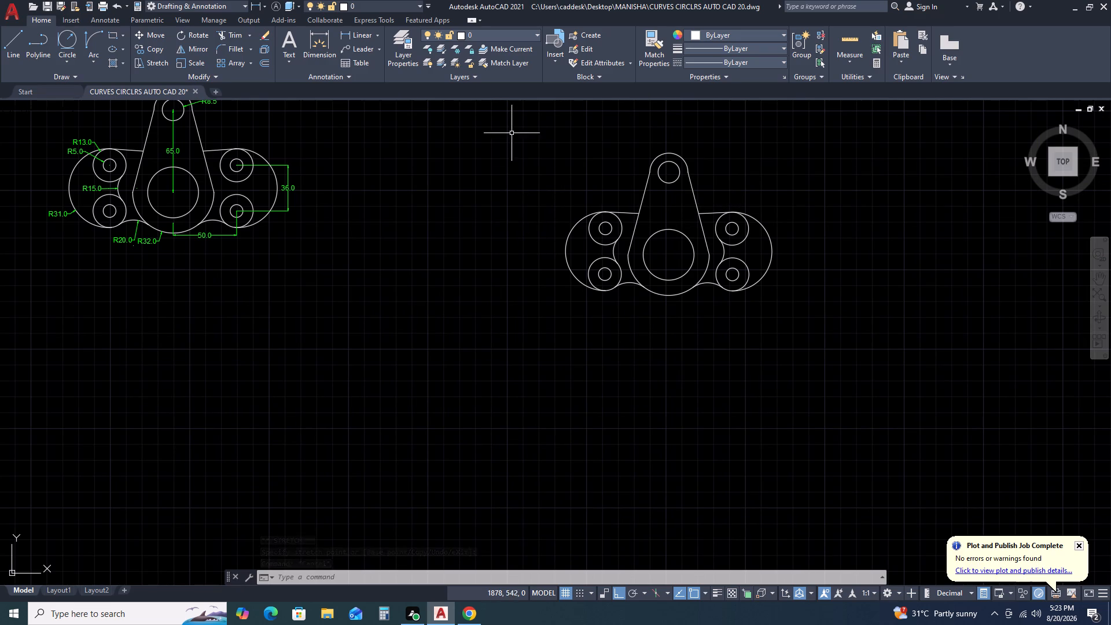
pyautogui.click(512, 124)
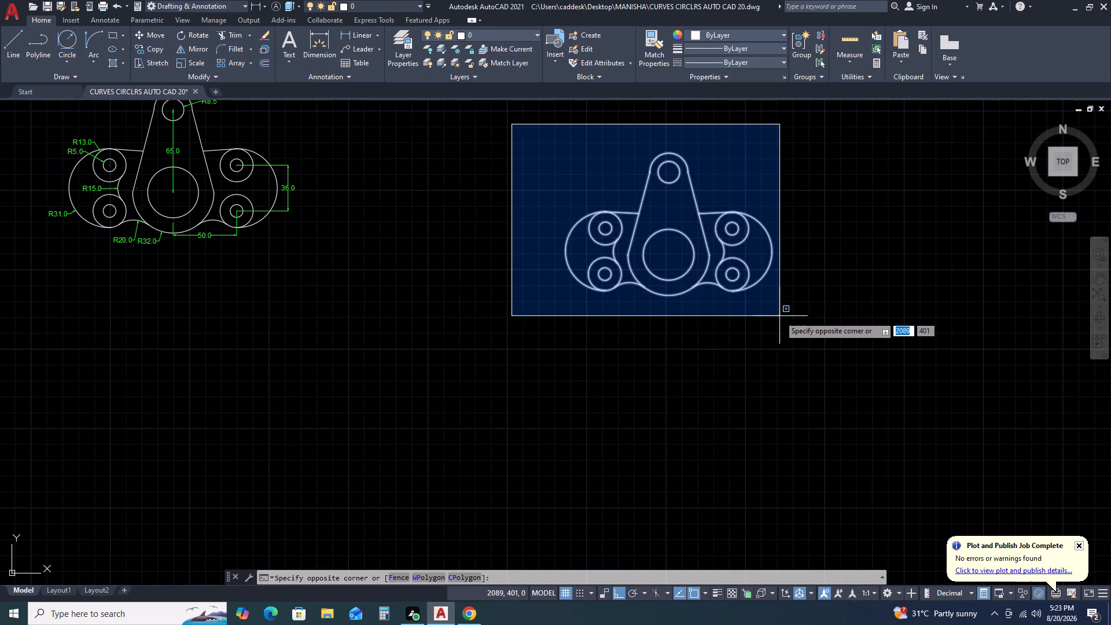
pyautogui.click(803, 315)
pyautogui.press('m')
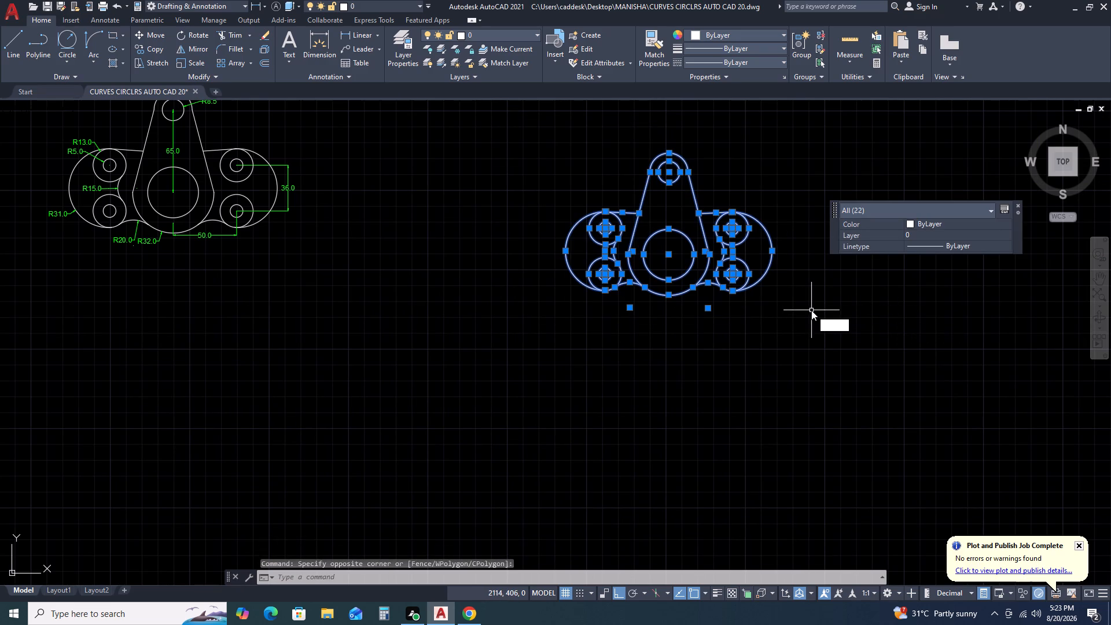
pyautogui.press('space')
pyautogui.doubleClick(668, 255)
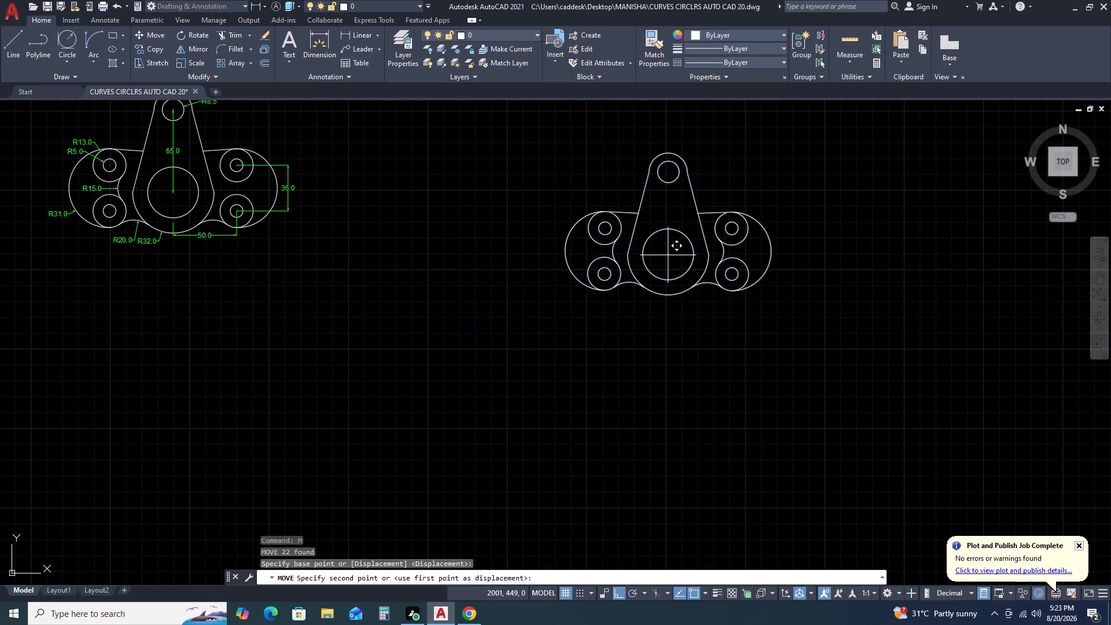
pyautogui.press('F8')
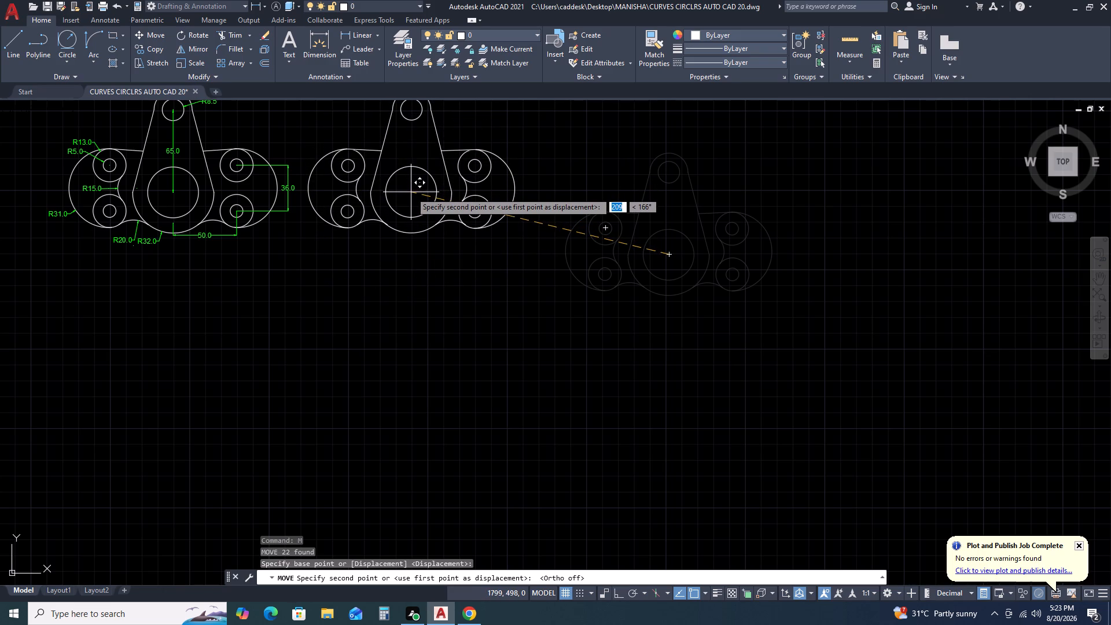
pyautogui.click(411, 192)
# Compare the redrawn part with the original and examine the line and arc joints on top of both lobes' upper circles.
pyautogui.scroll(-2, 558, 230)
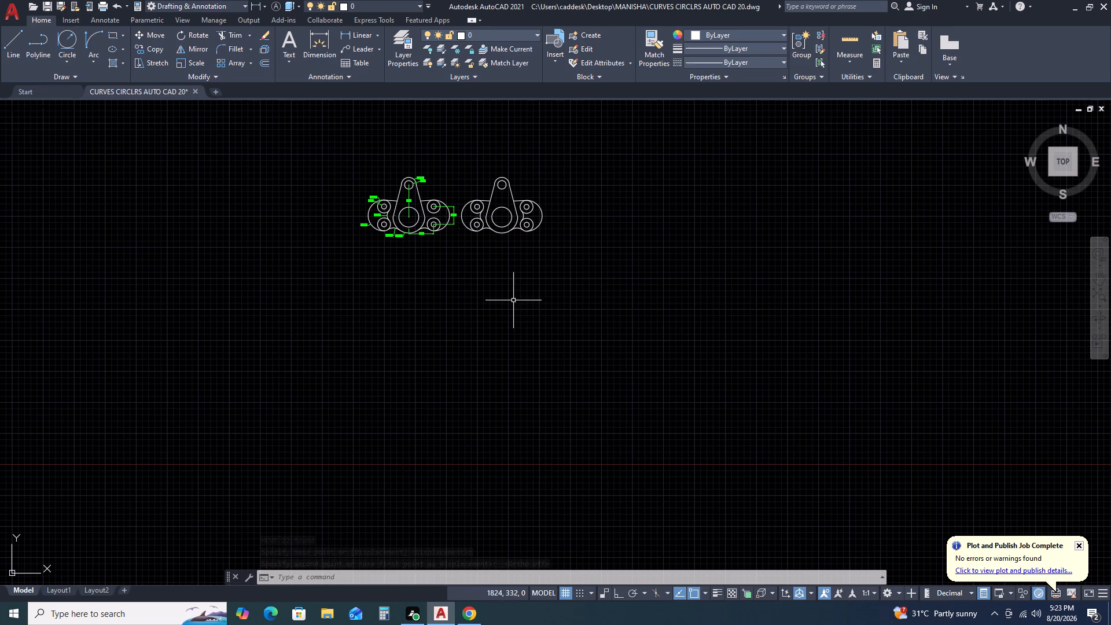
pyautogui.scroll(2, 480, 223)
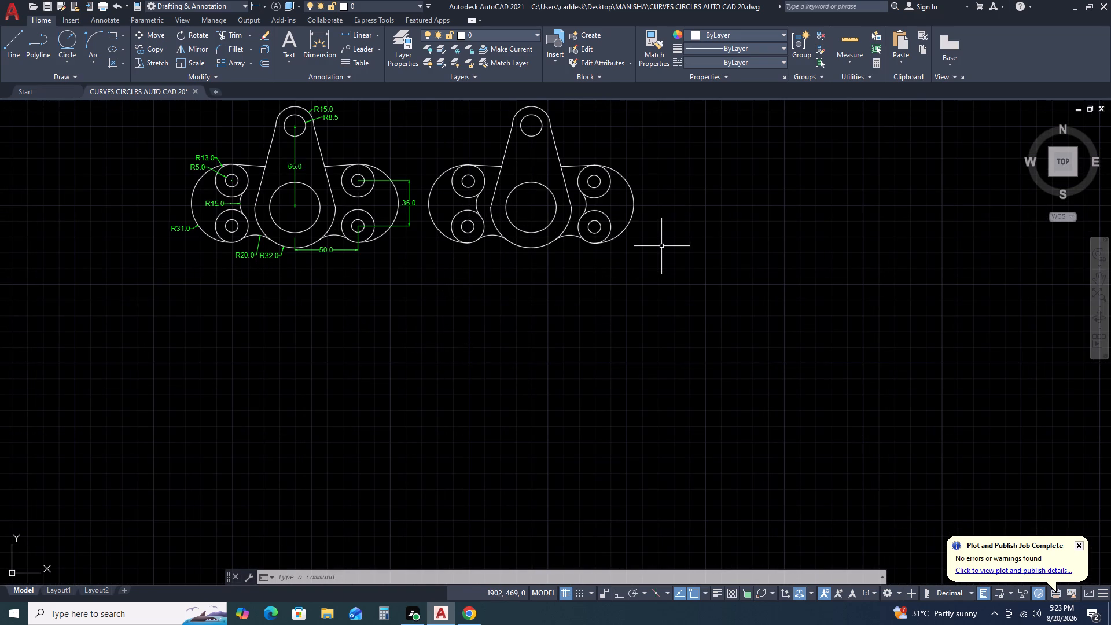
pyautogui.scroll(-2, 661, 247)
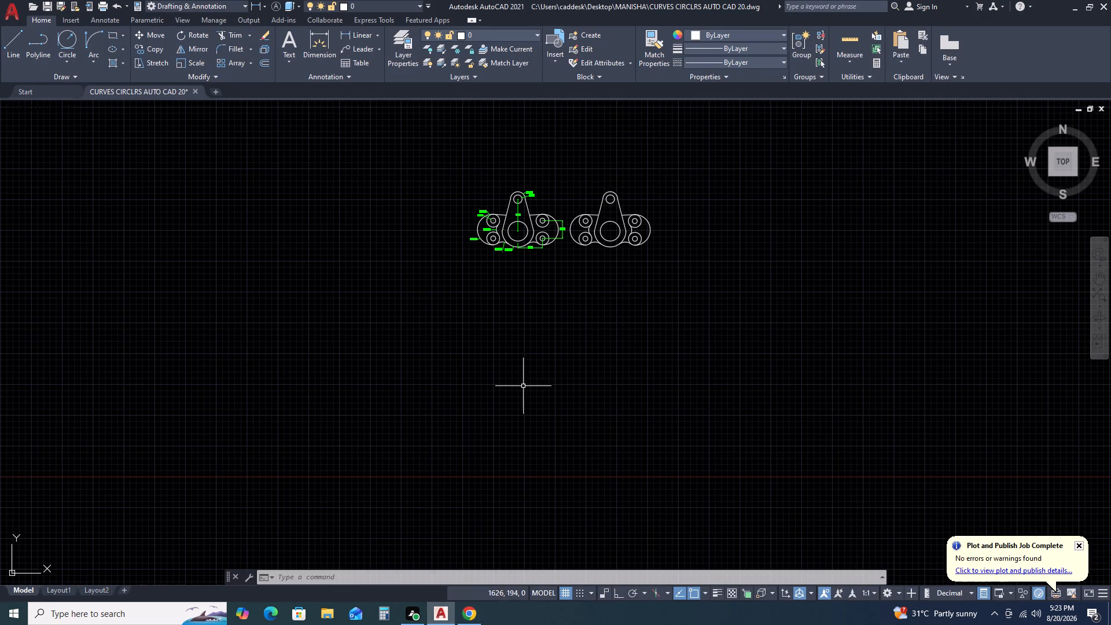
pyautogui.scroll(3, 575, 228)
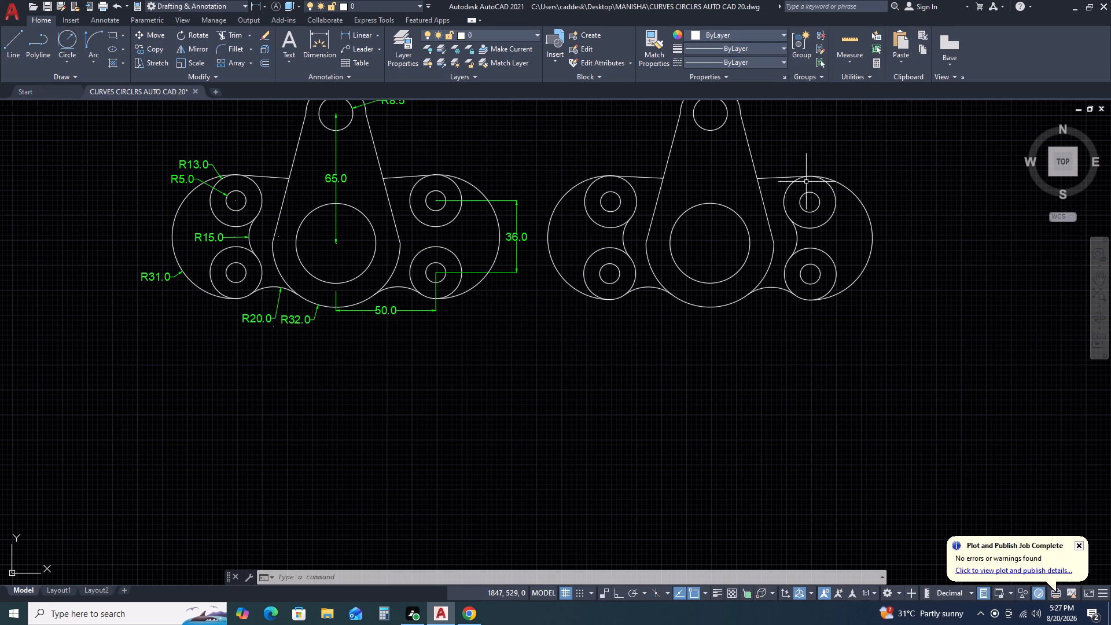
pyautogui.scroll(8, 807, 182)
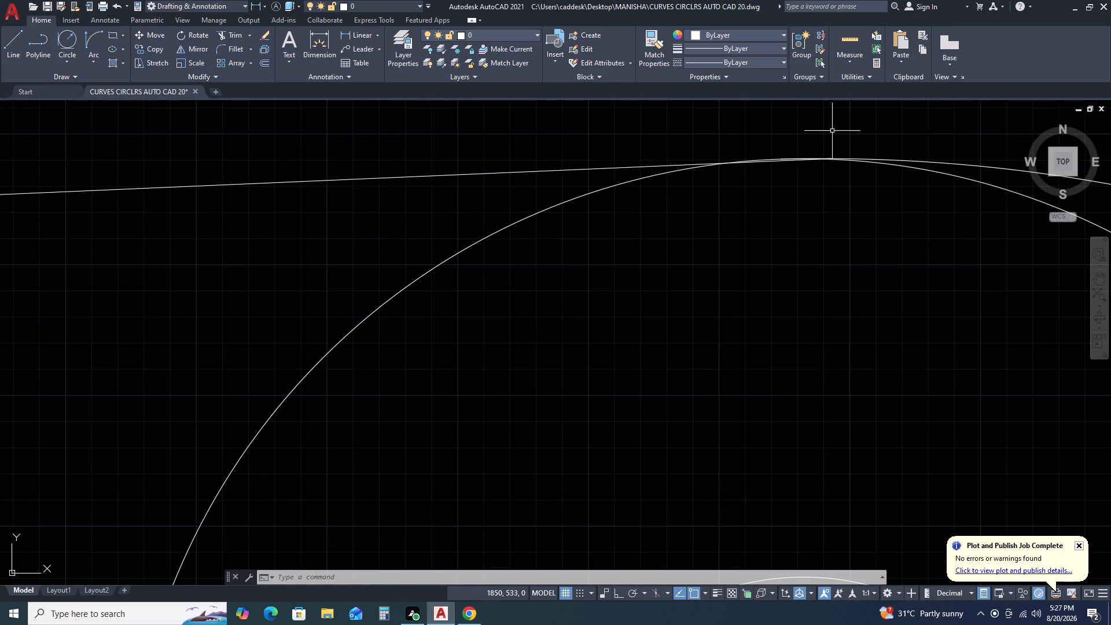
pyautogui.scroll(2, 779, 160)
pyautogui.scroll(-2, 779, 160)
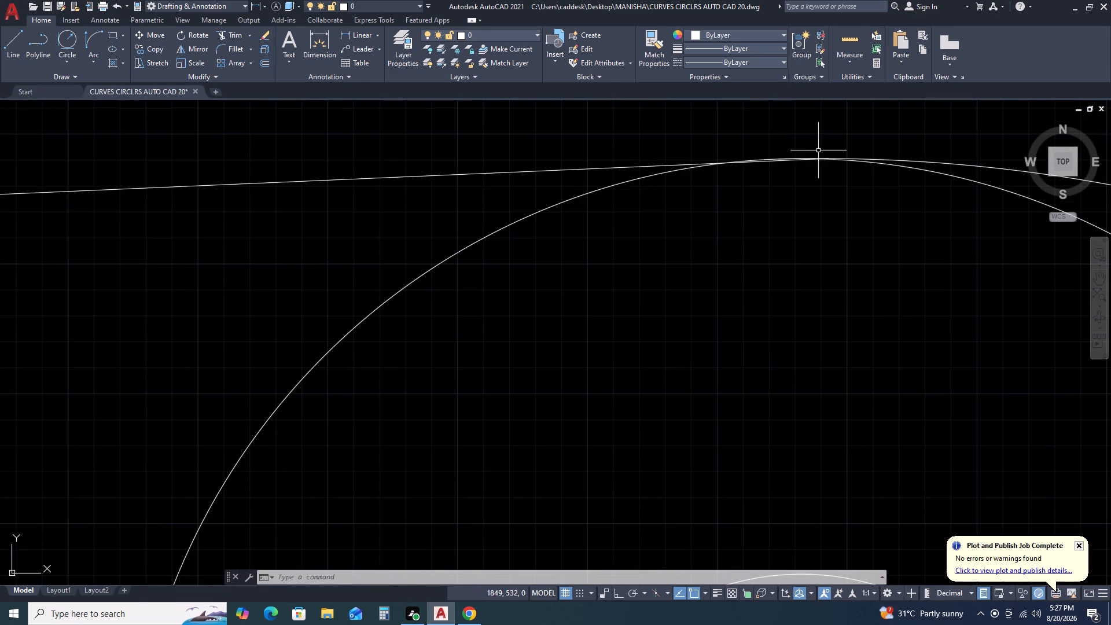
pyautogui.scroll(4, 822, 148)
pyautogui.scroll(-4, 757, 213)
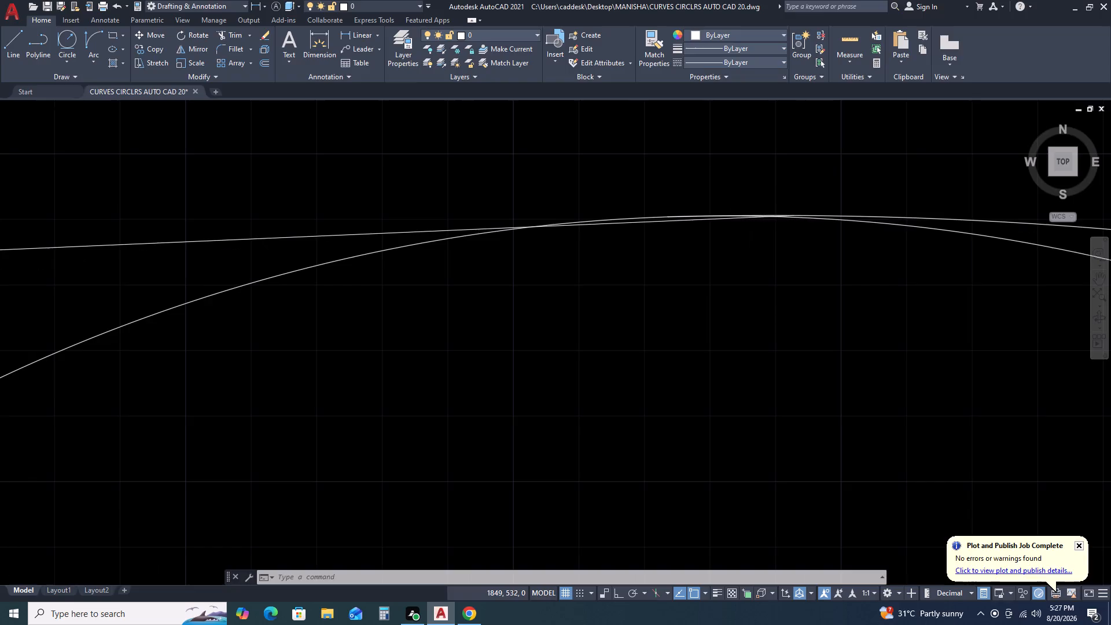
pyautogui.scroll(-6, 763, 209)
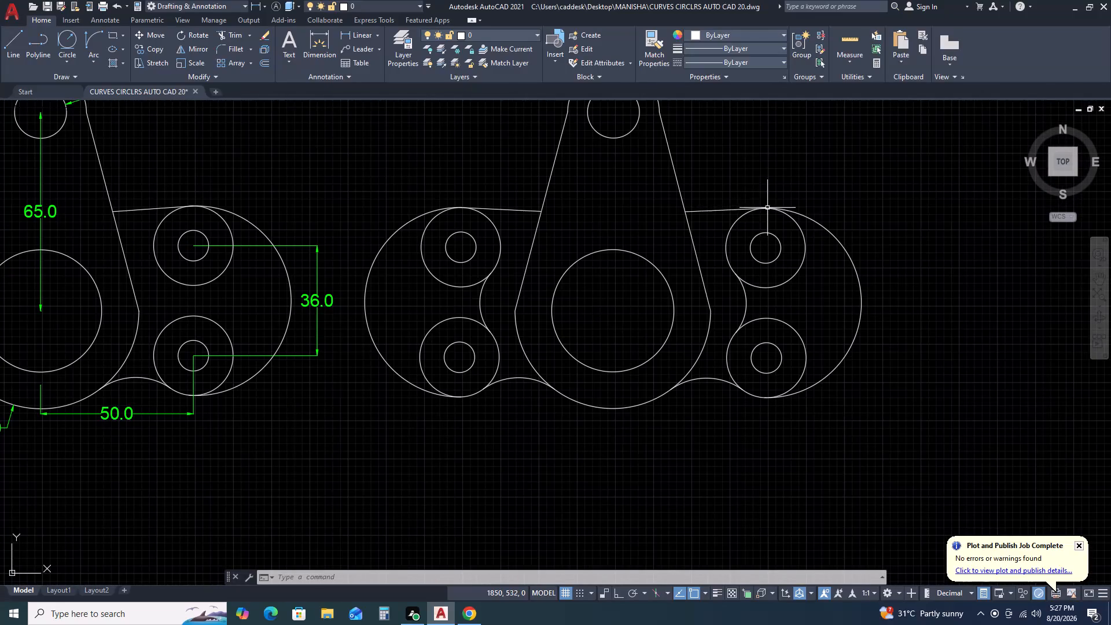
pyautogui.scroll(7, 454, 209)
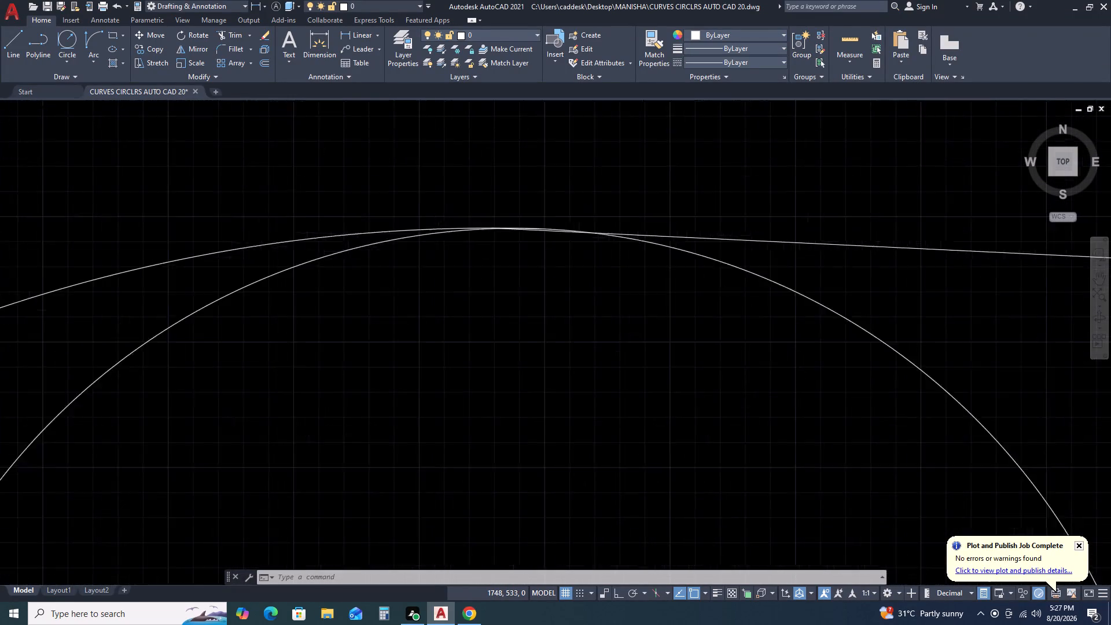
pyautogui.scroll(4, 606, 223)
pyautogui.scroll(-5, 620, 215)
pyautogui.scroll(1, 620, 215)
pyautogui.scroll(-5, 620, 215)
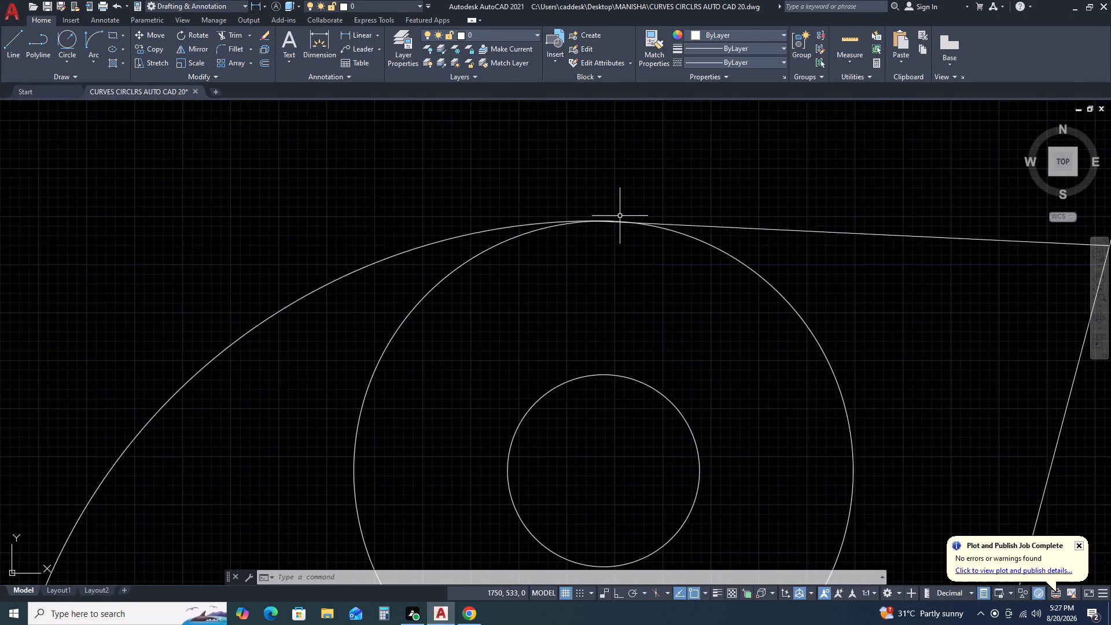
pyautogui.scroll(-2, 620, 216)
# Trim the overlapping connecting line and large arc ends where they meet the top of the redrawn left lobe's upper circle.
pyautogui.scroll(4, 612, 220)
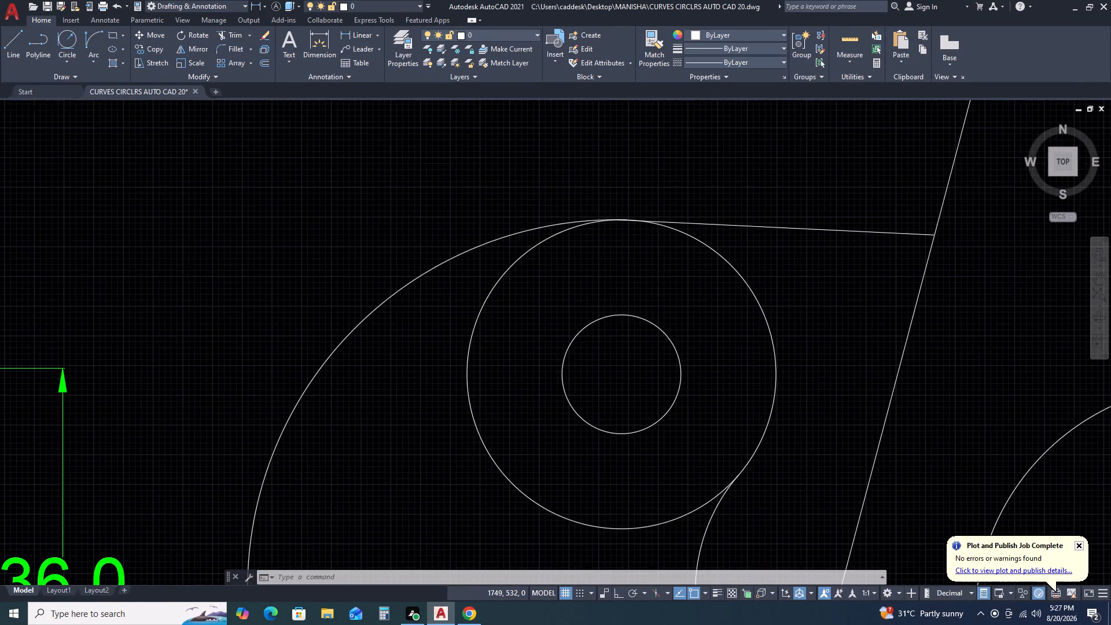
pyautogui.scroll(3, 612, 220)
pyautogui.write('TR')
pyautogui.press('space')
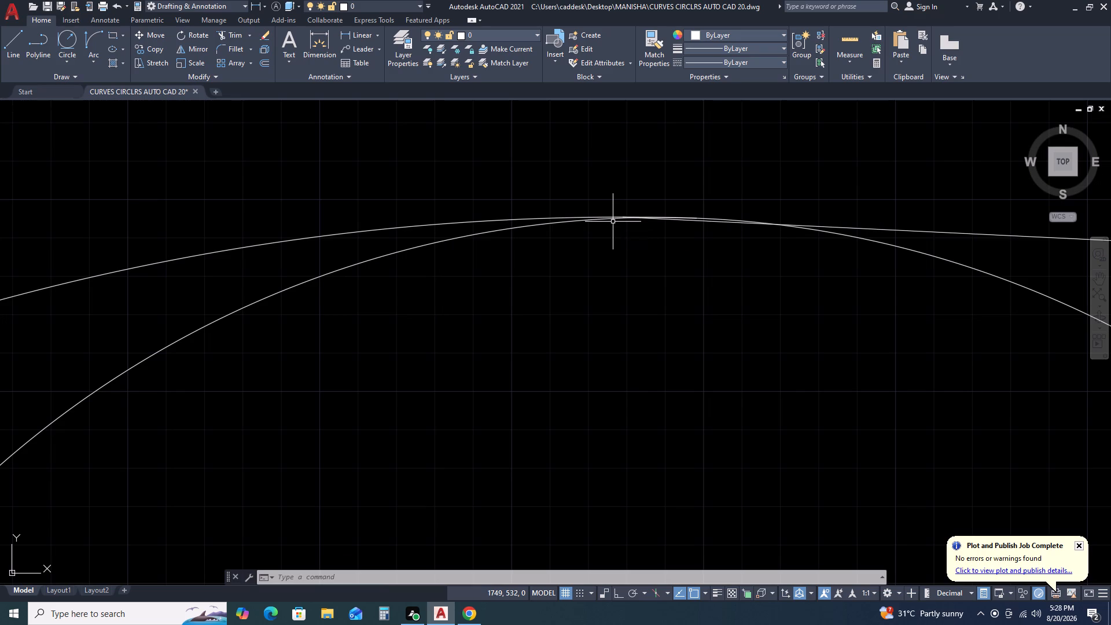
pyautogui.scroll(3, 719, 223)
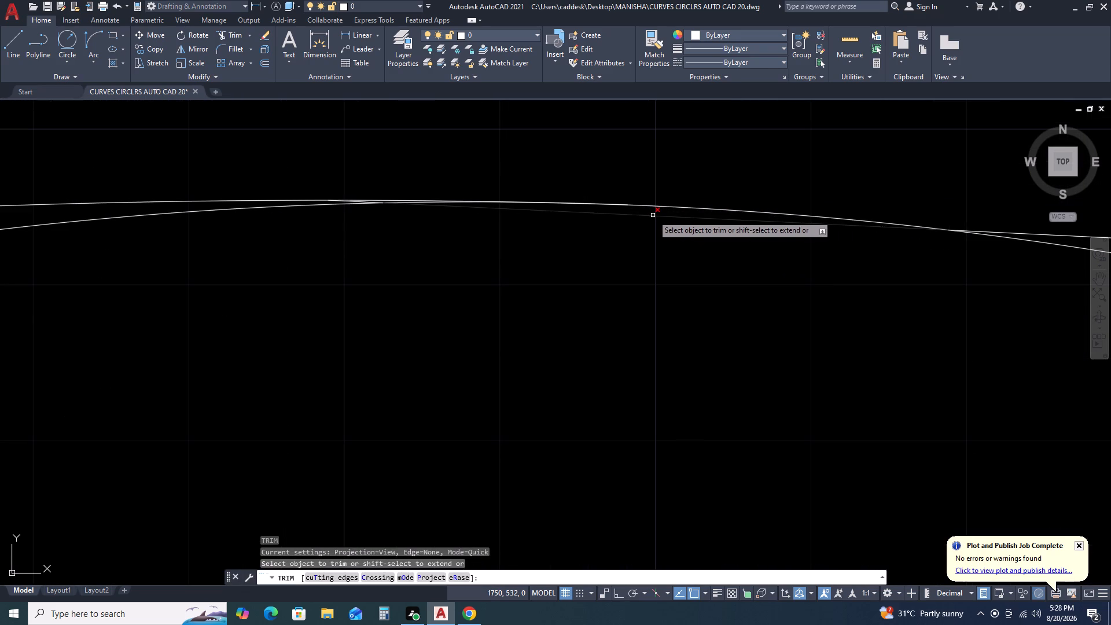
pyautogui.click(653, 215)
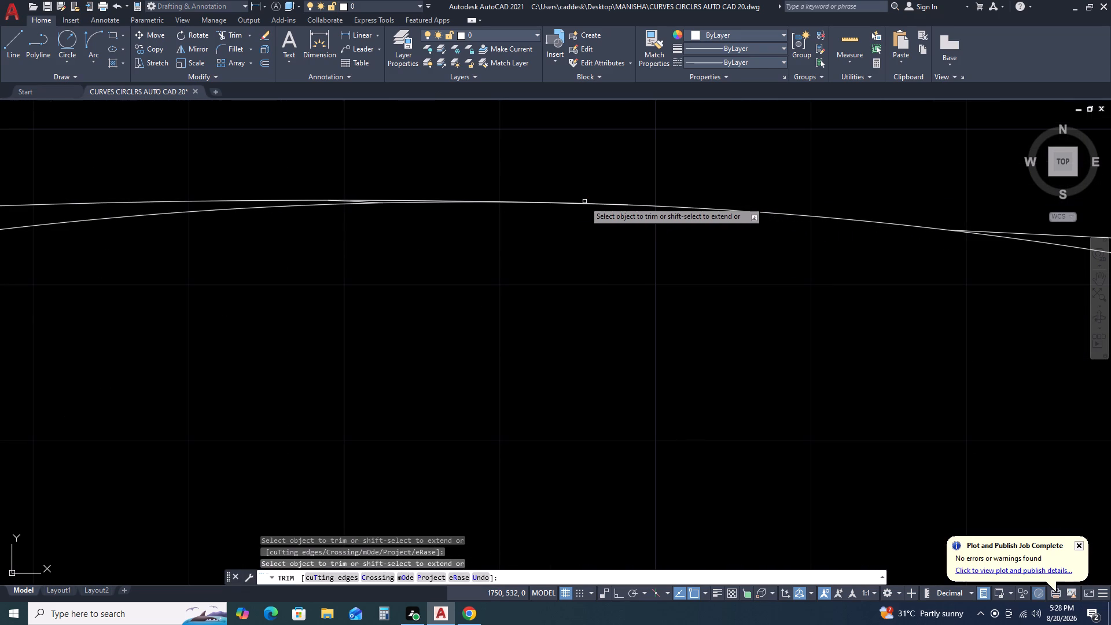
pyautogui.doubleClick(584, 203)
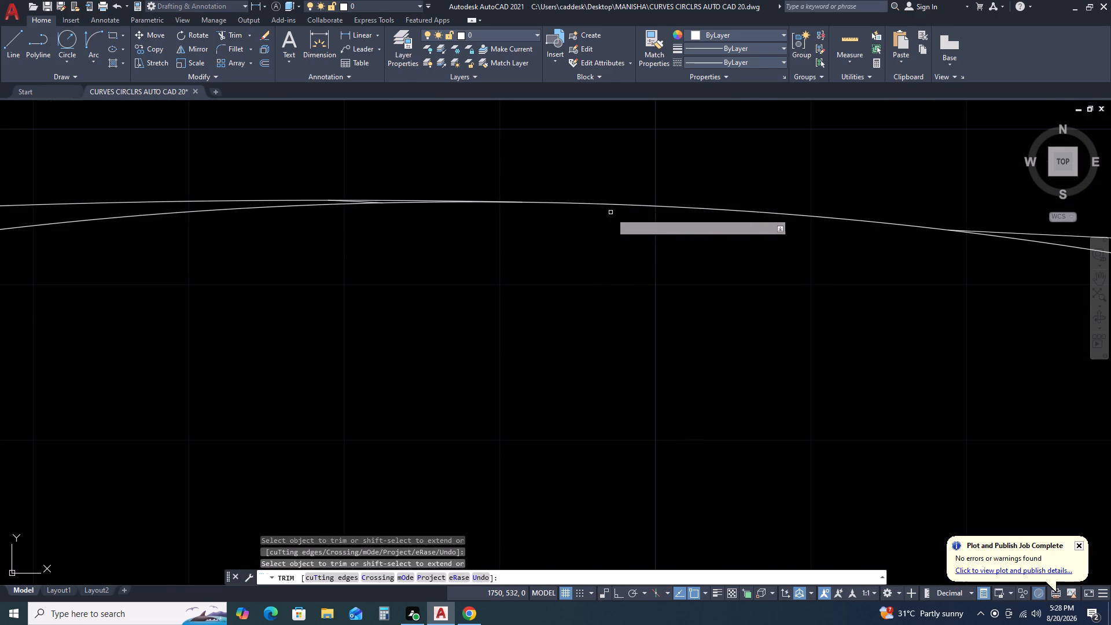
pyautogui.scroll(-4, 610, 214)
pyautogui.scroll(3, 566, 211)
pyautogui.scroll(2, 633, 212)
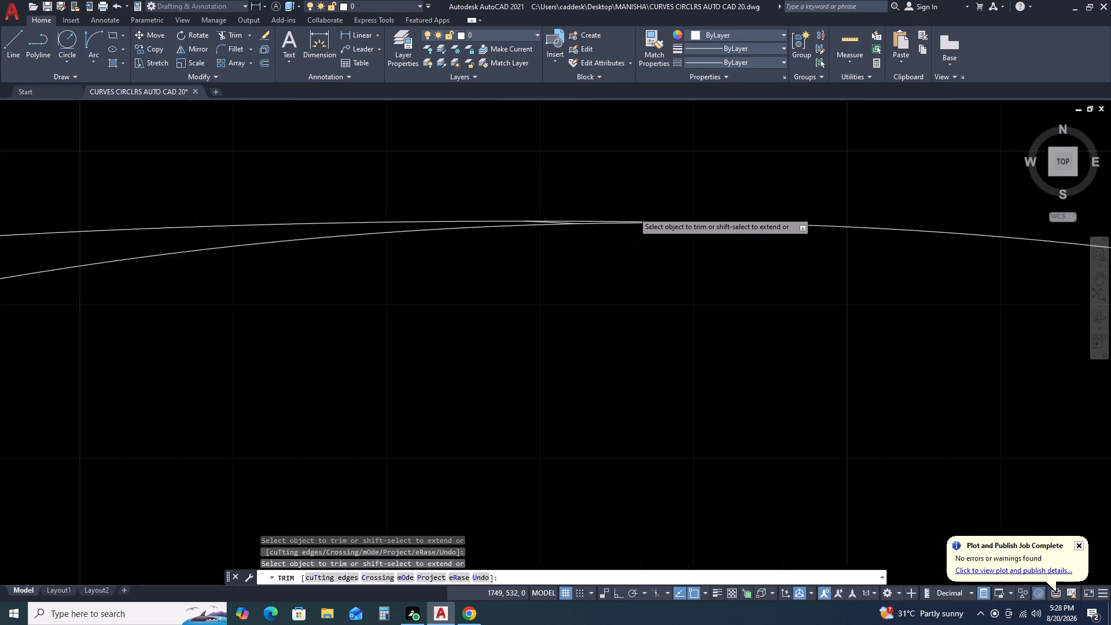
pyautogui.scroll(2, 633, 212)
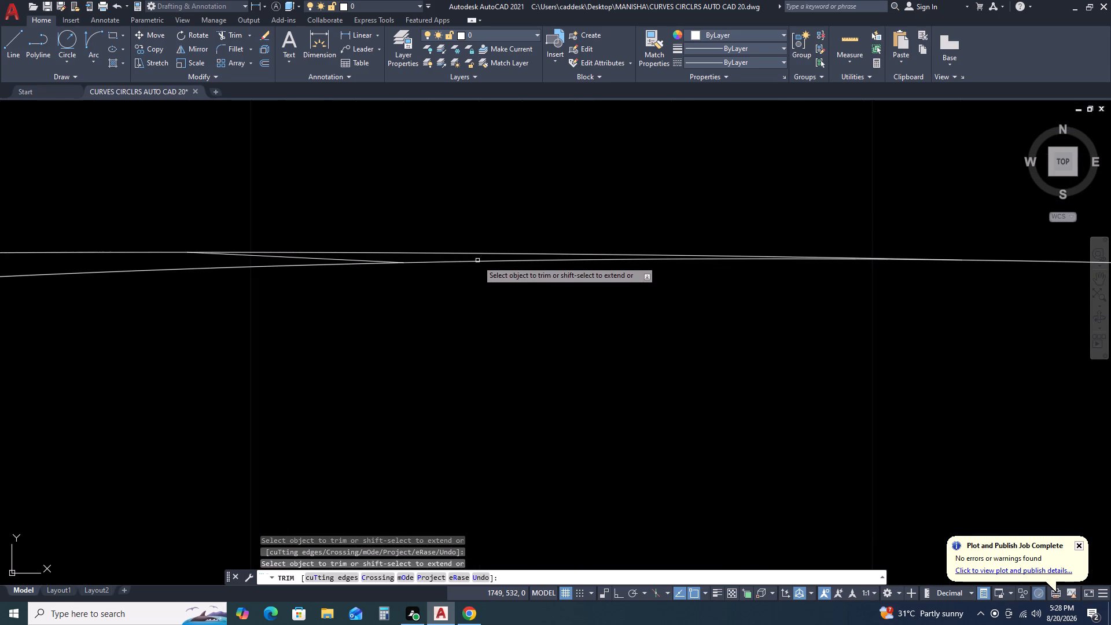
pyautogui.scroll(-6, 489, 266)
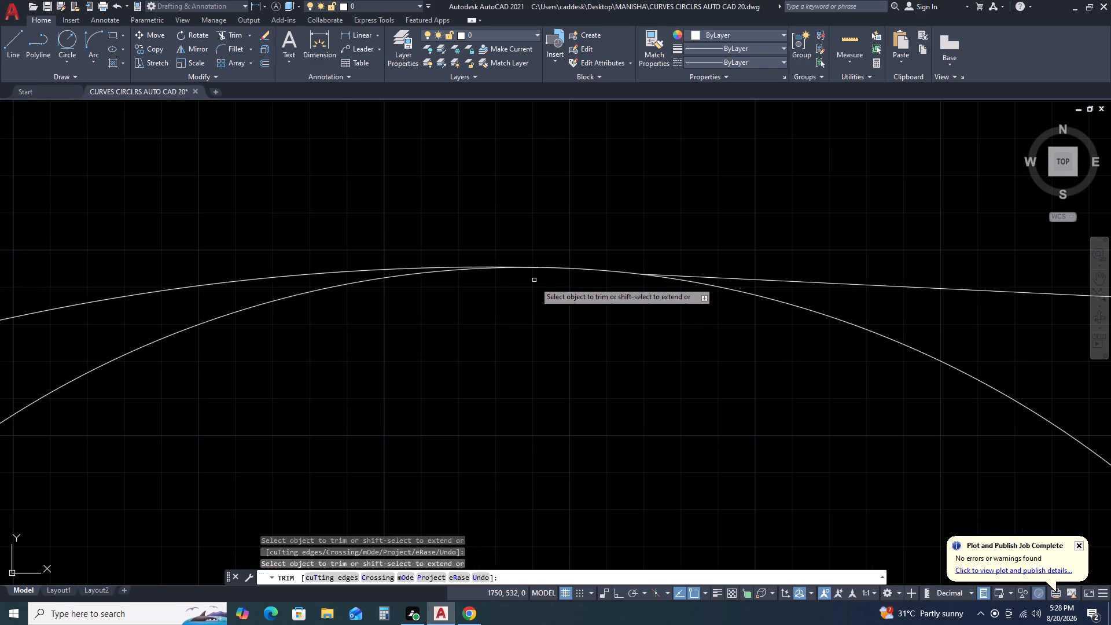
pyautogui.doubleClick(513, 266)
pyautogui.scroll(2, 480, 268)
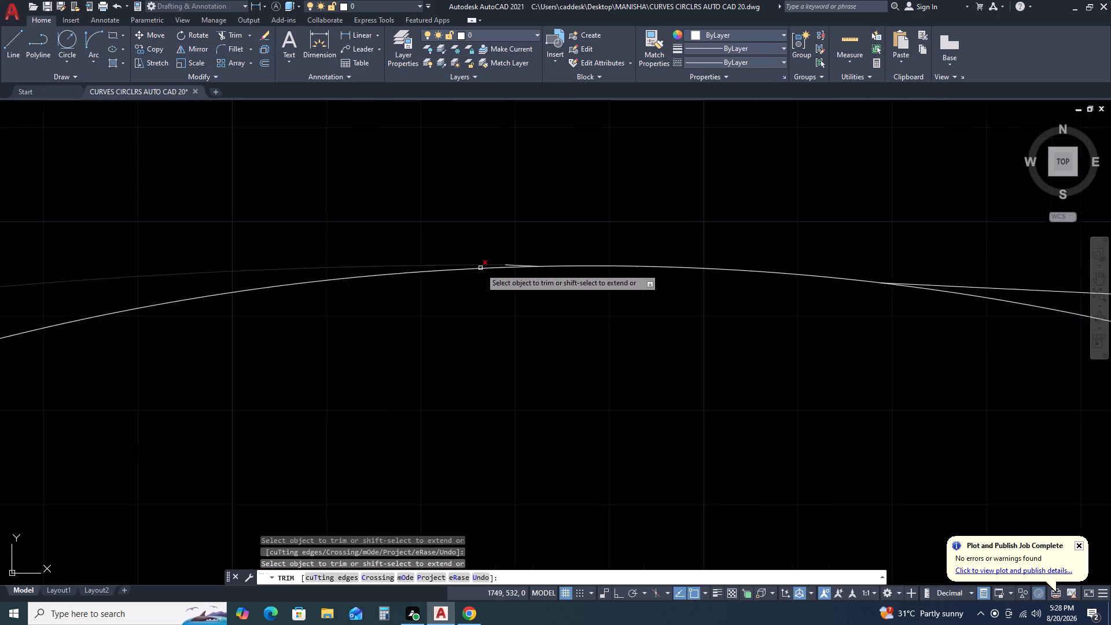
pyautogui.scroll(3, 513, 264)
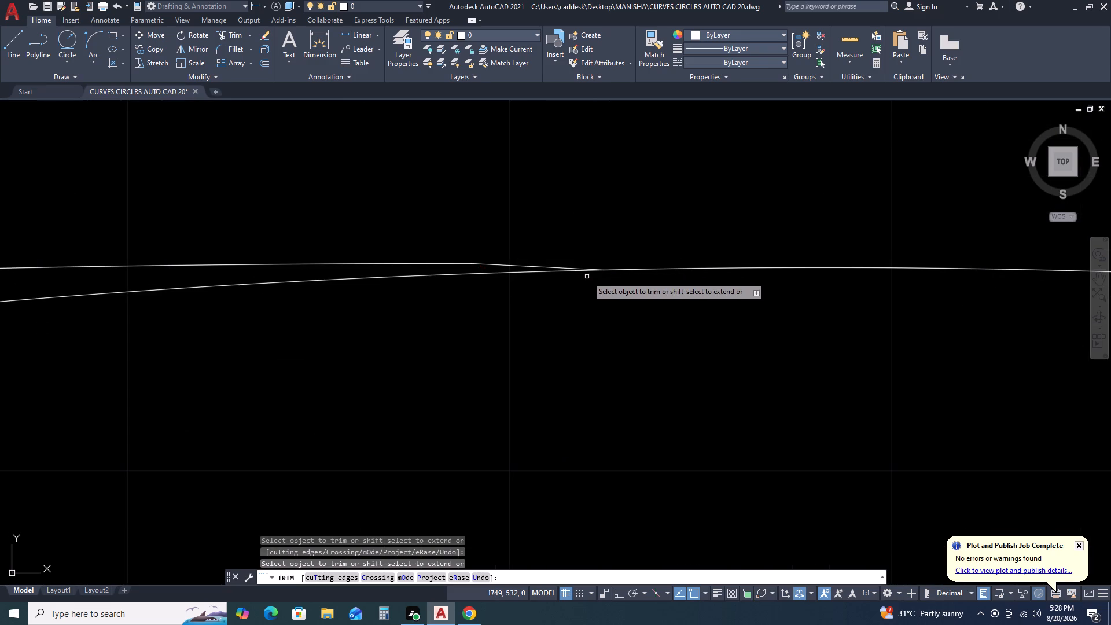
pyautogui.scroll(-9, 599, 275)
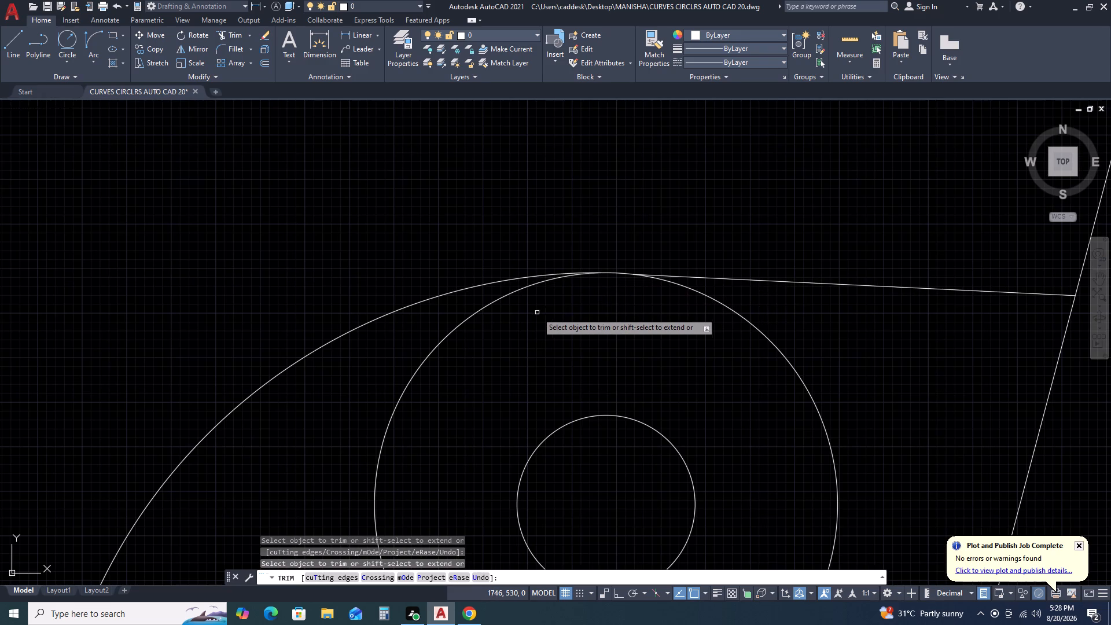
pyautogui.scroll(-5, 529, 303)
# Trim the overlapping connecting line and large arc ends at the top of the redrawn right lobe's upper circle.
pyautogui.scroll(3, 807, 303)
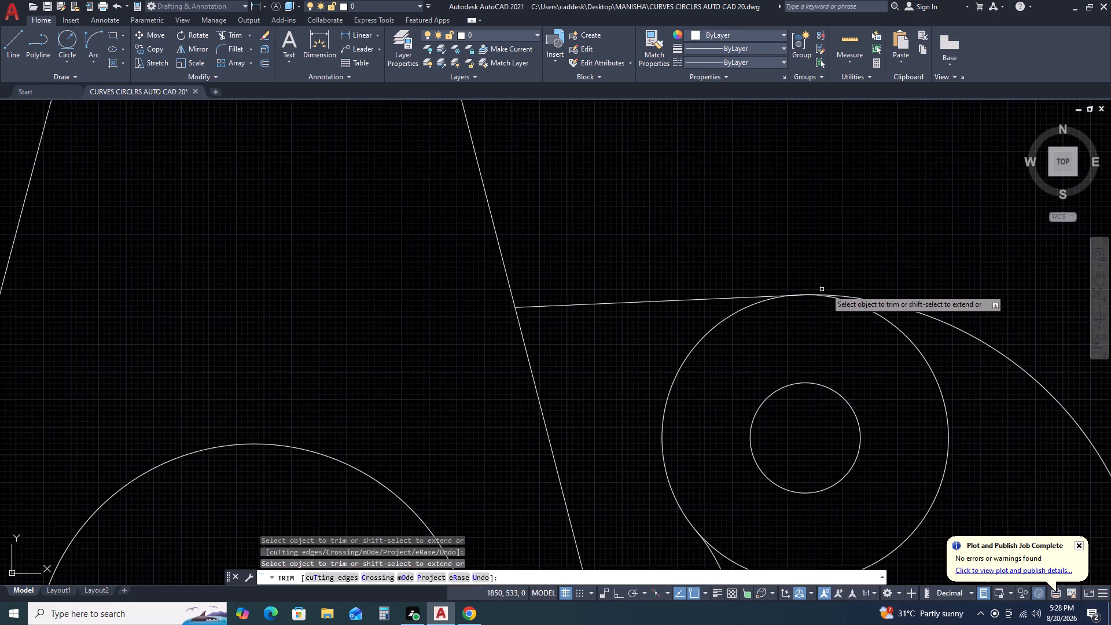
pyautogui.scroll(6, 818, 289)
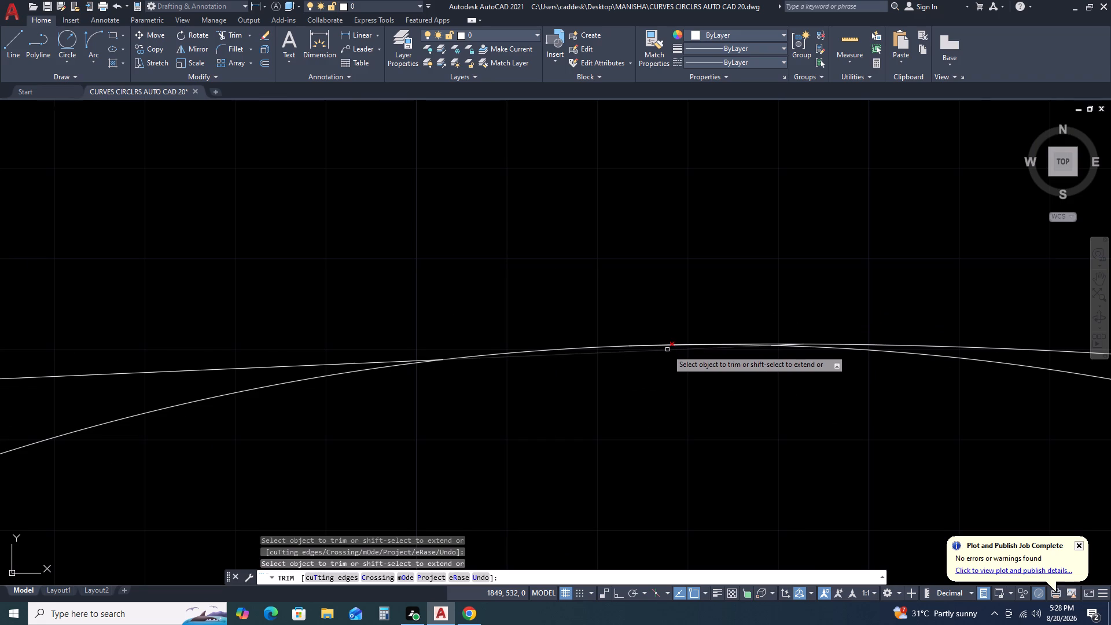
pyautogui.click(665, 350)
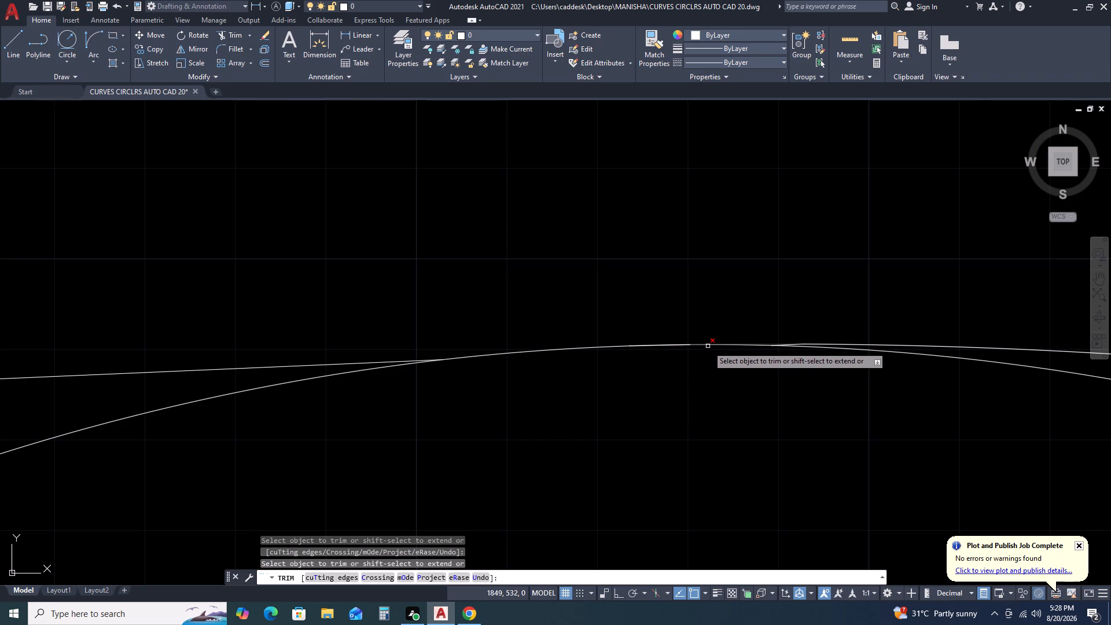
pyautogui.click(708, 346)
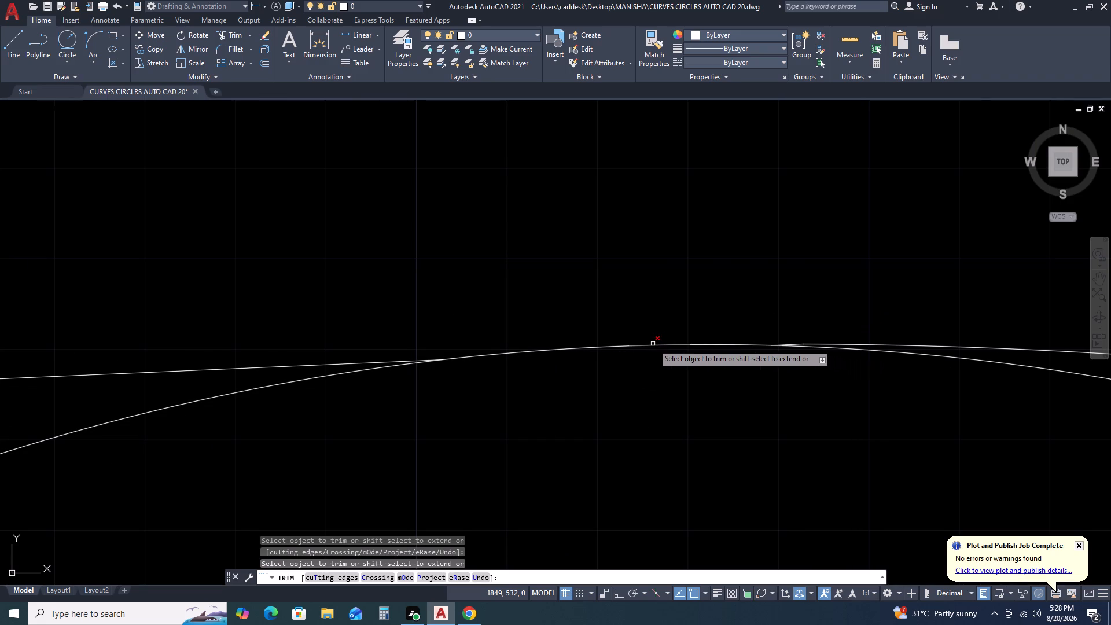
pyautogui.doubleClick(653, 344)
pyautogui.scroll(-2, 790, 343)
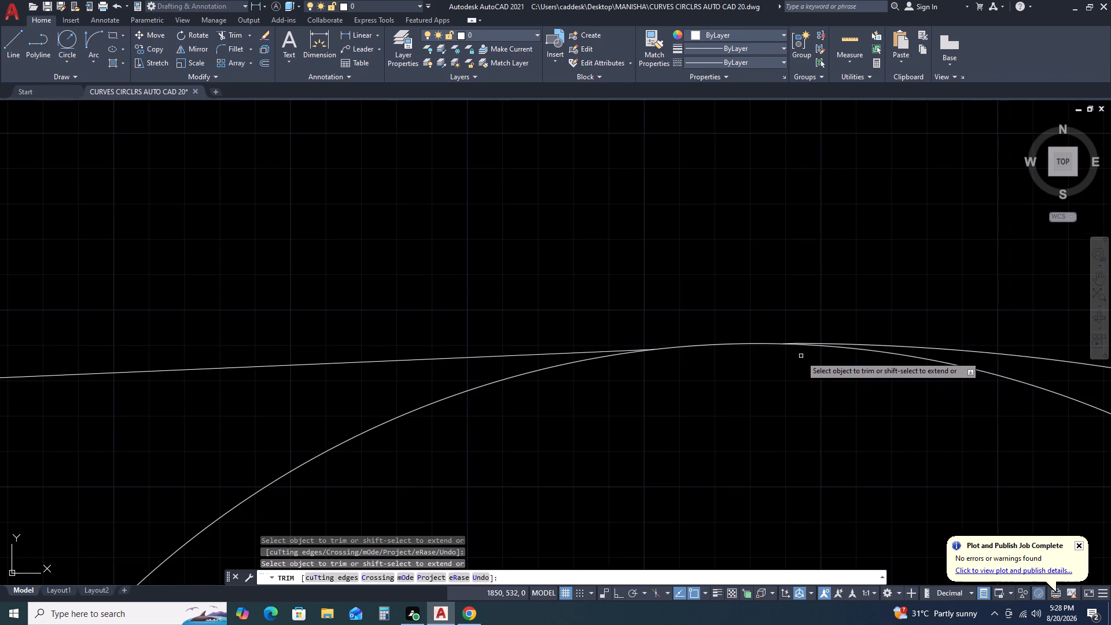
pyautogui.scroll(3, 793, 347)
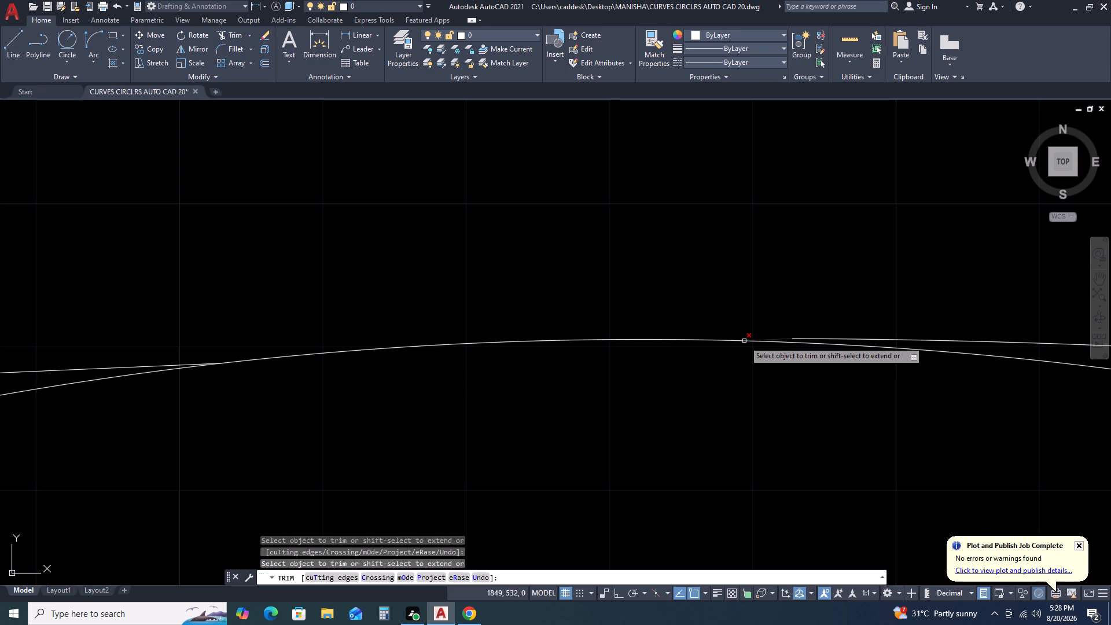
# Trim the overlapping connecting line and large arc ends at the top of the dimensioned original's right lobe upper circle.
pyautogui.scroll(-4, 767, 334)
pyautogui.scroll(-5, 842, 323)
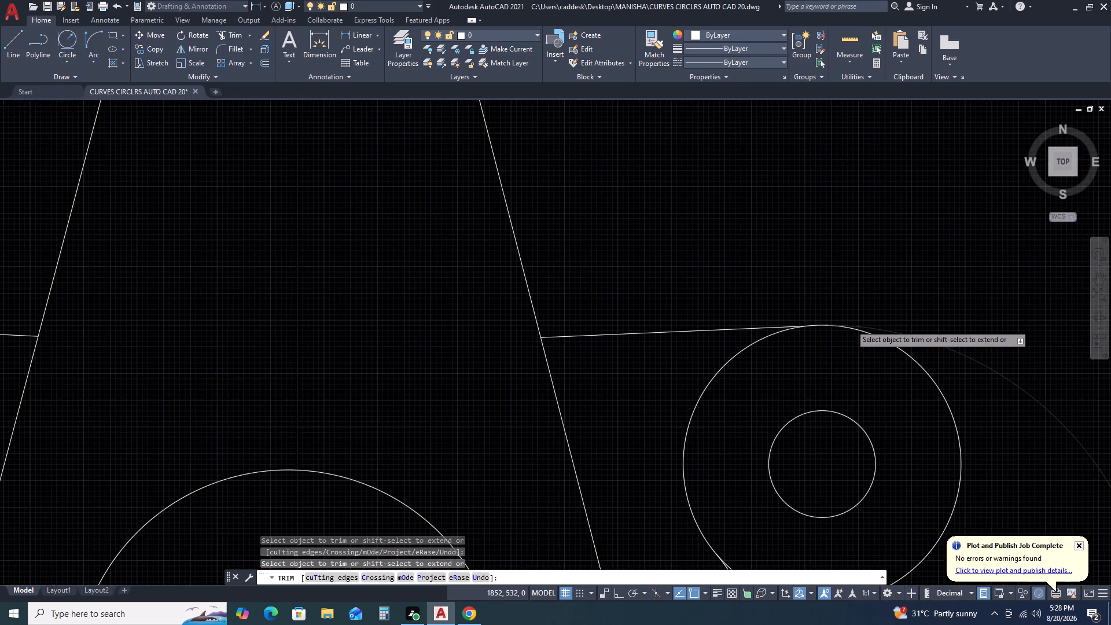
pyautogui.scroll(-1, 851, 325)
pyautogui.scroll(4, 341, 332)
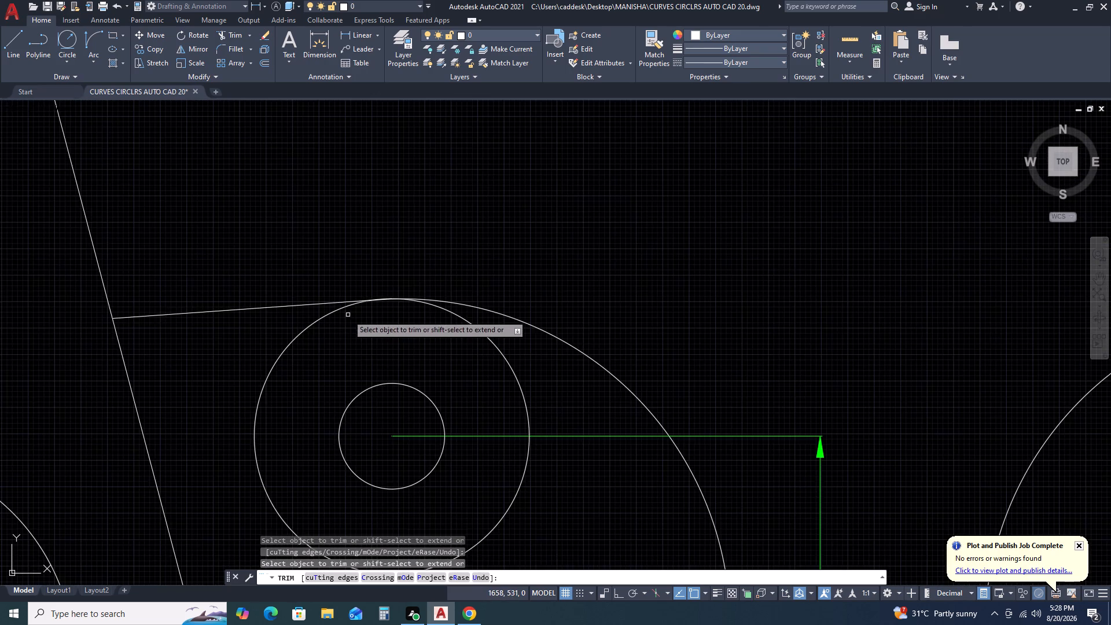
pyautogui.scroll(7, 382, 302)
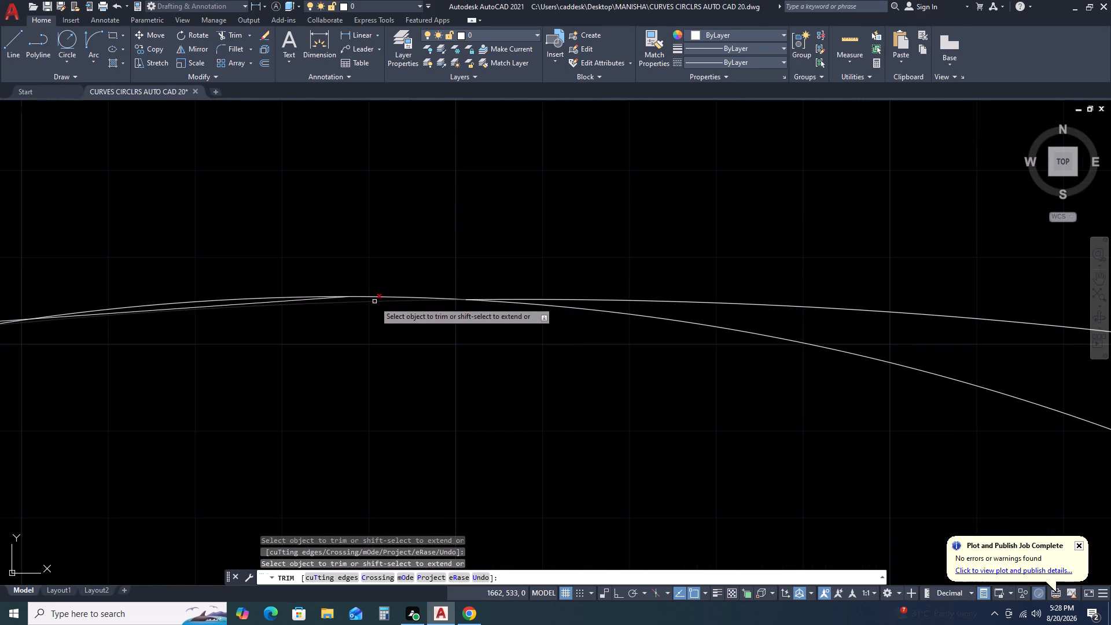
pyautogui.click(374, 302)
pyautogui.scroll(-5, 497, 317)
pyautogui.scroll(-1, 676, 306)
pyautogui.scroll(3, 591, 311)
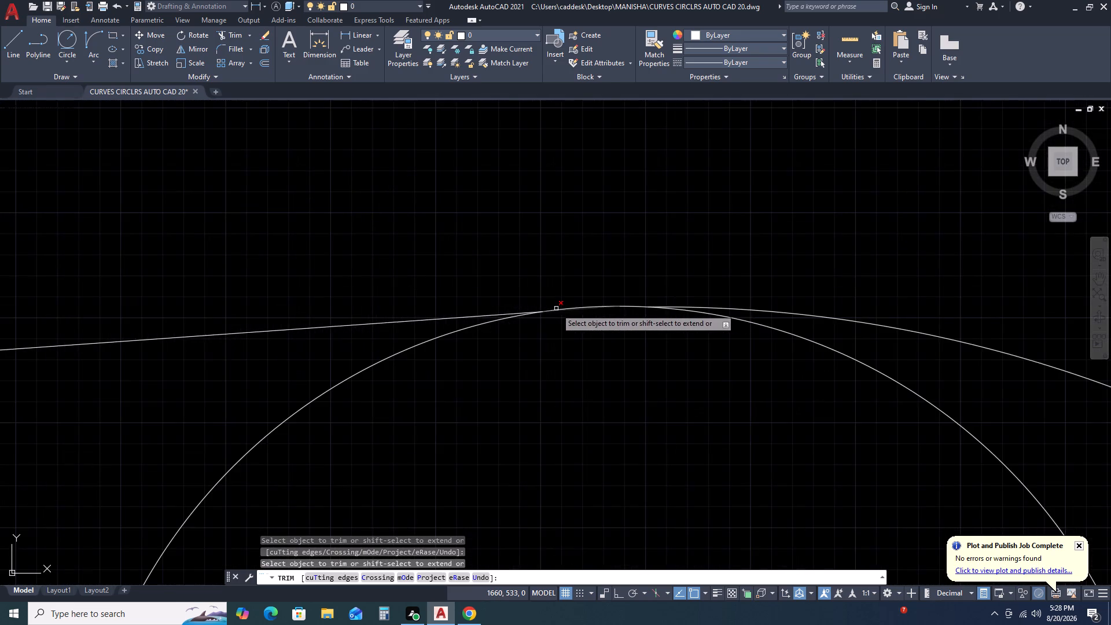
pyautogui.scroll(3, 555, 308)
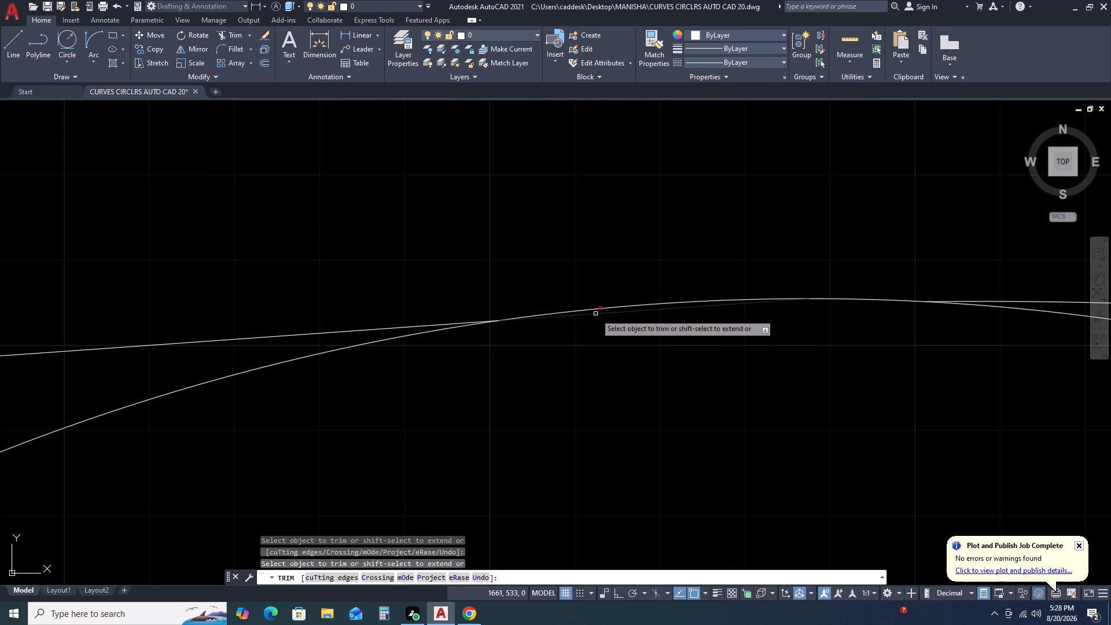
pyautogui.click(595, 314)
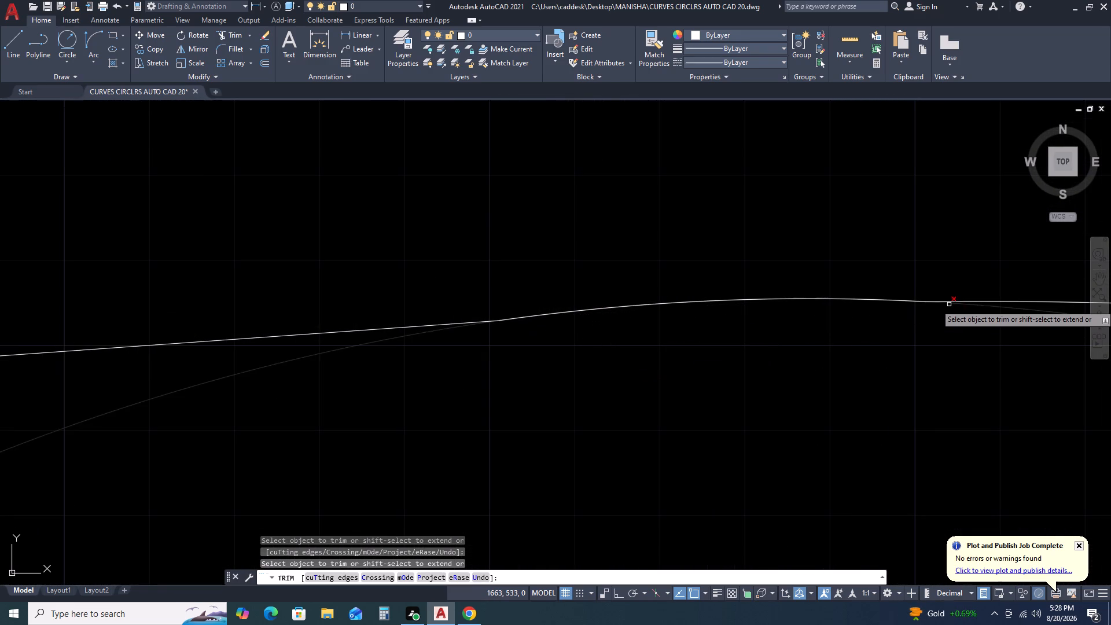
pyautogui.scroll(5, 947, 304)
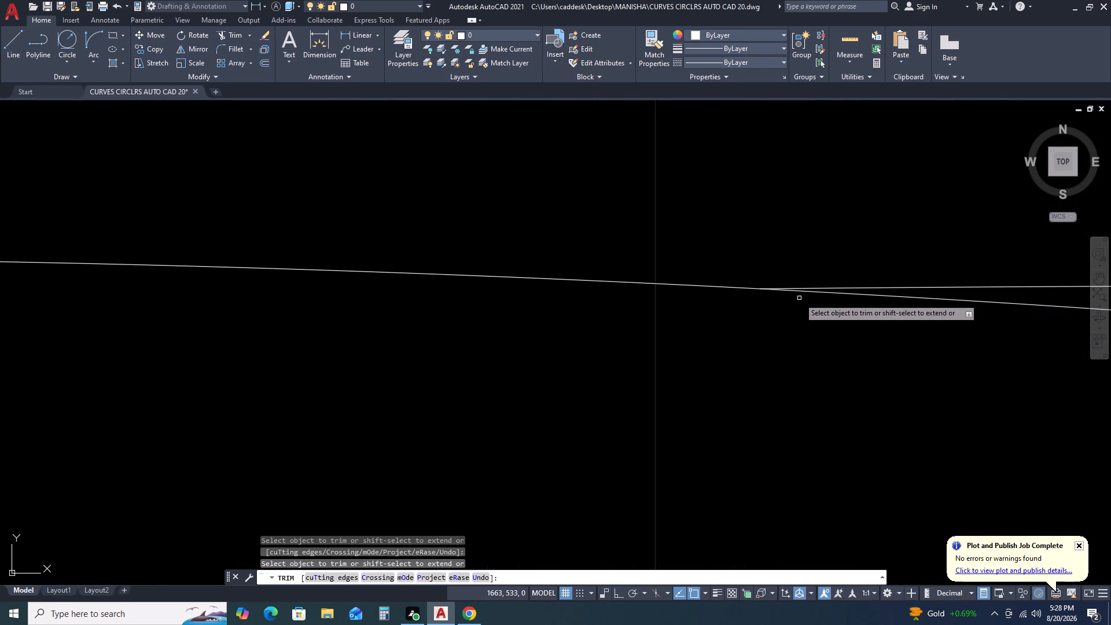
pyautogui.scroll(-12, 784, 296)
pyautogui.scroll(1, 797, 284)
# Trim the overlapping large arc and connecting line ends at the top of the dimensioned original's left lobe upper circle, and finish trimming.
pyautogui.scroll(-10, 797, 284)
pyautogui.scroll(5, 728, 274)
pyautogui.scroll(3, 645, 297)
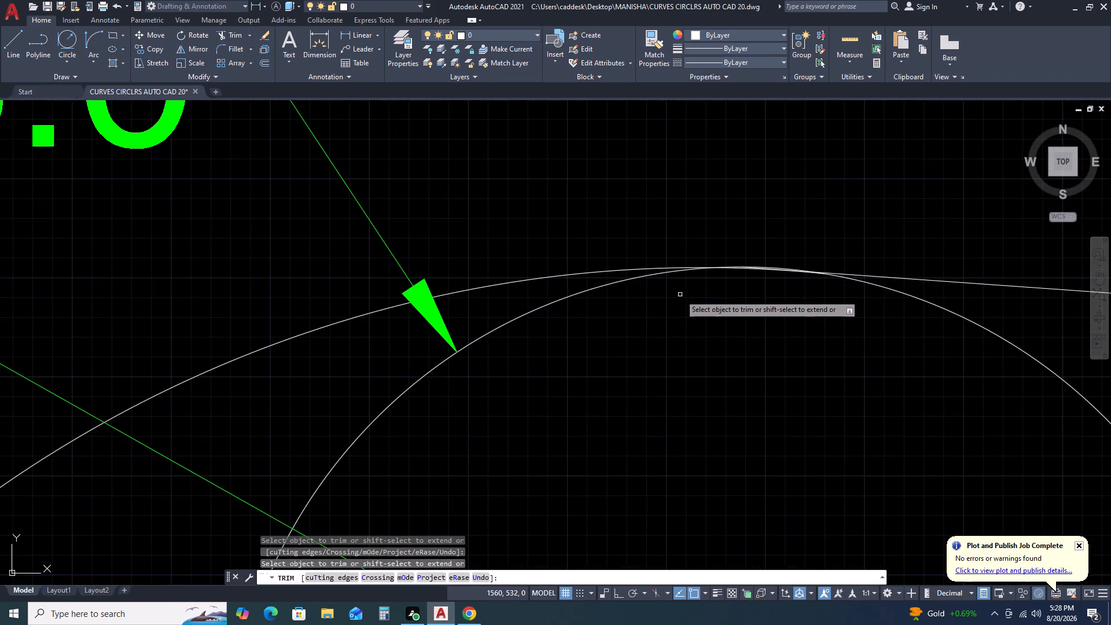
pyautogui.scroll(4, 749, 269)
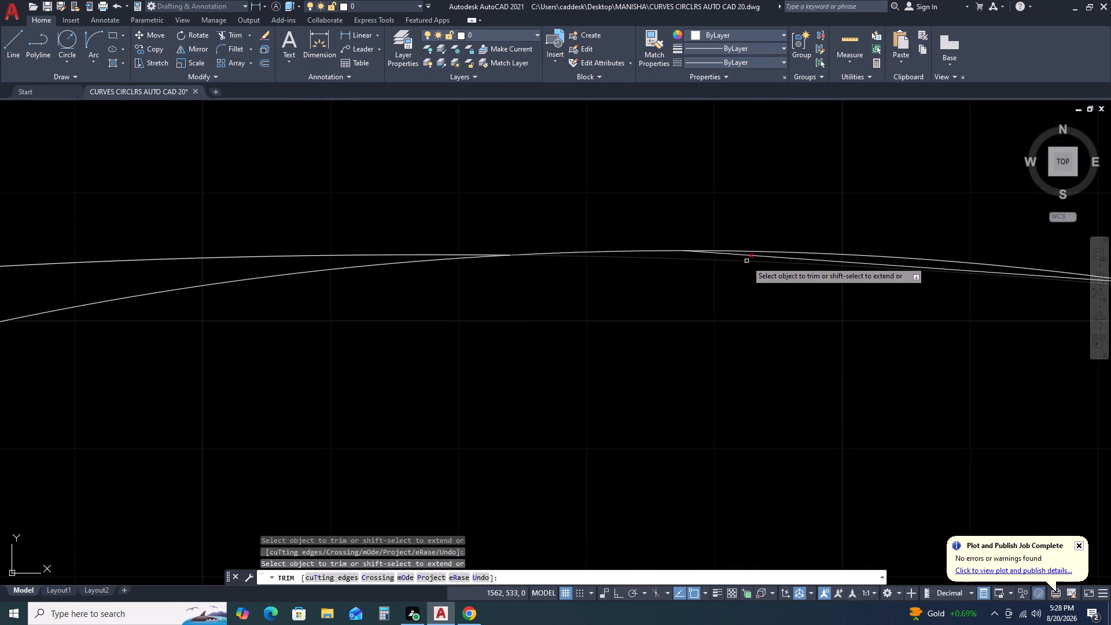
pyautogui.click(748, 260)
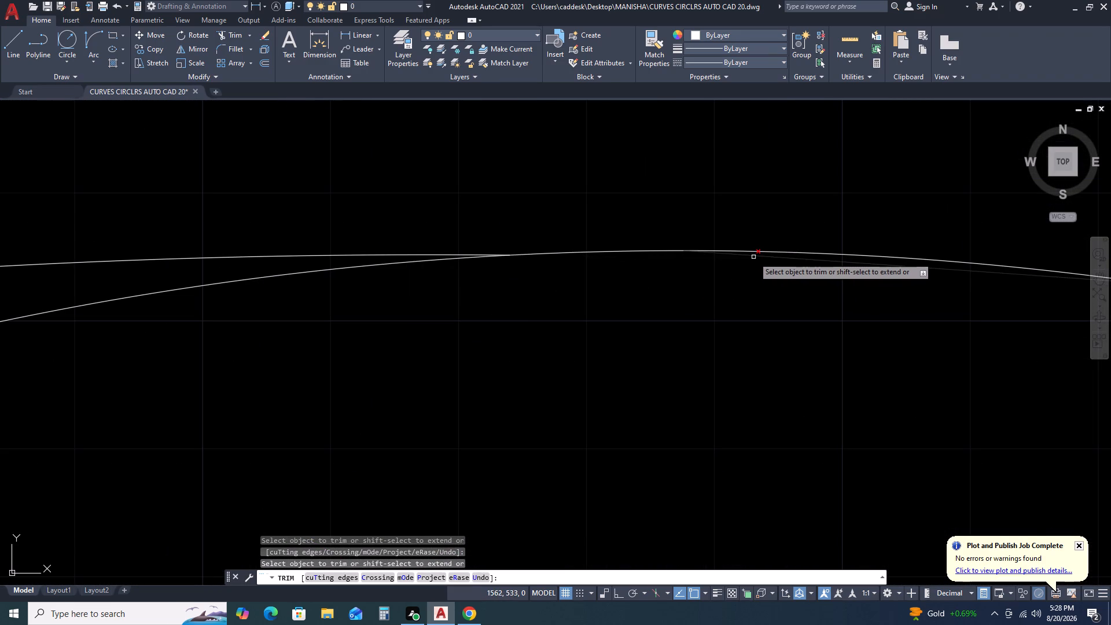
pyautogui.scroll(-3, 751, 258)
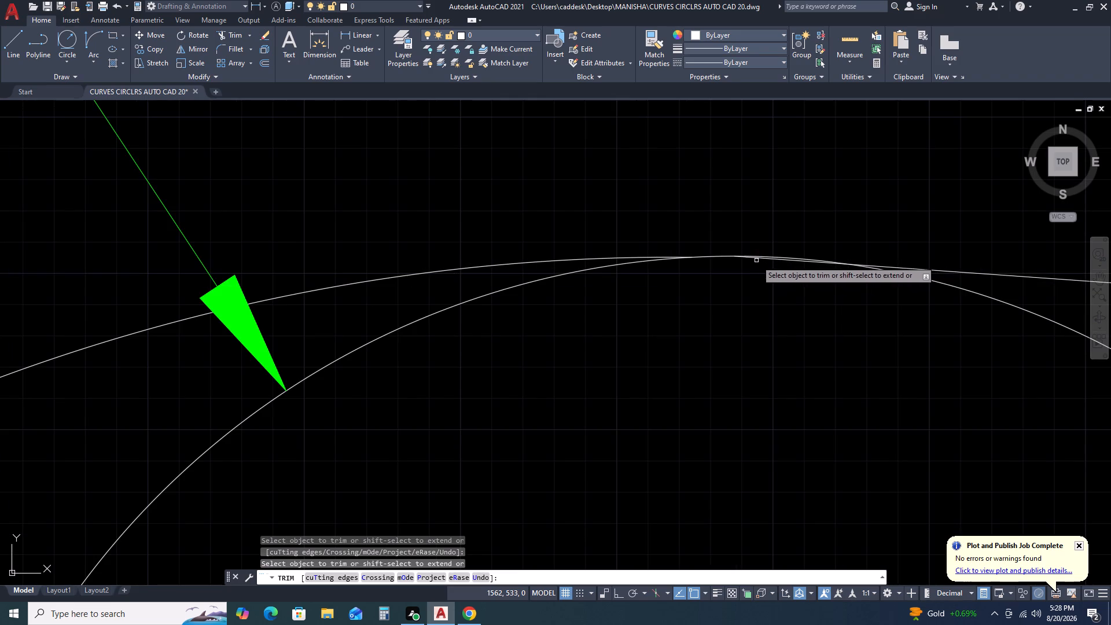
pyautogui.click(760, 259)
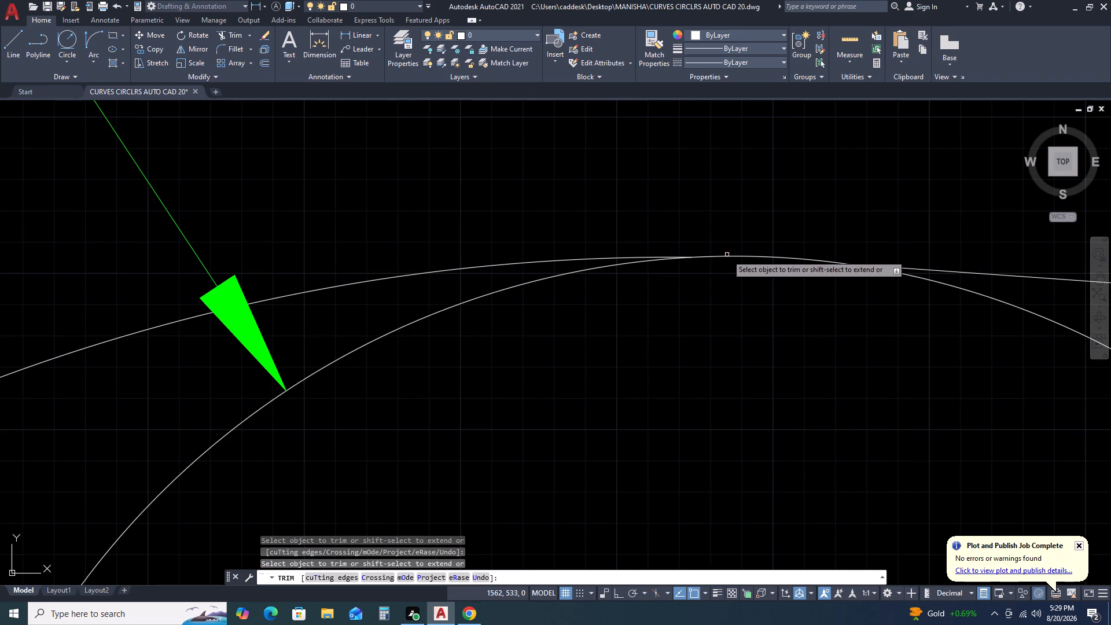
pyautogui.scroll(3, 709, 252)
pyautogui.scroll(3, 602, 277)
pyautogui.scroll(-5, 598, 279)
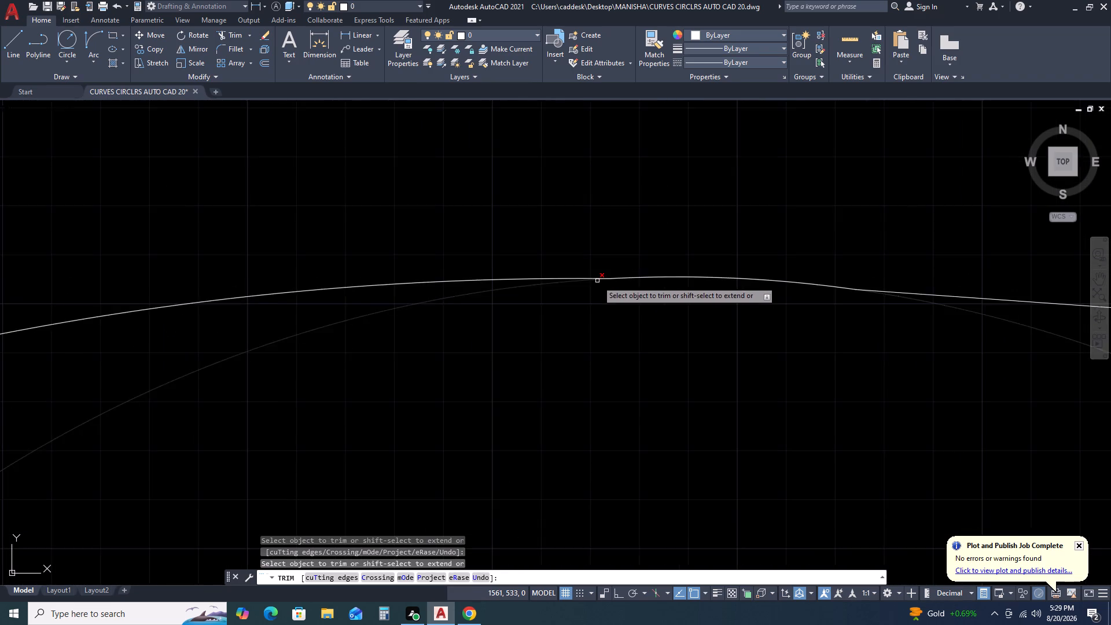
pyautogui.scroll(-2, 595, 284)
pyautogui.scroll(5, 696, 292)
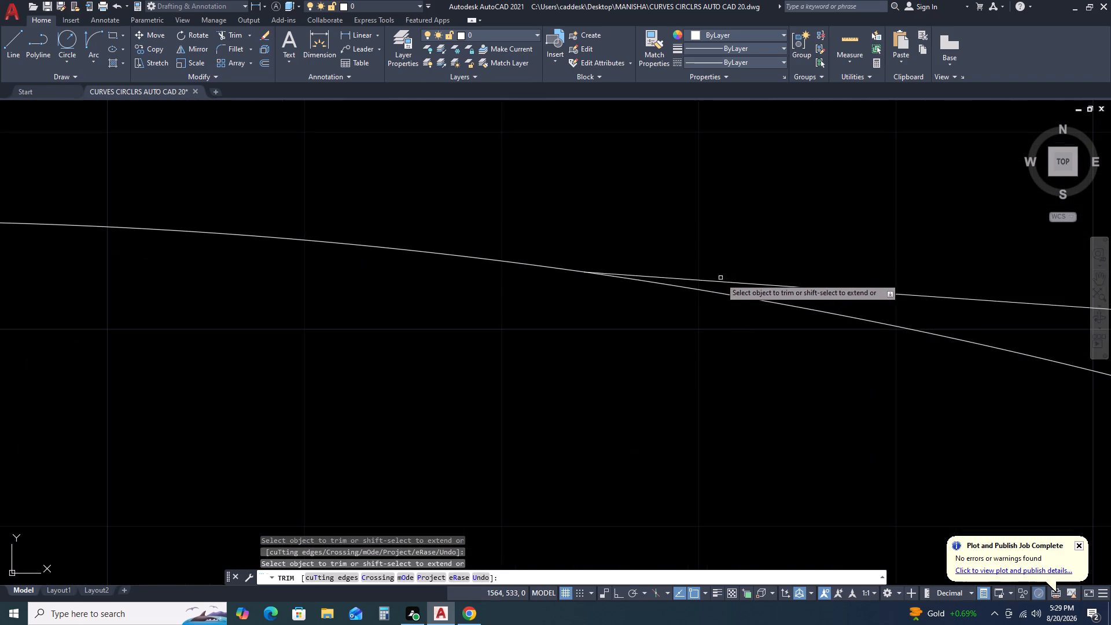
pyautogui.scroll(-3, 712, 282)
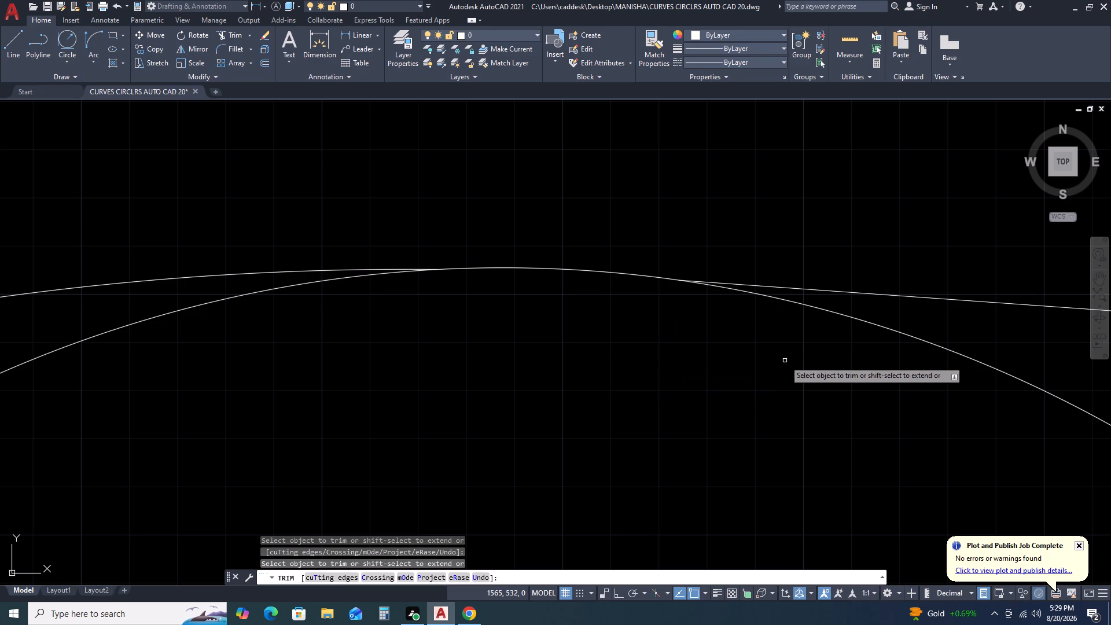
pyautogui.press('Escape')
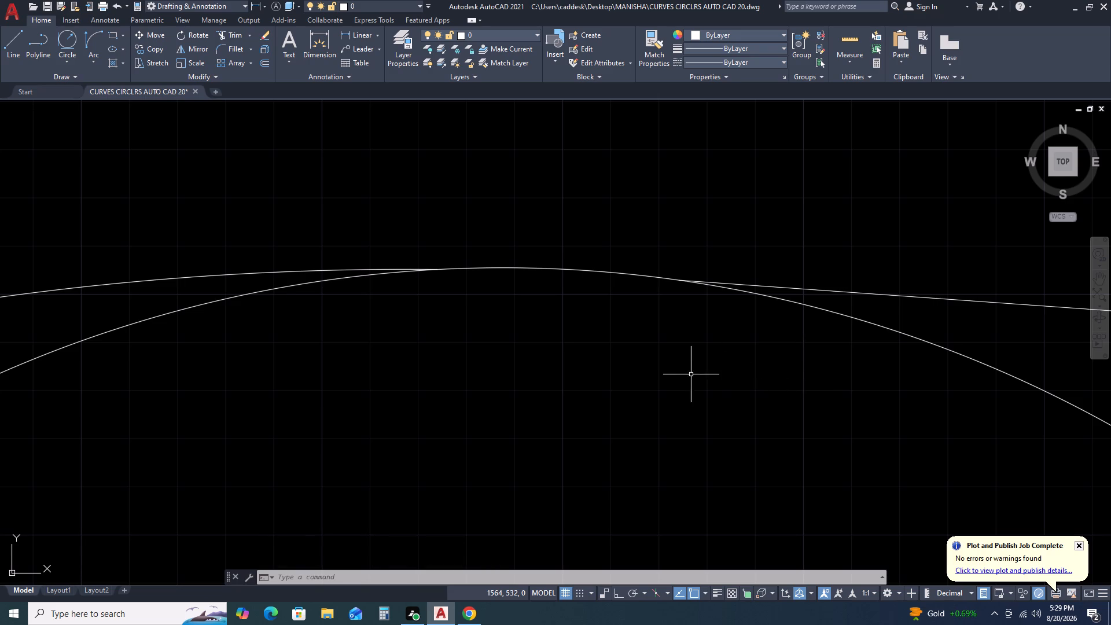
# Compare the dimensioned original with the redrawn part, examining the overall outlines, lobes and lower fillet arcs of both.
pyautogui.scroll(-3, 580, 391)
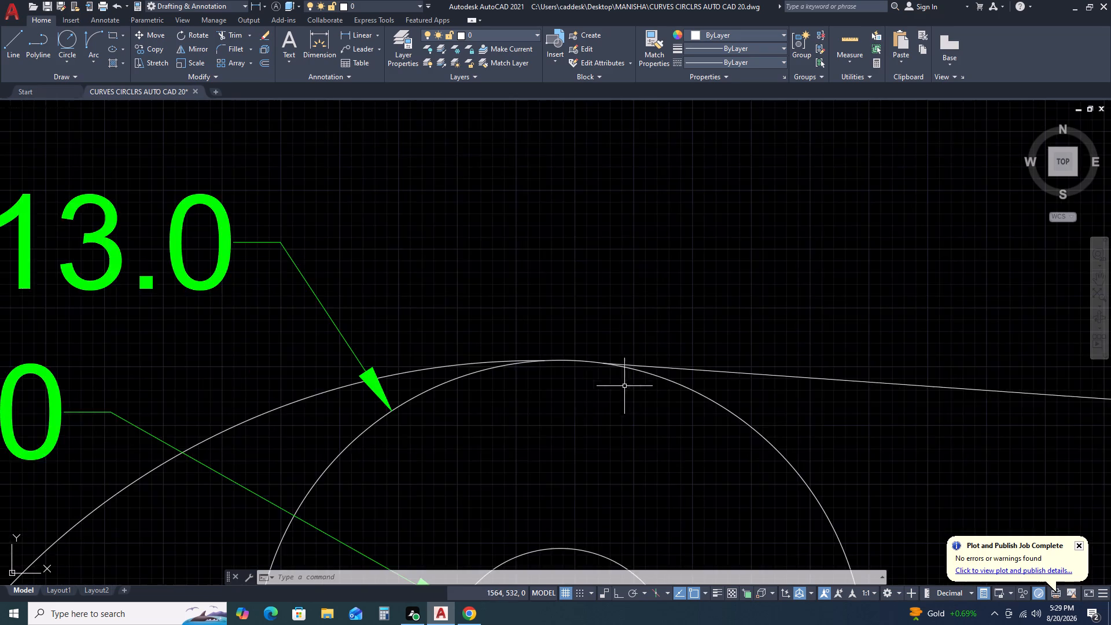
pyautogui.scroll(-7, 630, 383)
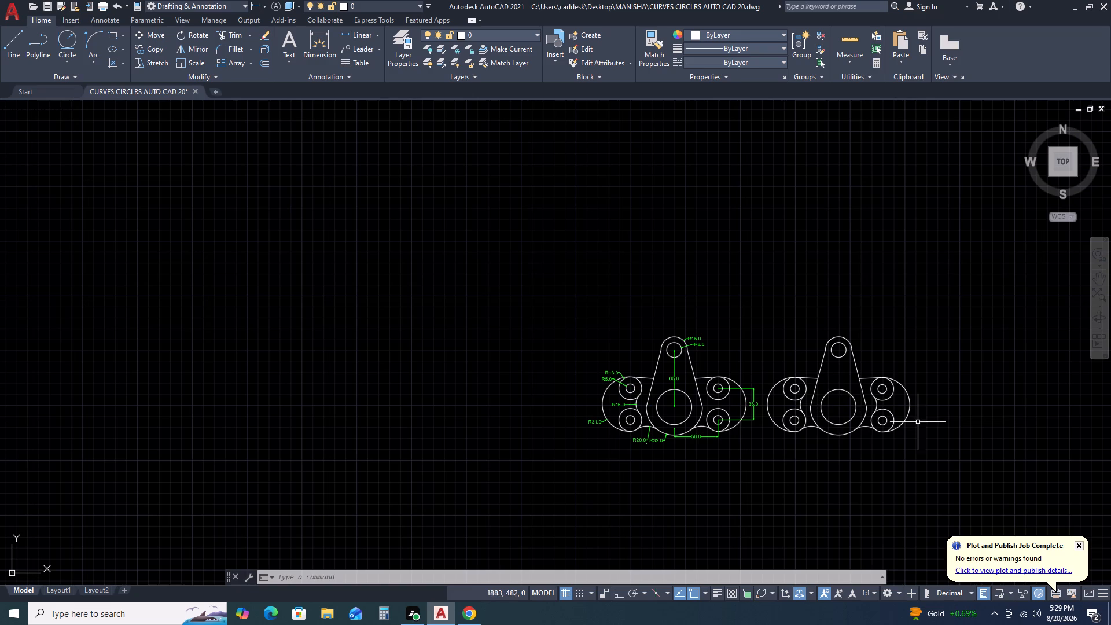
pyautogui.moveTo(994, 428); pyautogui.dragTo(761, 309, button='middle')
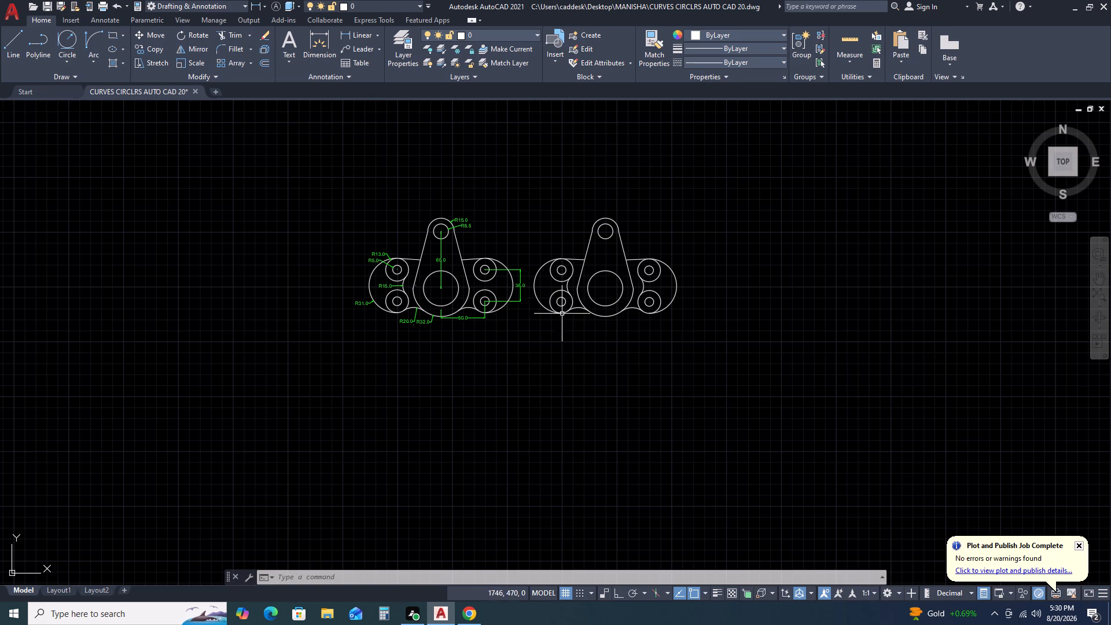
pyautogui.scroll(1, 649, 292)
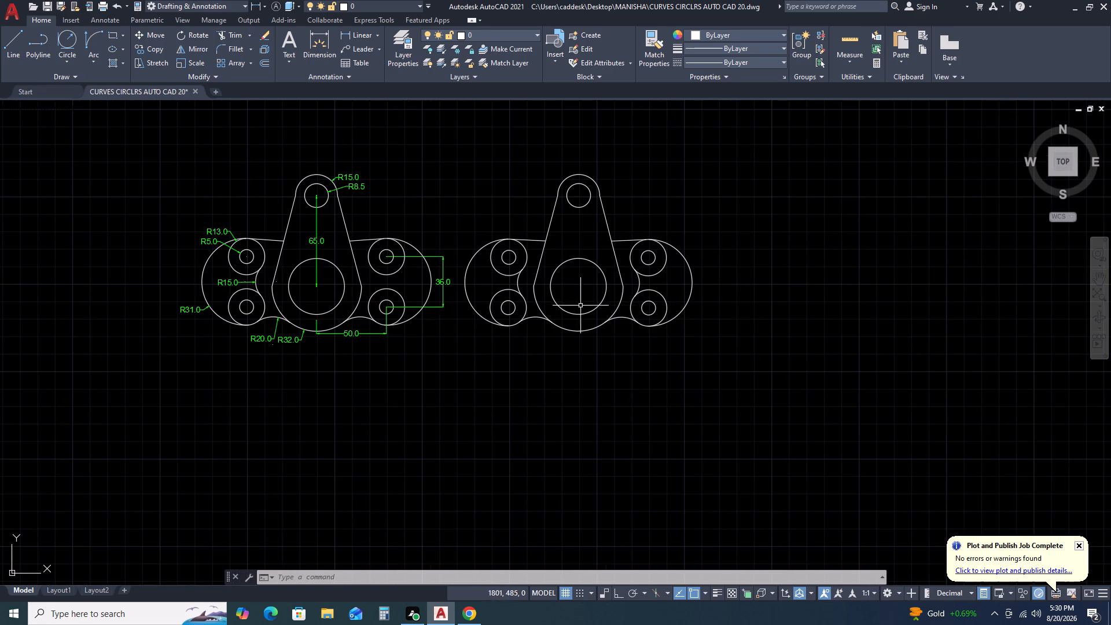
pyautogui.scroll(3, 594, 270)
pyautogui.scroll(-2, 809, 284)
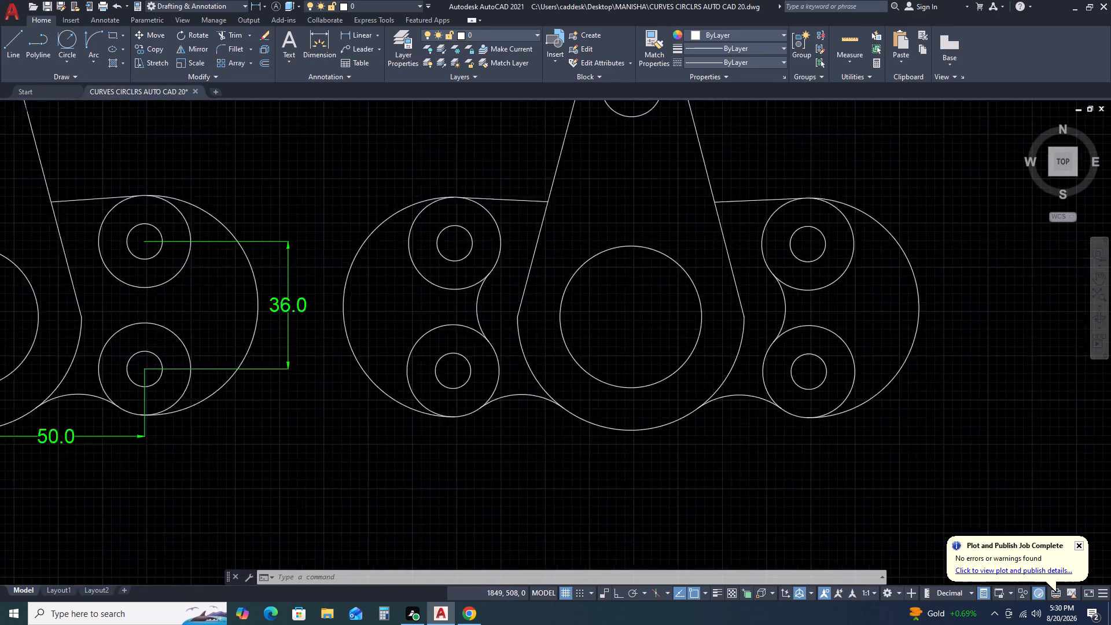
pyautogui.scroll(-1, 810, 286)
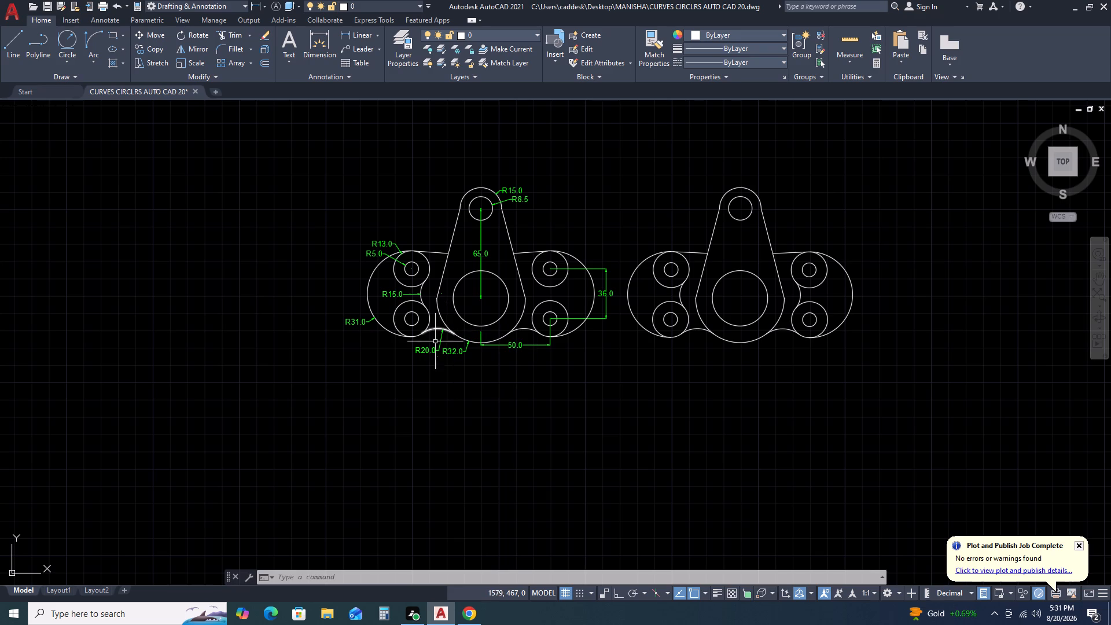
pyautogui.scroll(-4, 525, 339)
pyautogui.scroll(2, 588, 343)
pyautogui.moveTo(549, 317); pyautogui.dragTo(537, 314, button='middle')
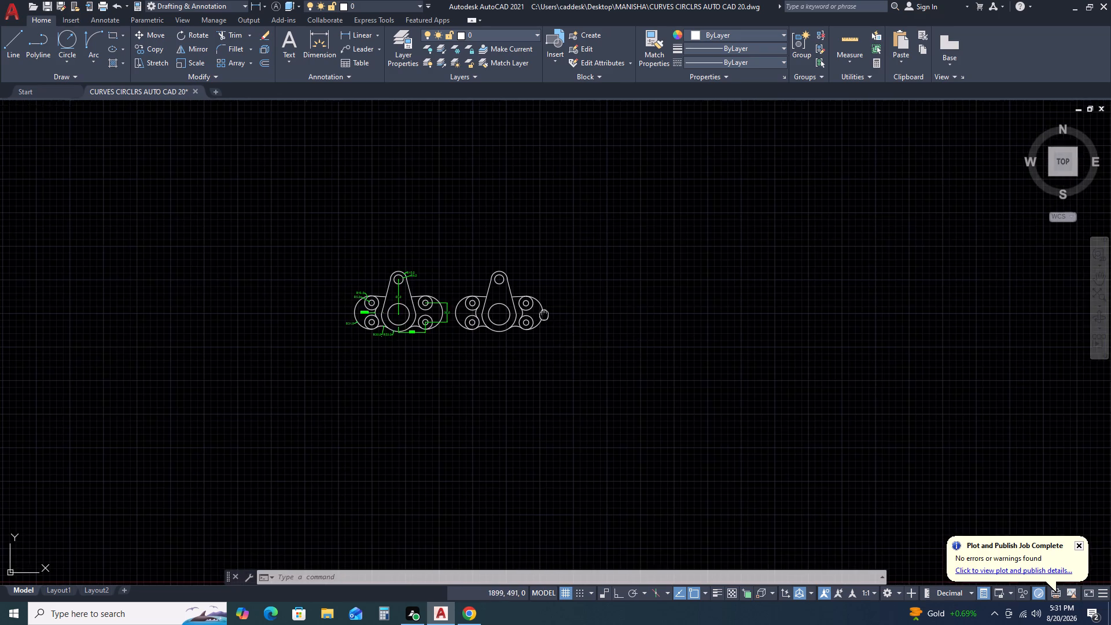
pyautogui.moveTo(537, 314); pyautogui.dragTo(502, 305, button='middle')
pyautogui.scroll(2, 538, 303)
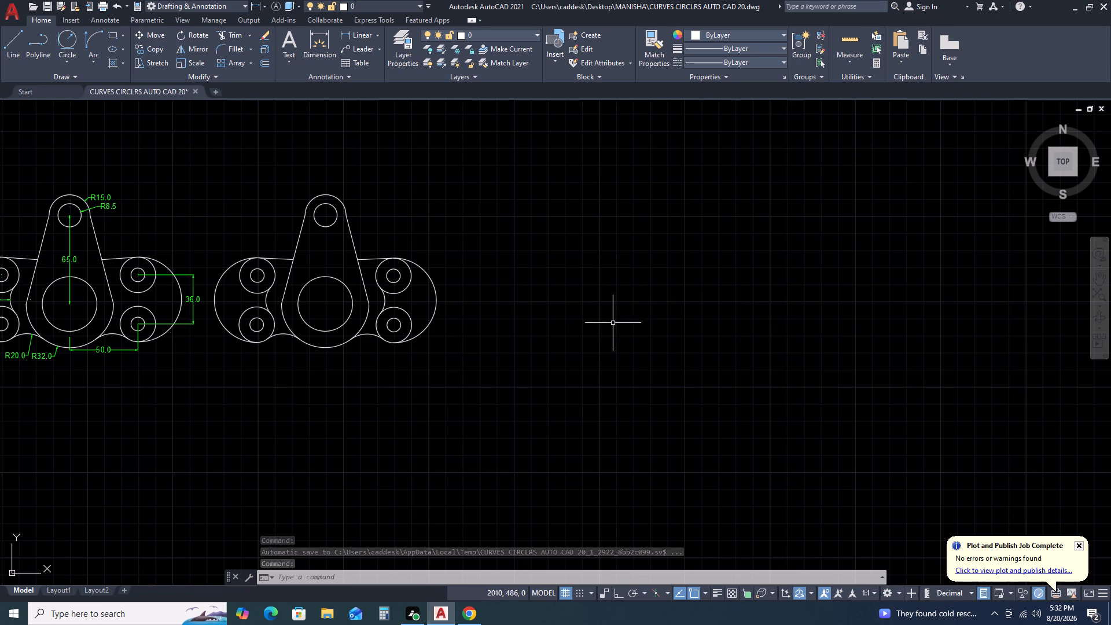
# Draw a three-point arc of about 61 radius and 87 units wide, arching upward in the empty space beside the redrawn part.
pyautogui.press('a')
pyautogui.press('space')
pyautogui.click(590, 264)
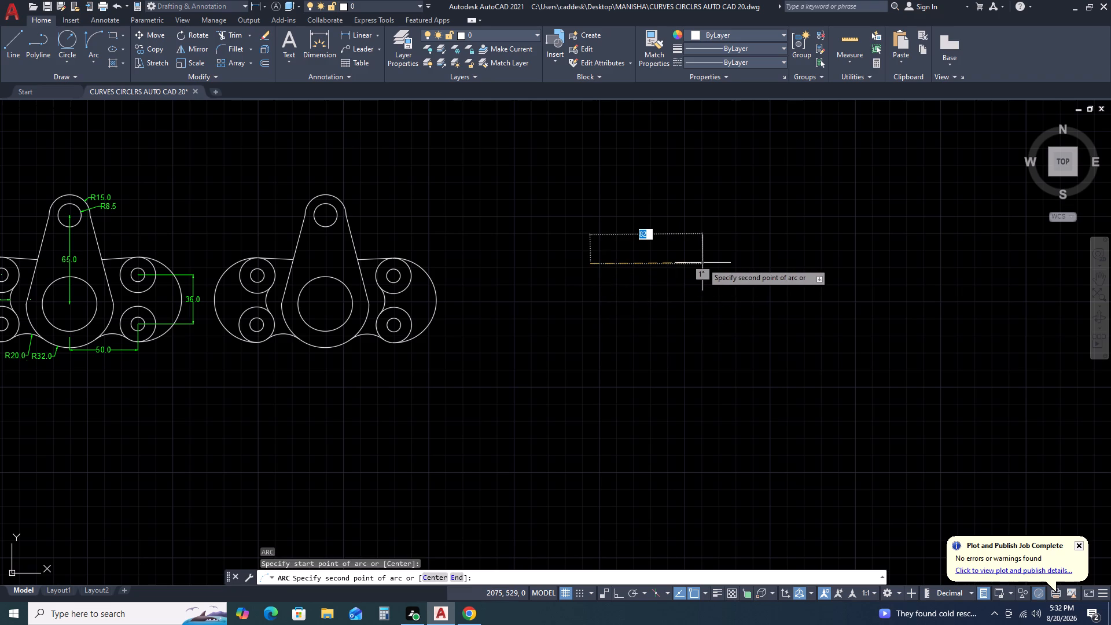
pyautogui.click(704, 262)
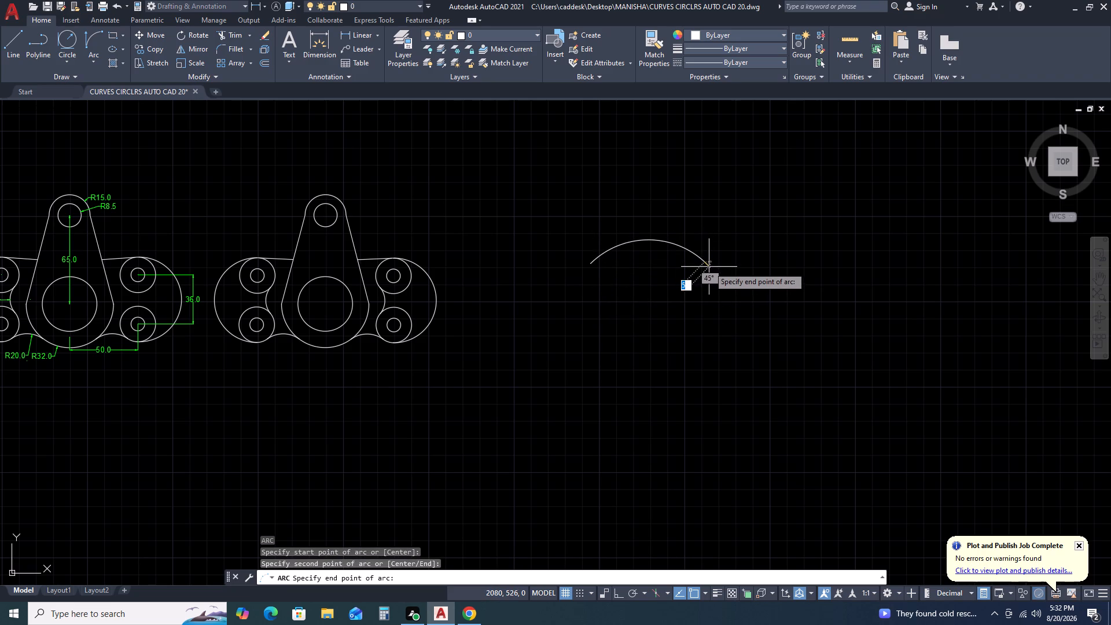
pyautogui.click(709, 267)
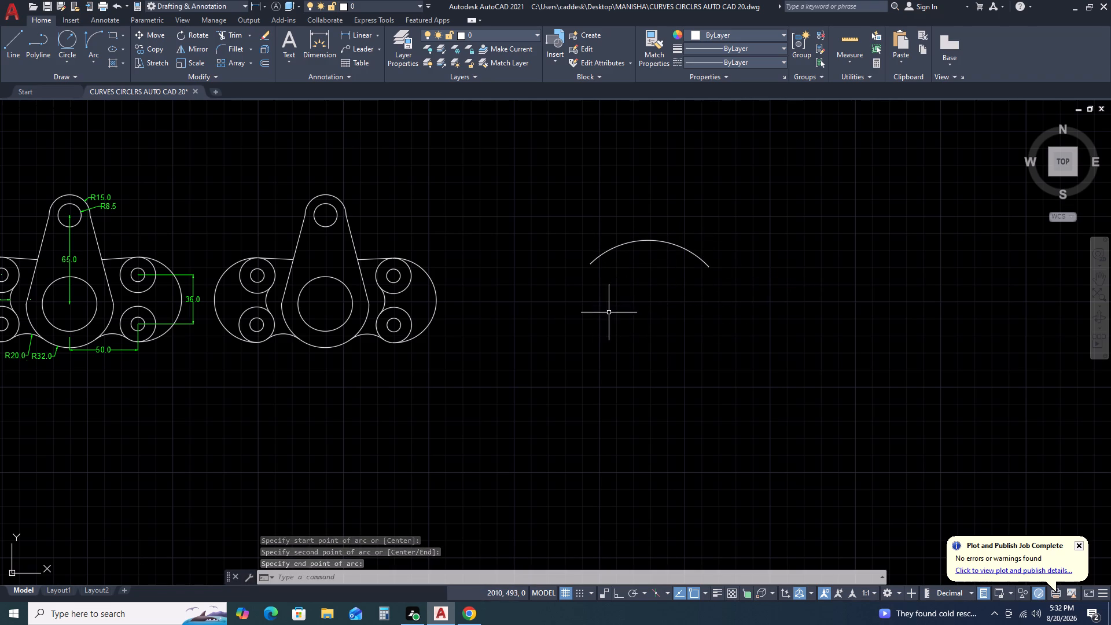
# Flatten the new arc by stretching its midpoint about 5 units straight down, to a radius of about 79.
pyautogui.click(650, 238)
pyautogui.click(650, 245)
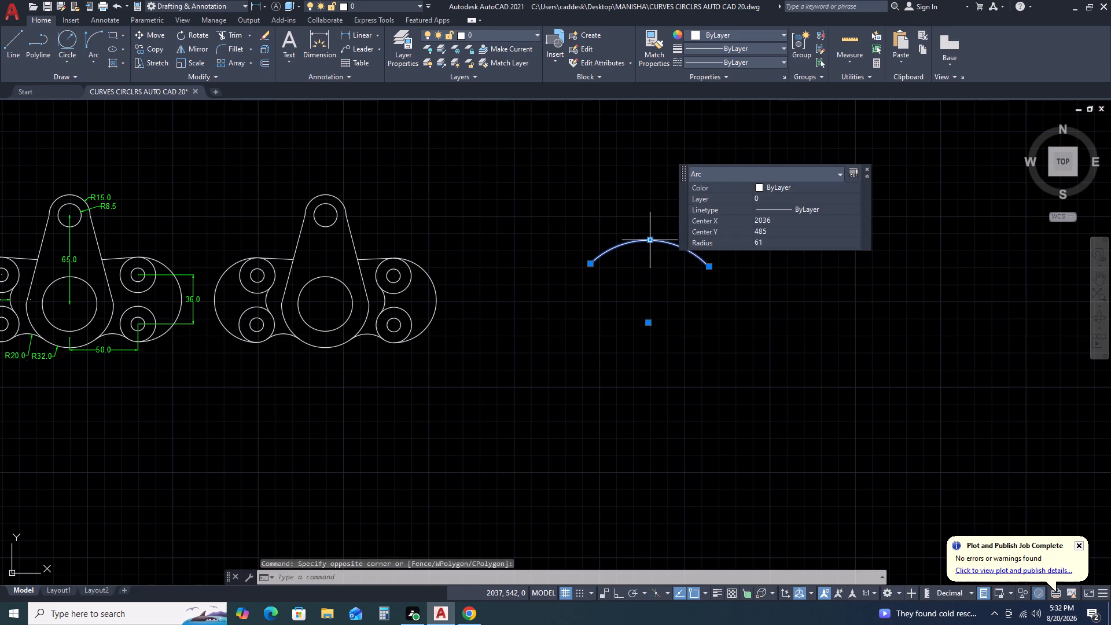
pyautogui.click(650, 237)
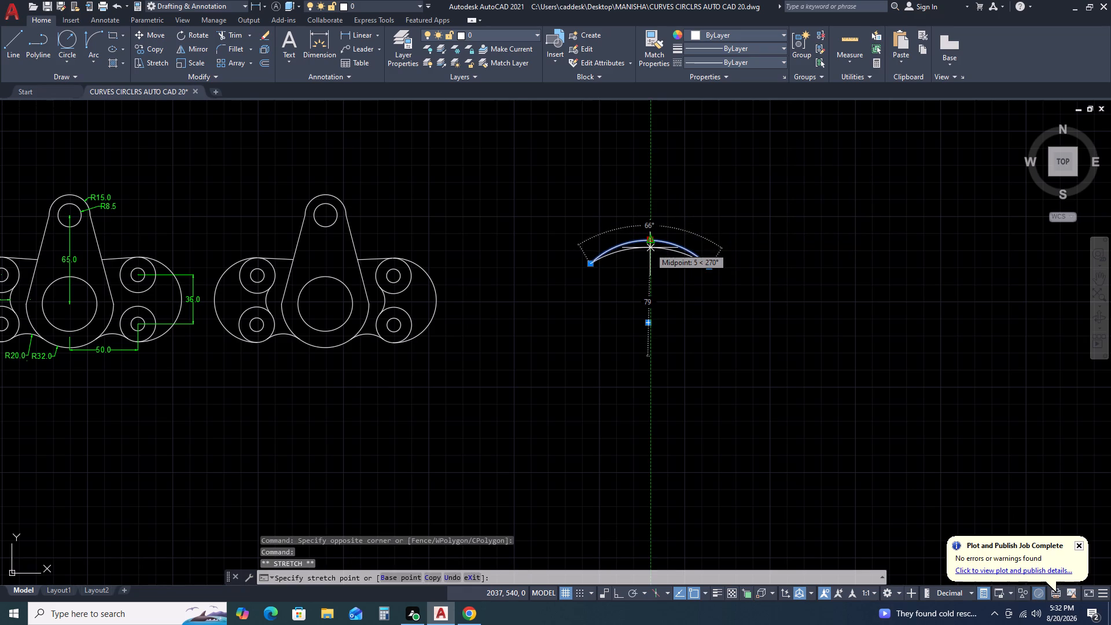
pyautogui.doubleClick(650, 248)
pyautogui.press('Escape')
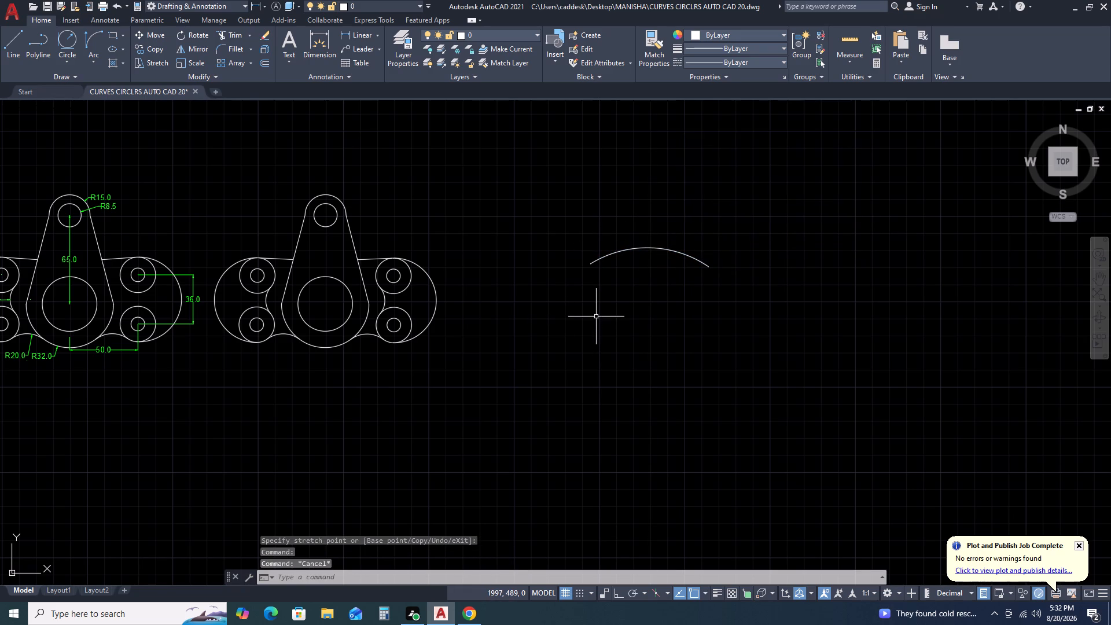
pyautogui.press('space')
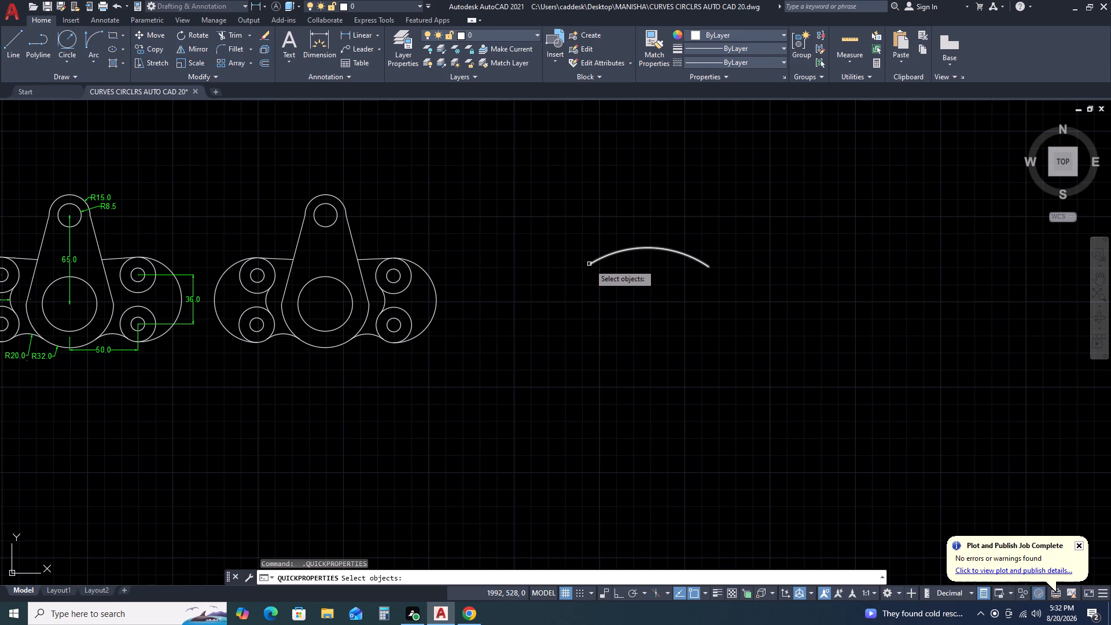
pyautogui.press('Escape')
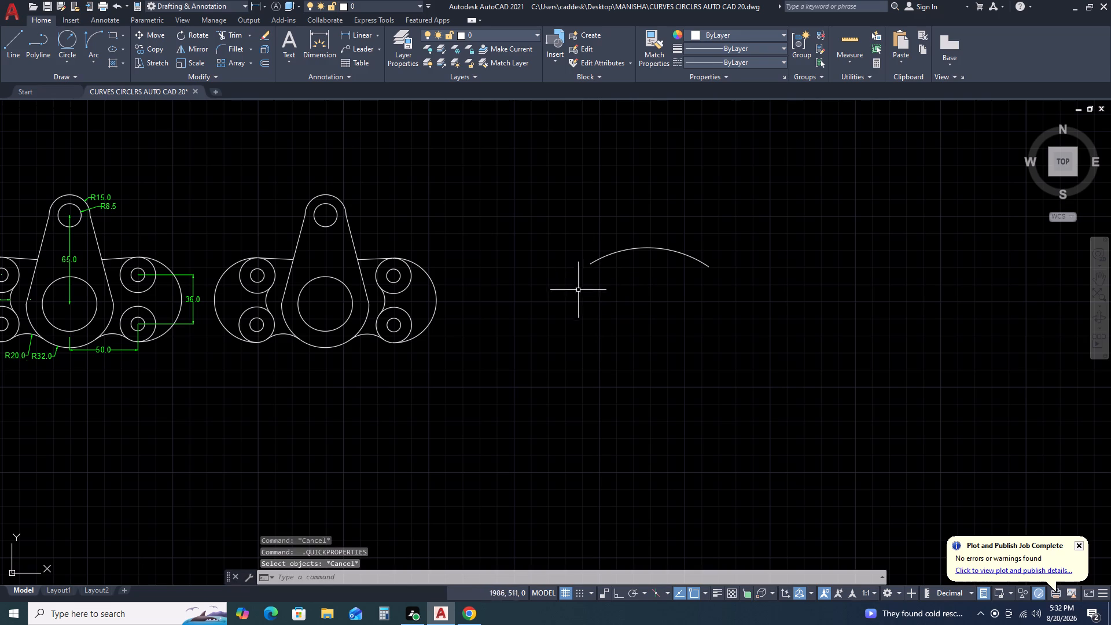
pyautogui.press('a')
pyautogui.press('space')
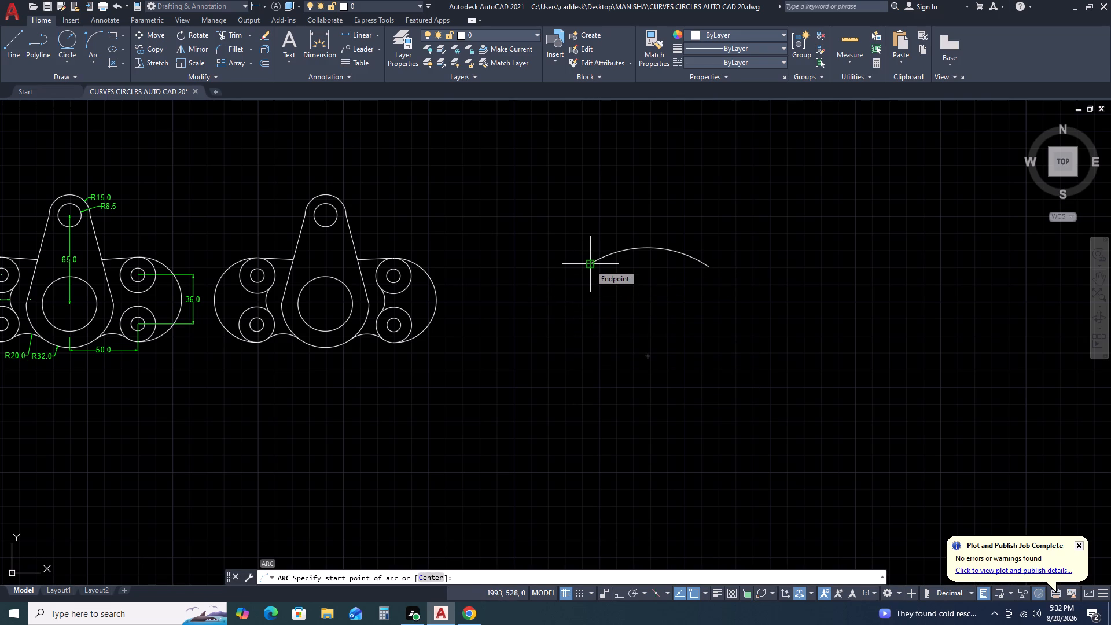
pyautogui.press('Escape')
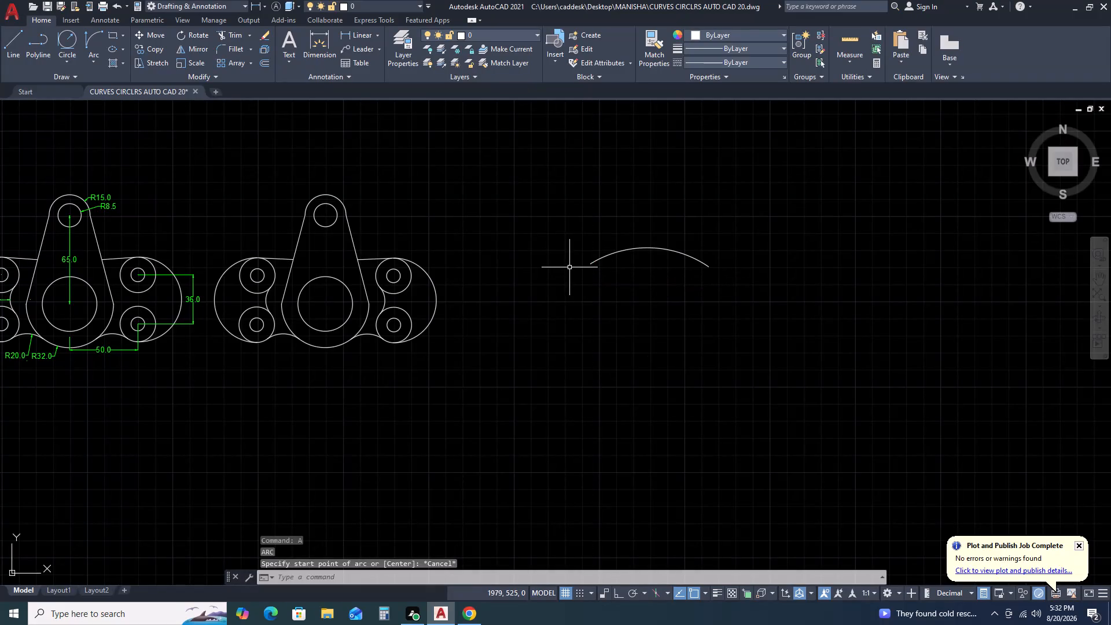
# Draw a spline from the flattened arc's left end, curving outward and downward about 23 units across and 14 units down.
pyautogui.write('SP')
pyautogui.press('k')
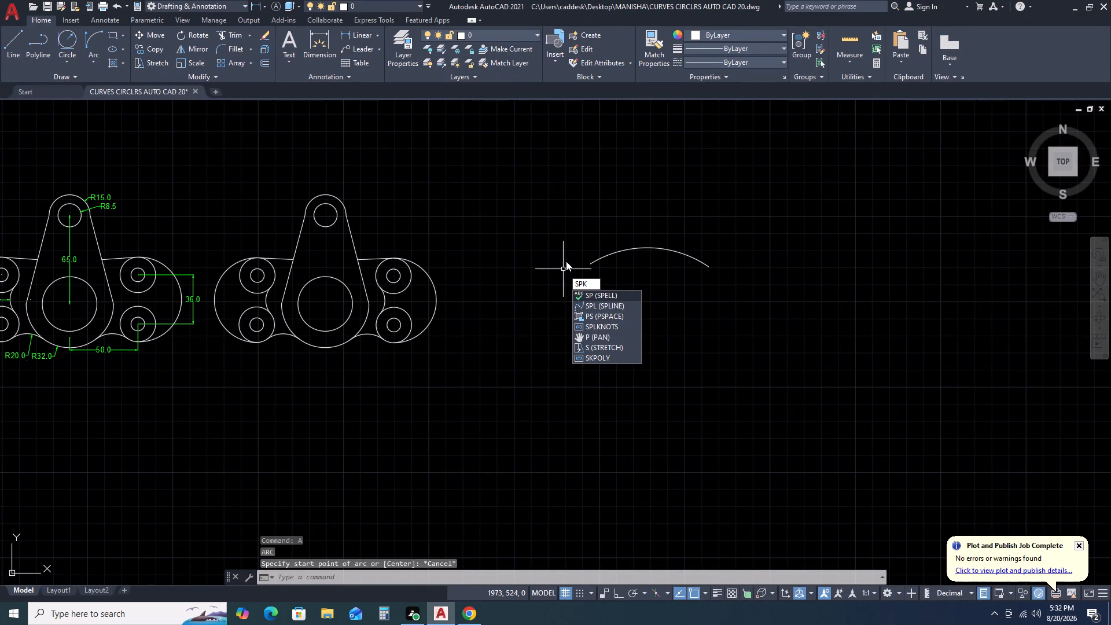
pyautogui.press('BackSpace')
pyautogui.write('L')
pyautogui.press('space')
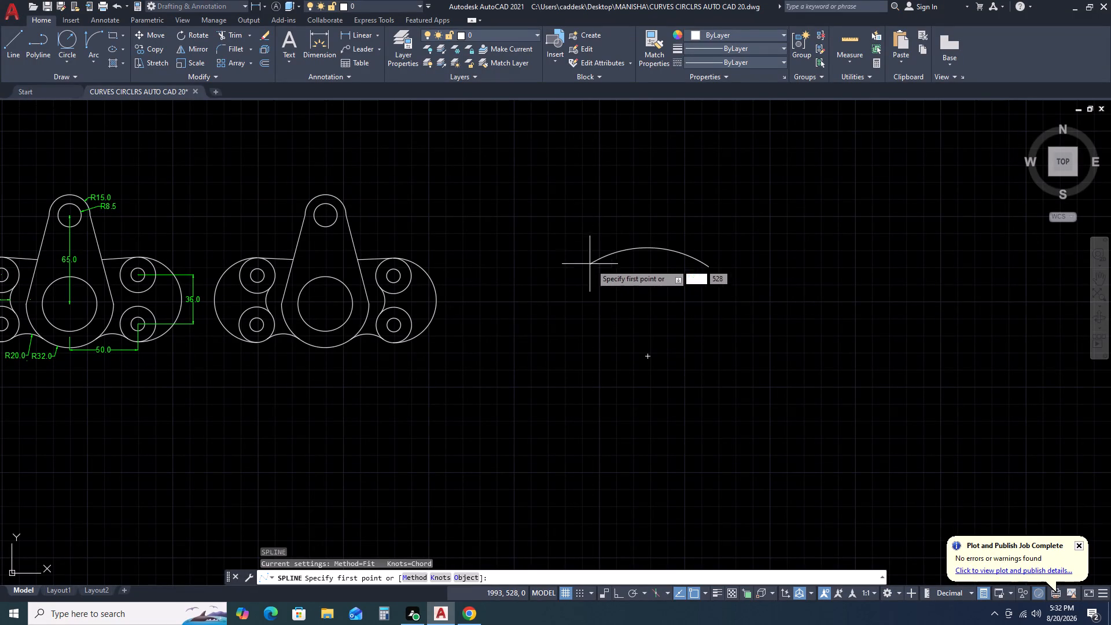
pyautogui.click(587, 266)
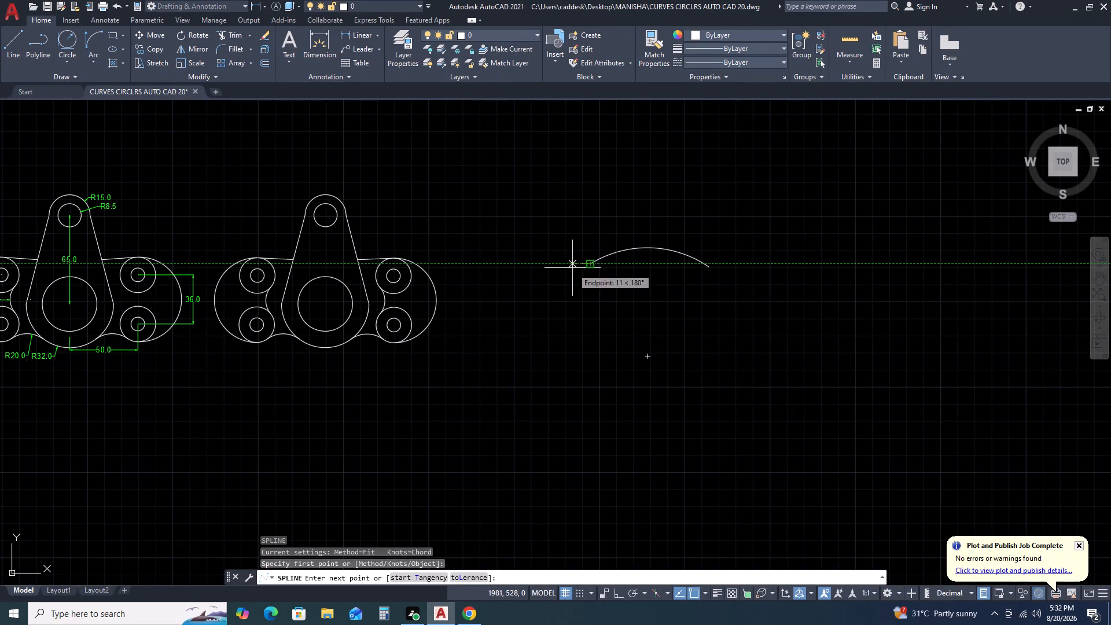
pyautogui.doubleClick(564, 271)
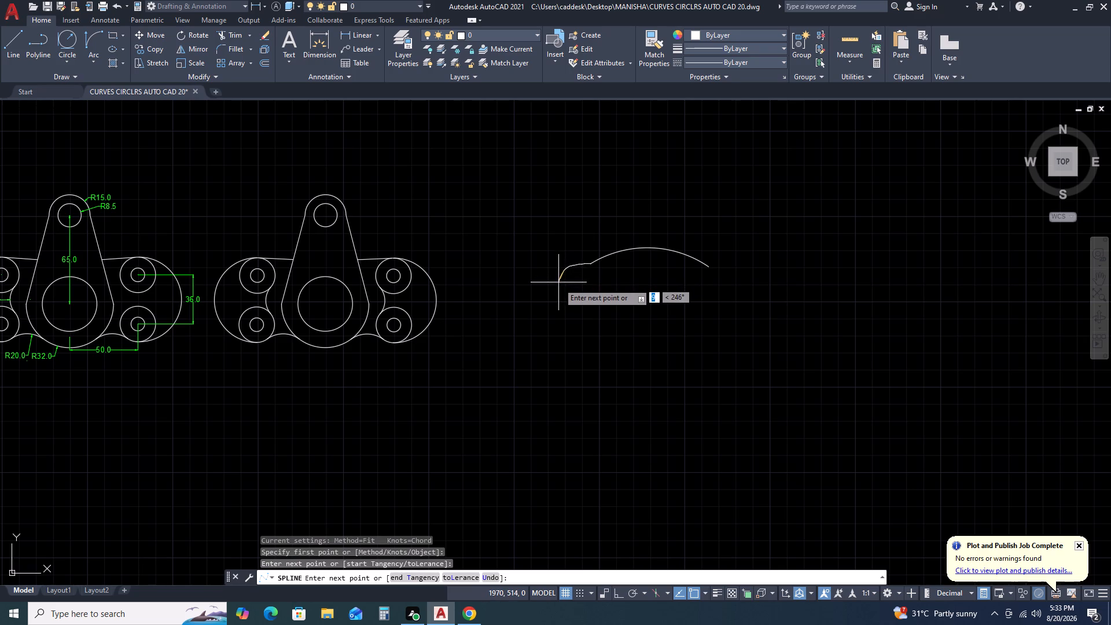
pyautogui.click(558, 283)
pyautogui.press('Return')
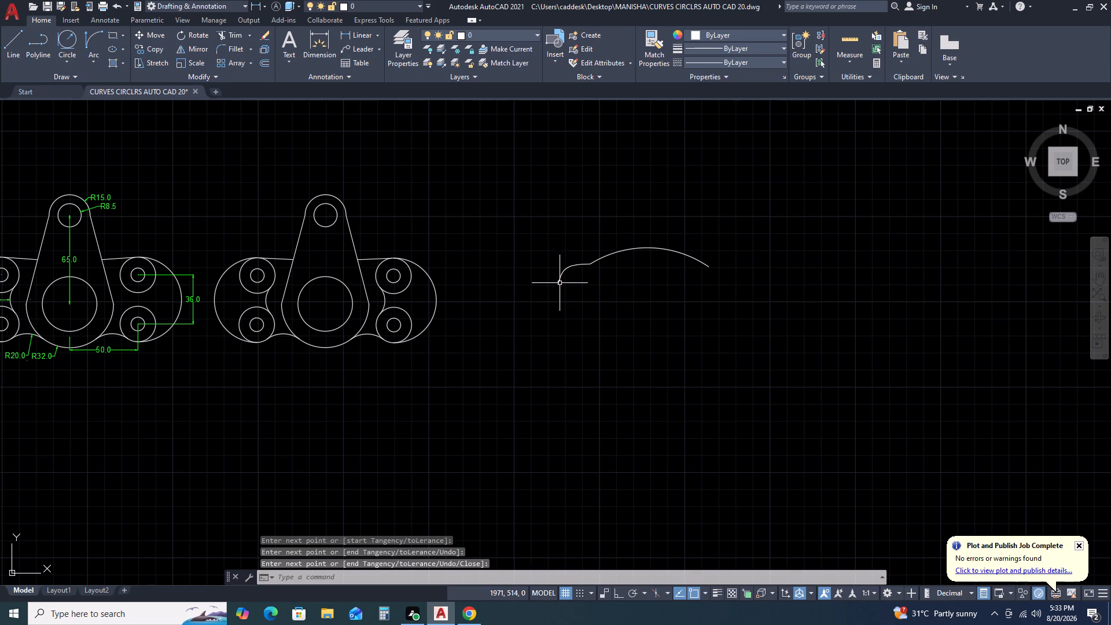
# Draw a straight two-point spline about 31 units long from the curved spline's lower end, sloping down to the left.
pyautogui.press('space')
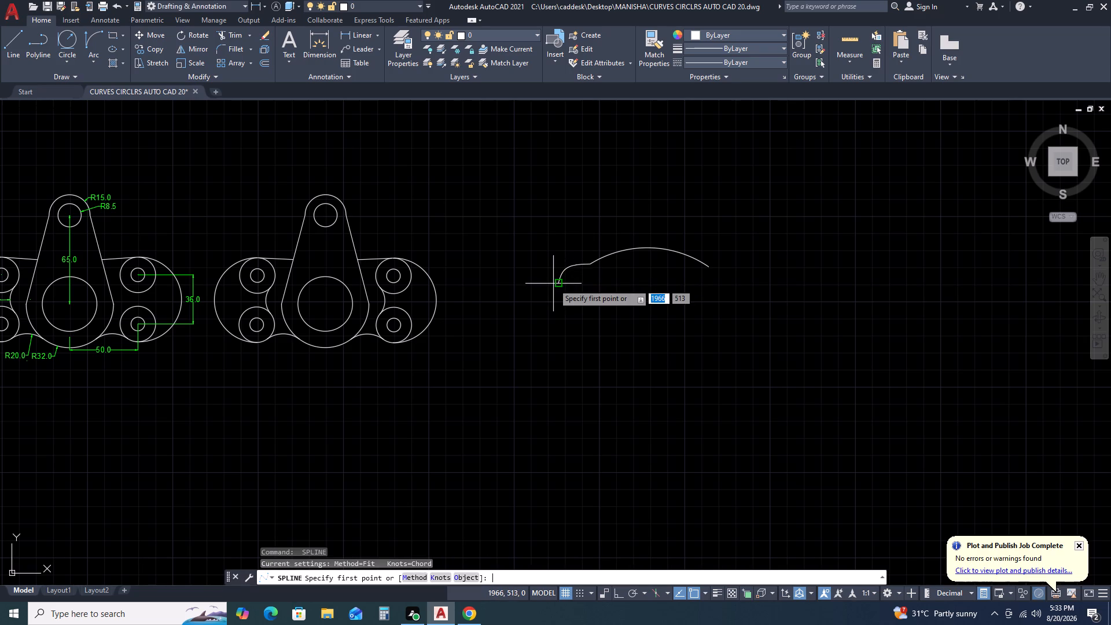
pyautogui.click(558, 281)
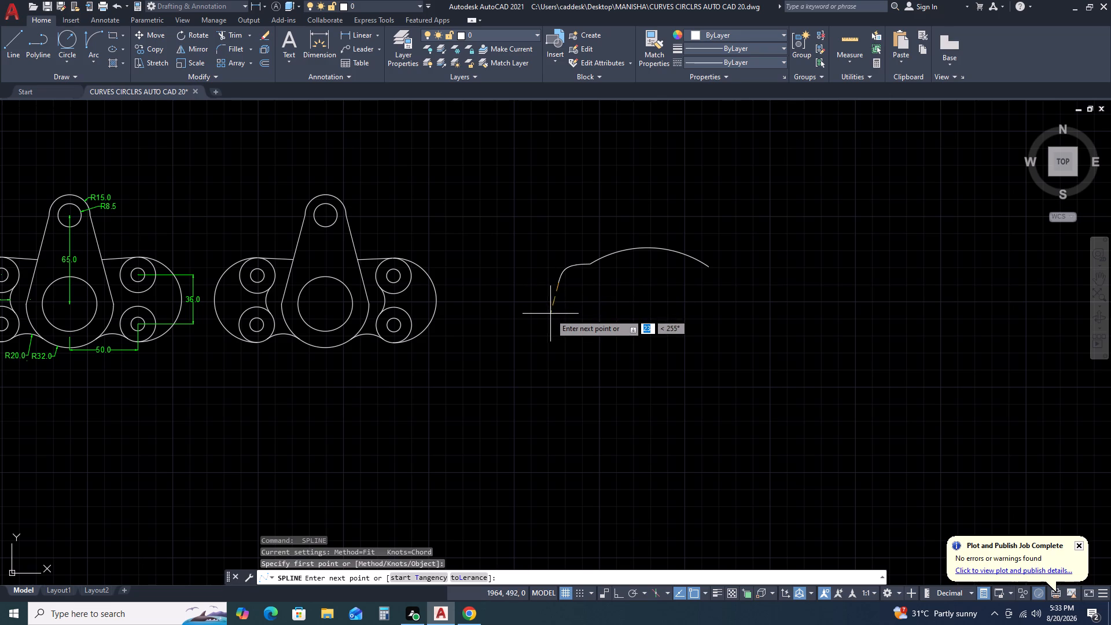
pyautogui.click(542, 322)
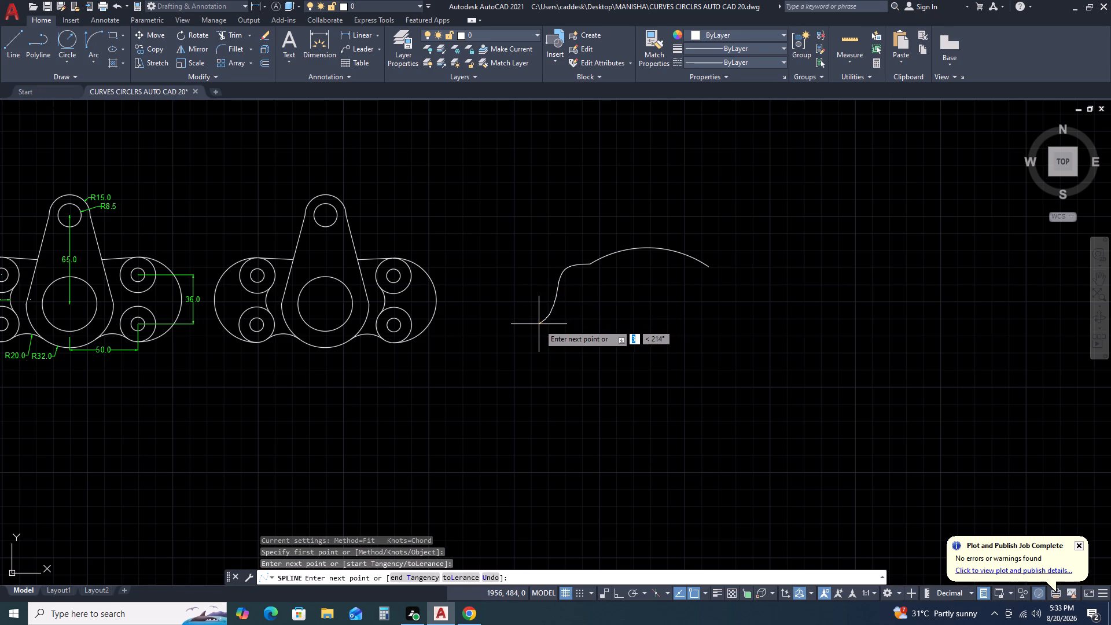
pyautogui.press('Return')
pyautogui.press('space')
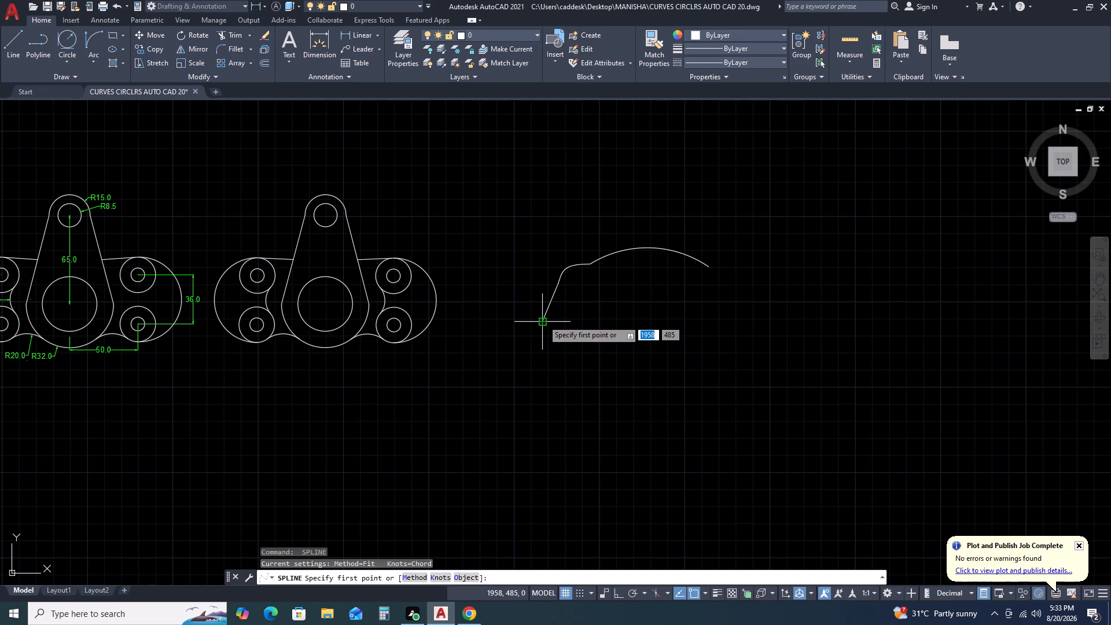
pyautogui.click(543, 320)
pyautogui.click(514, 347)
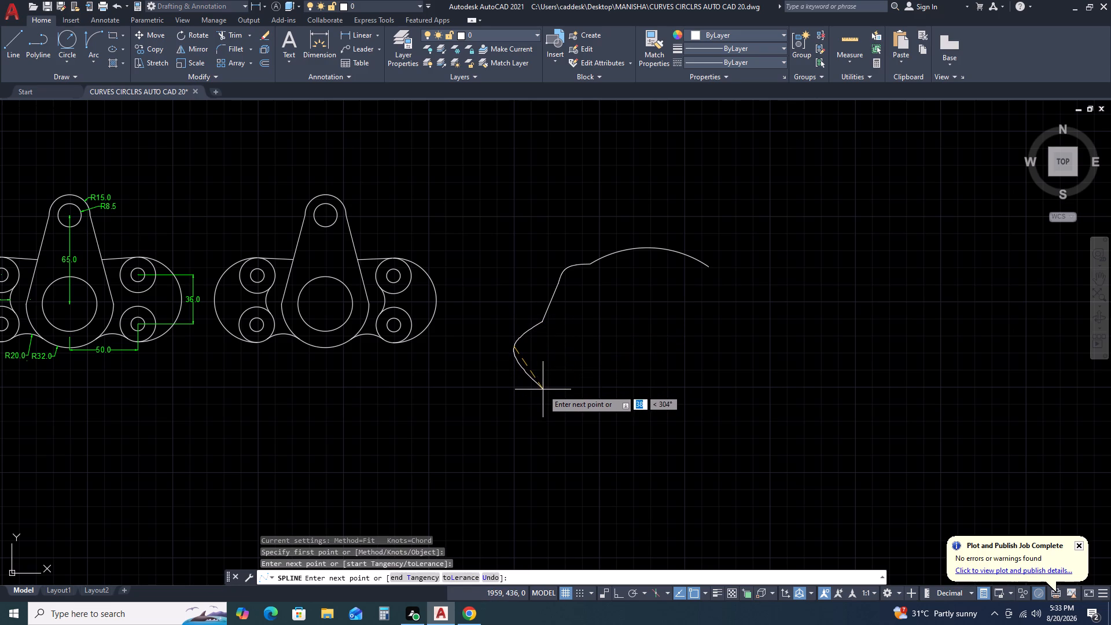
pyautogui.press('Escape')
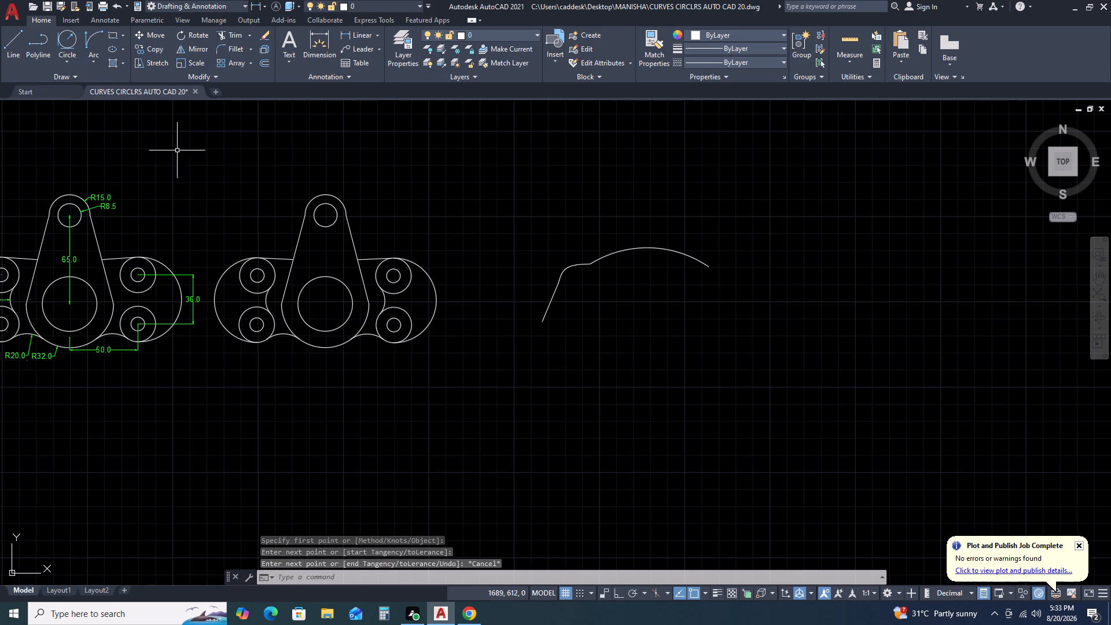
# Draw a three-point arc of about 27 radius from the sloping segment's lower end, bulging outward to the left.
pyautogui.press('a')
pyautogui.press('space')
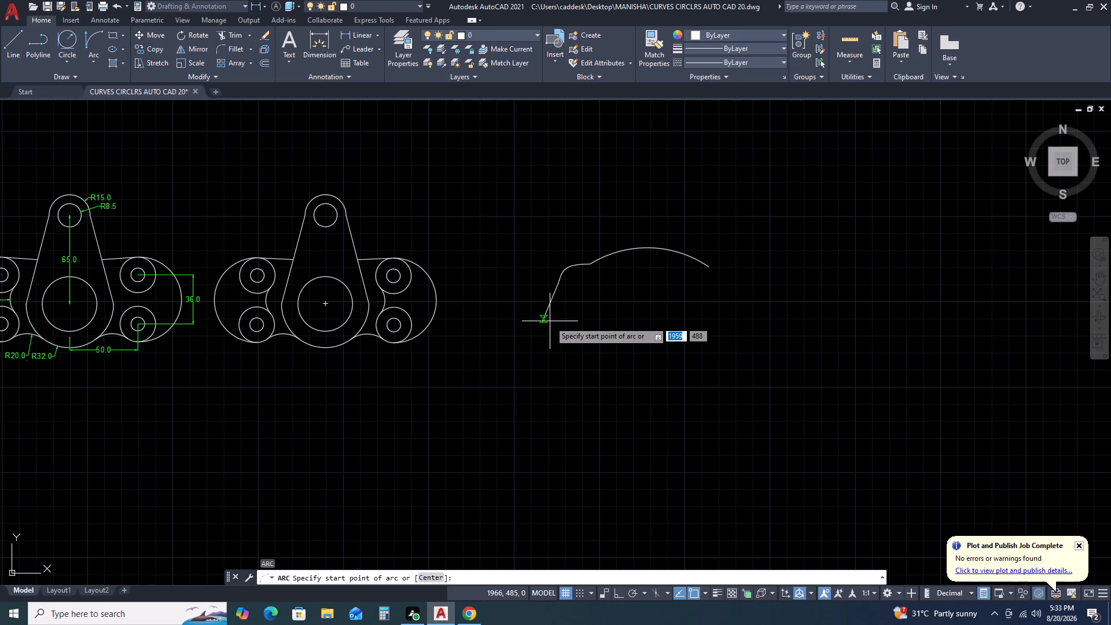
pyautogui.click(542, 322)
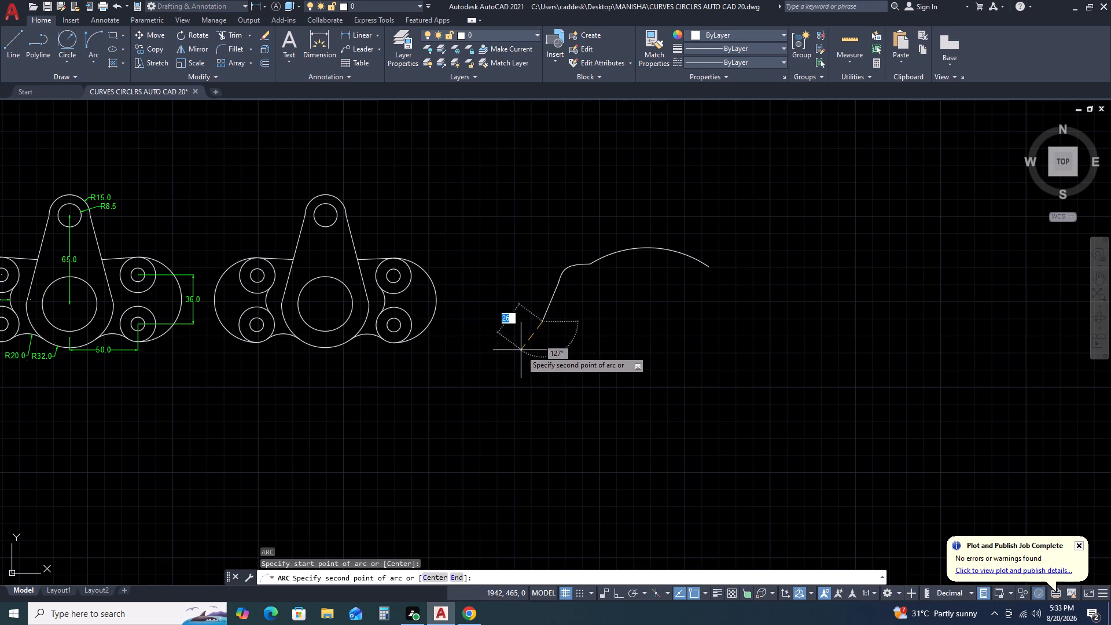
pyautogui.click(521, 350)
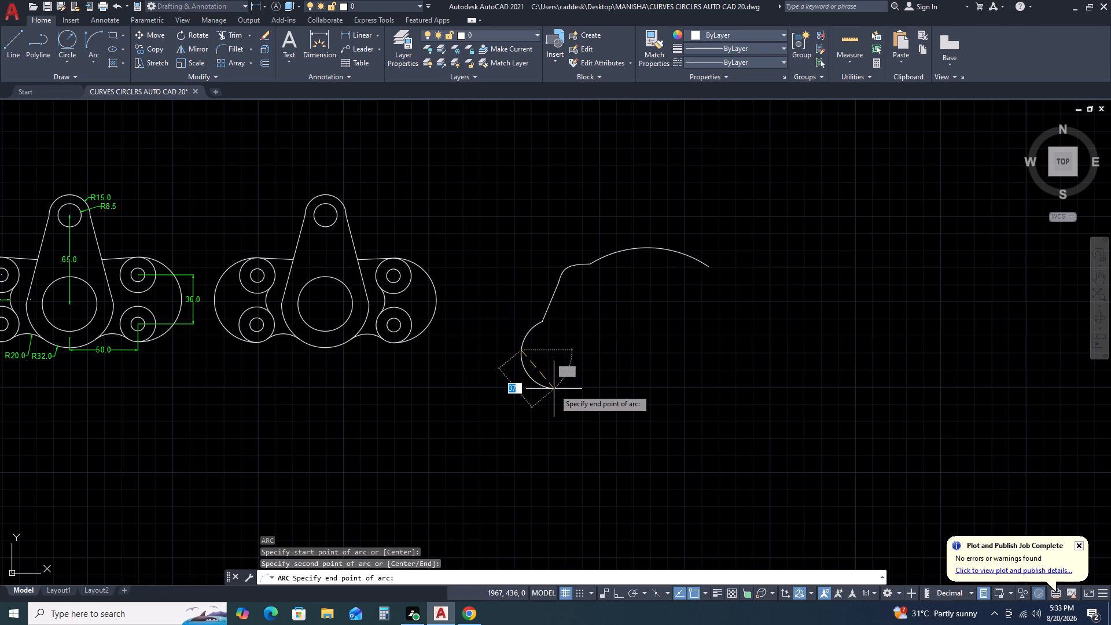
pyautogui.click(547, 391)
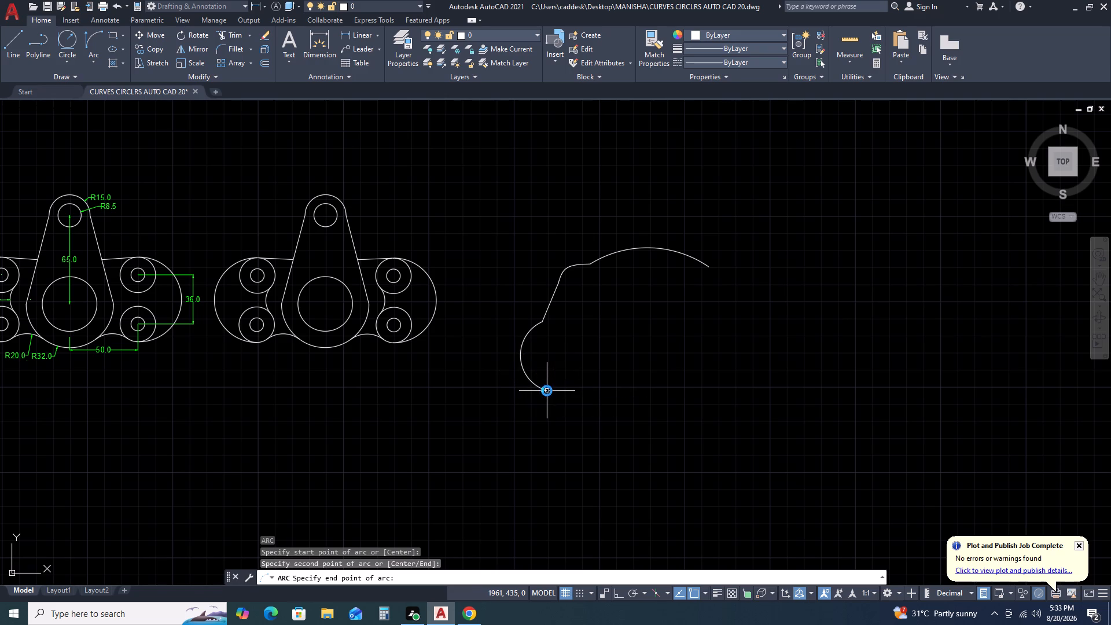
# Scale the new left-bulging arc down to a little over half its size, using its upper end as base point.
pyautogui.moveTo(534, 354); pyautogui.dragTo(522, 348)
pyautogui.click(510, 336)
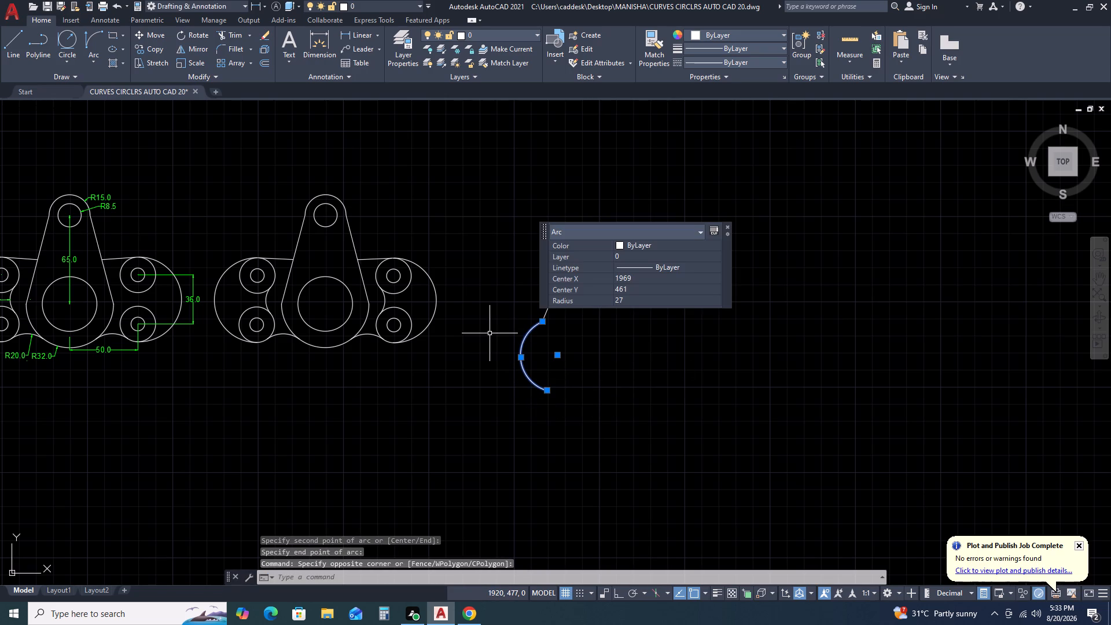
pyautogui.write('SC')
pyautogui.press('space')
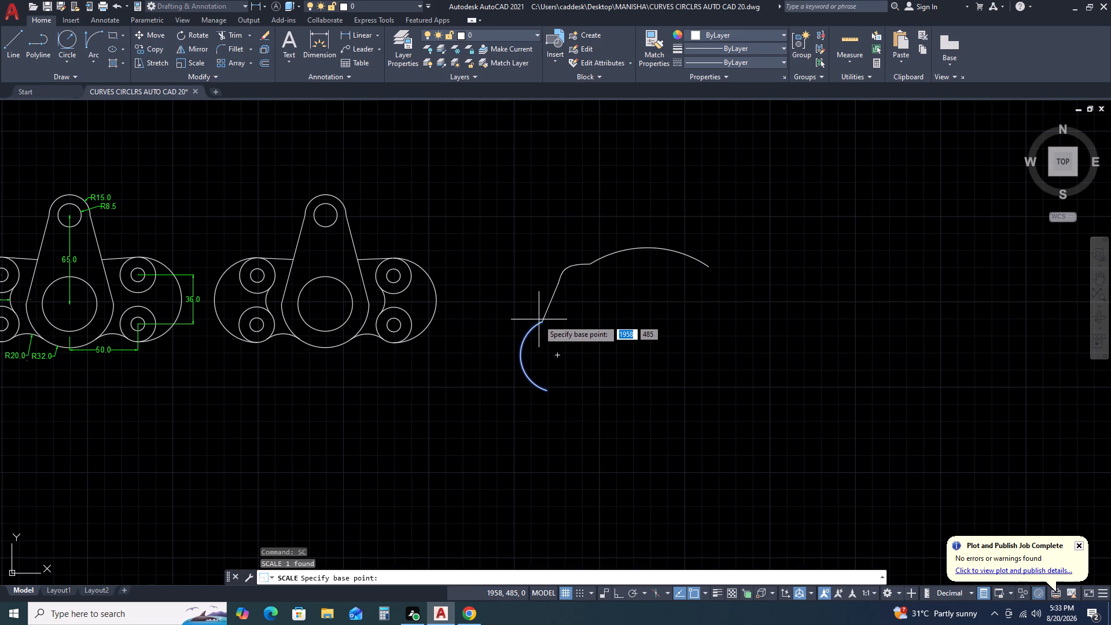
pyautogui.click(543, 322)
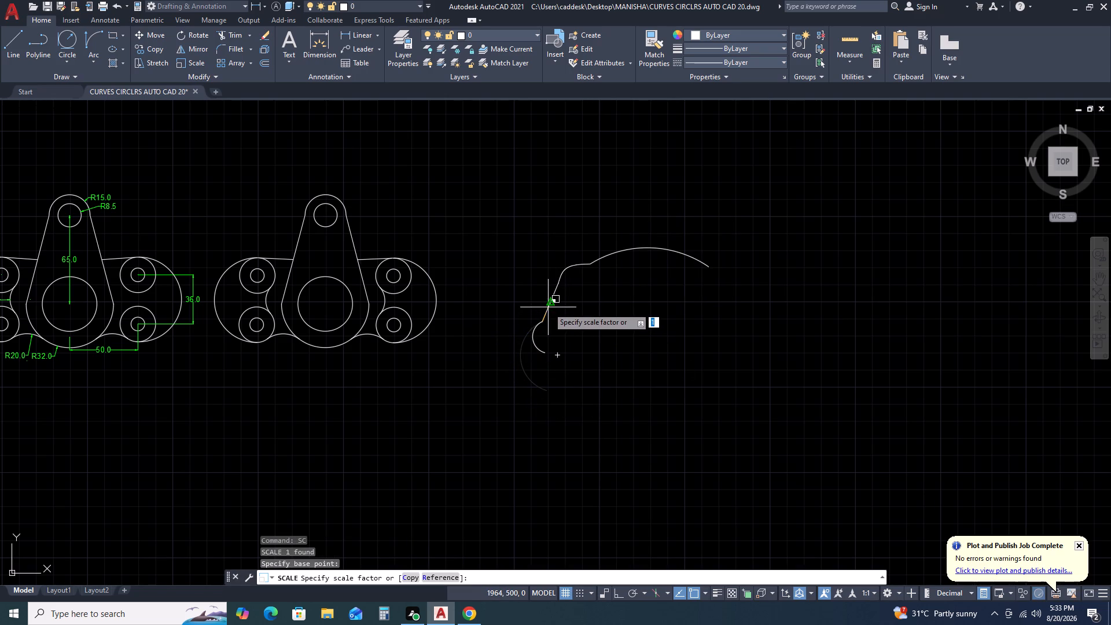
pyautogui.click(551, 306)
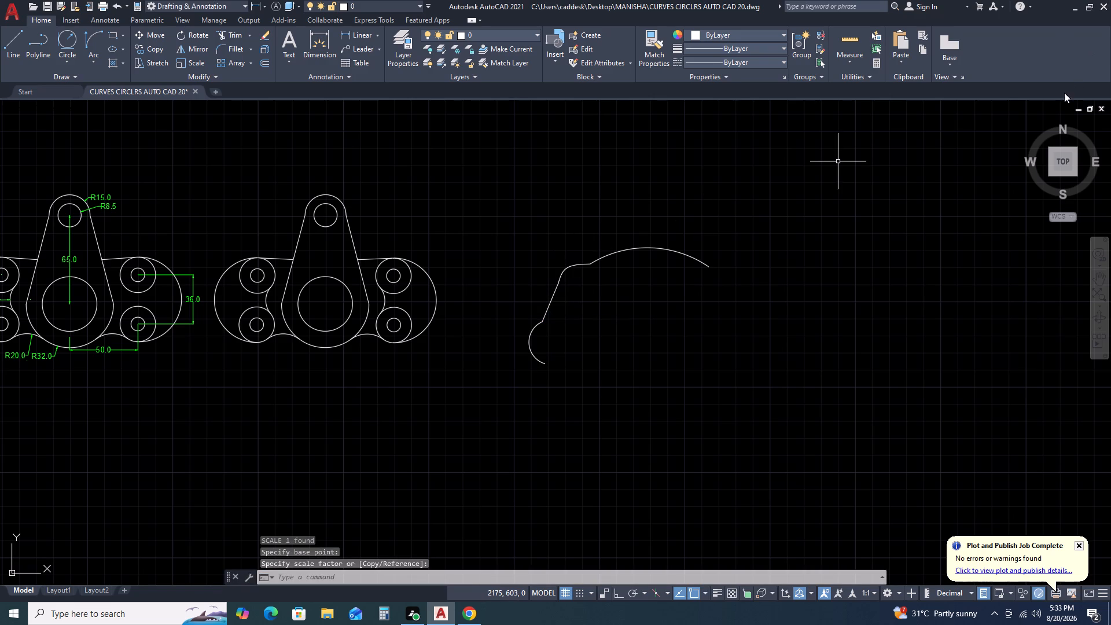
# Stretch the small arc's lower endpoint about 7 units to the left.
pyautogui.doubleClick(538, 355)
pyautogui.doubleClick(531, 364)
pyautogui.scroll(3, 531, 365)
pyautogui.click(576, 364)
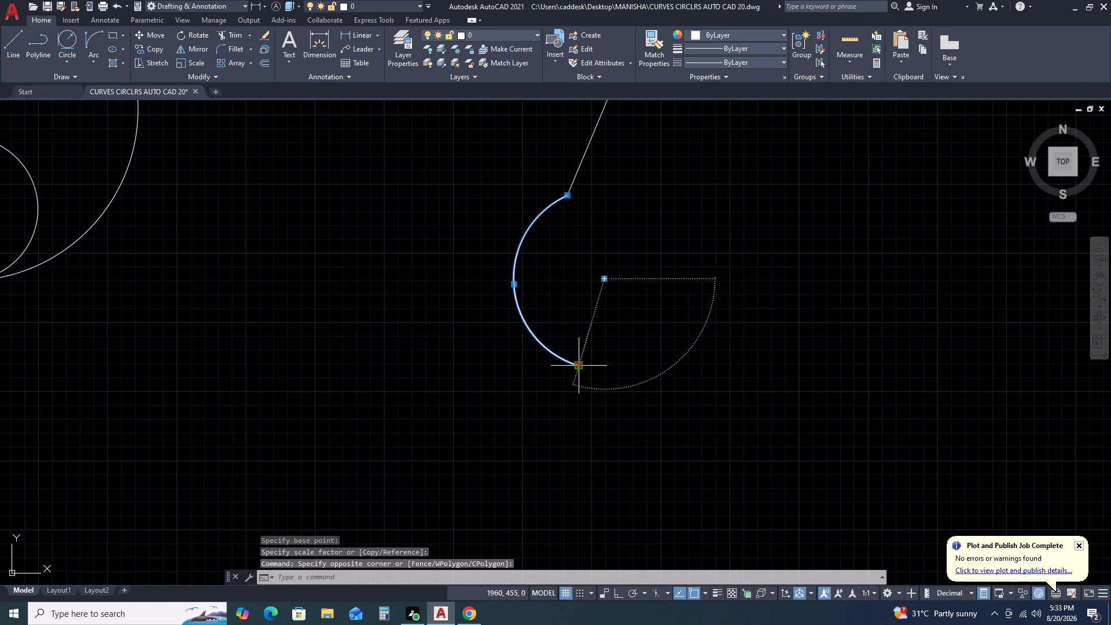
pyautogui.click(540, 361)
pyautogui.press('Escape')
# Draw a vertical line about 163 units long straight down from the top arc's midpoint, with Ortho on.
pyautogui.scroll(-3, 545, 358)
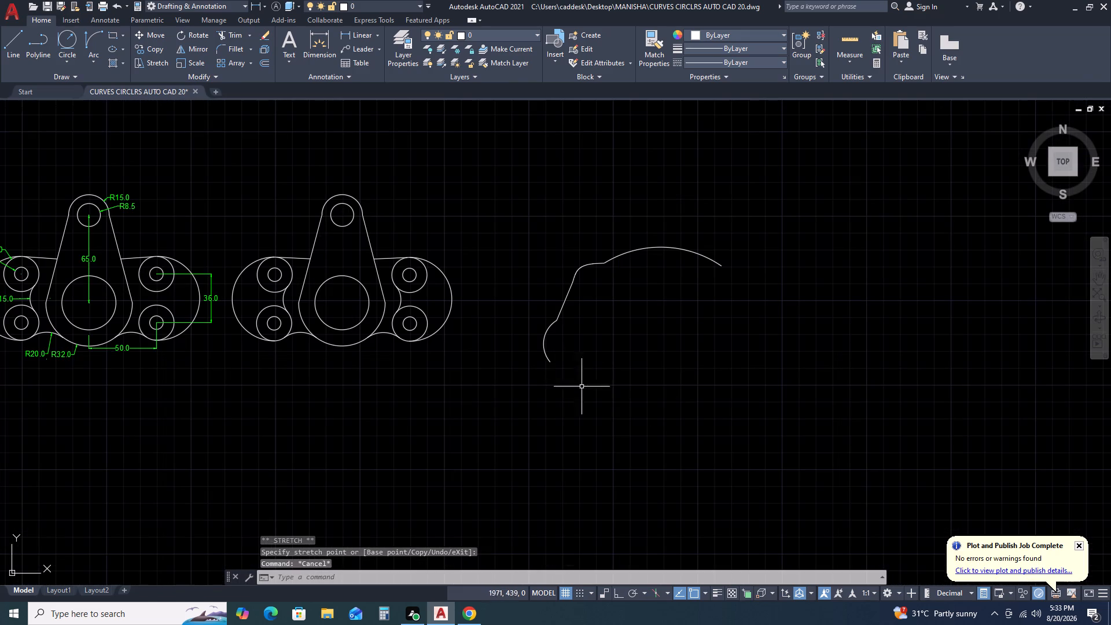
pyautogui.scroll(-1, 554, 381)
pyautogui.moveTo(549, 372); pyautogui.dragTo(493, 344, button='middle')
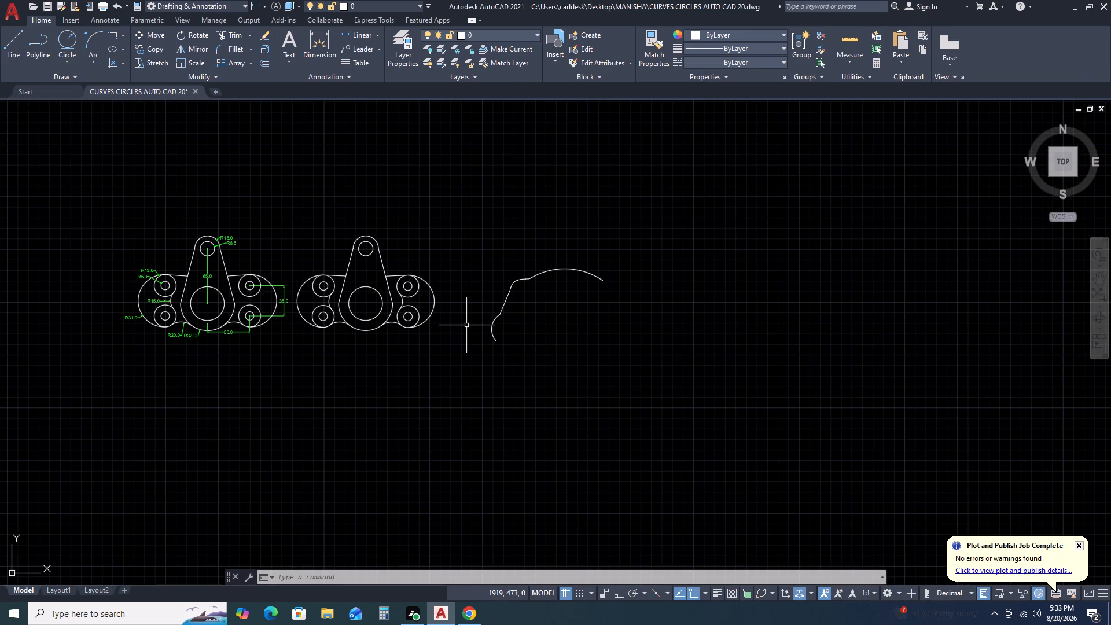
pyautogui.press('l')
pyautogui.press('space')
pyautogui.click(561, 270)
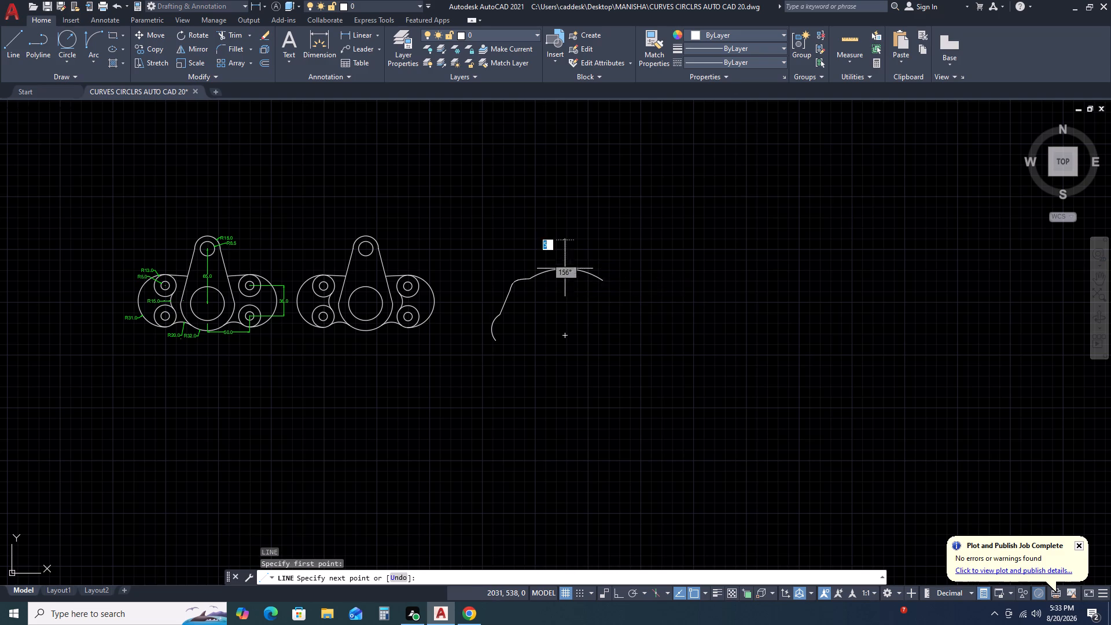
pyautogui.press('F8')
pyautogui.click(556, 408)
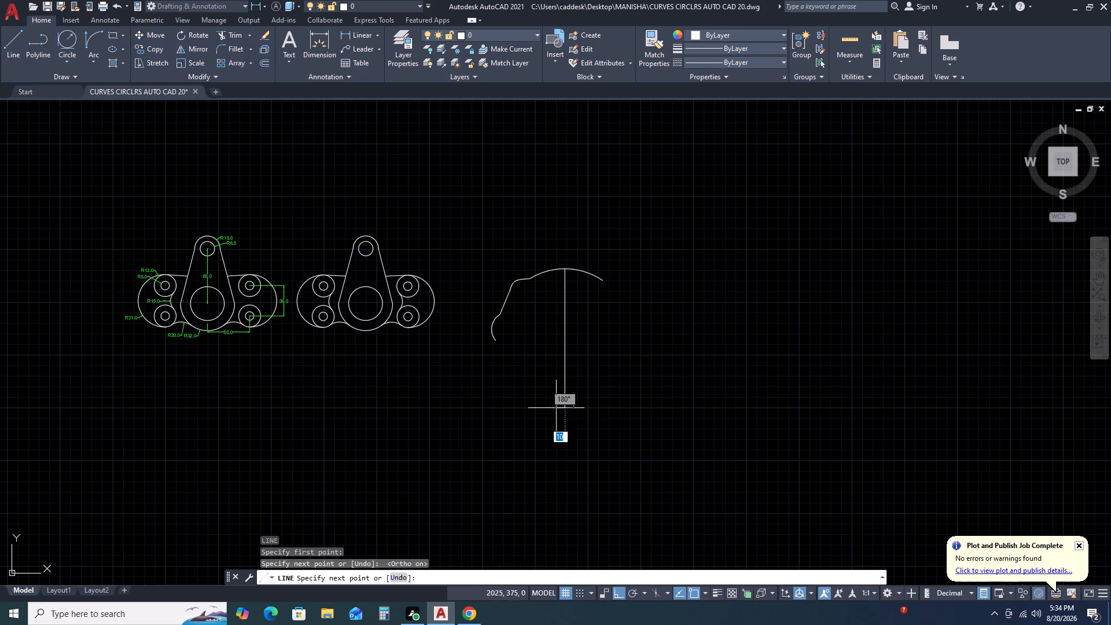
pyautogui.press('Escape')
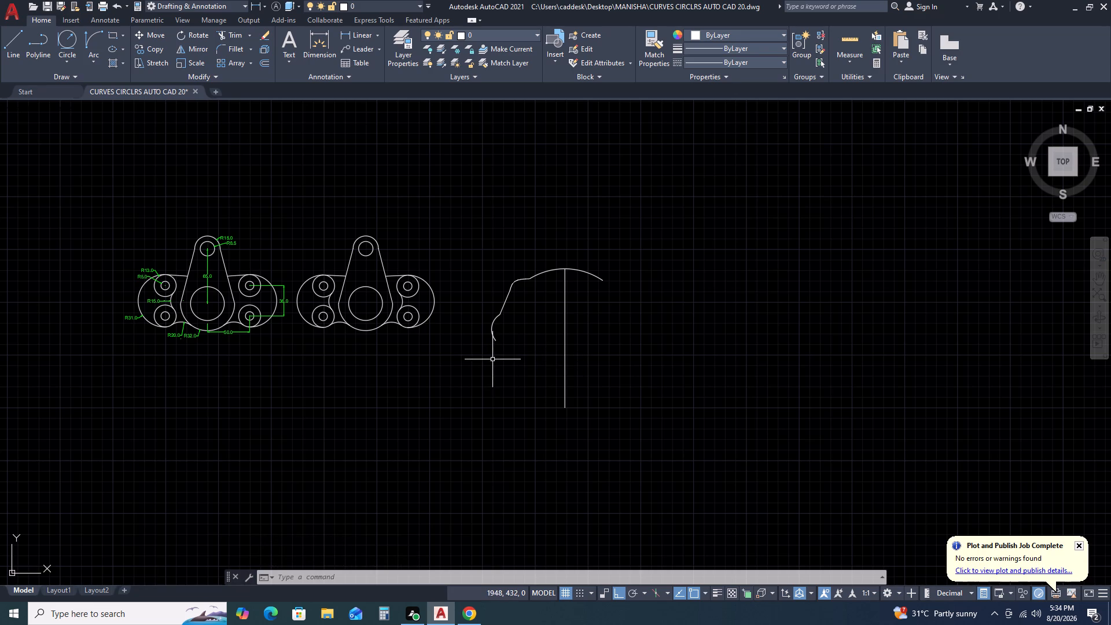
# Draw an ellipse about 48 units wide and 62 units tall, centred on the small arc's lower end.
pyautogui.scroll(2, 507, 340)
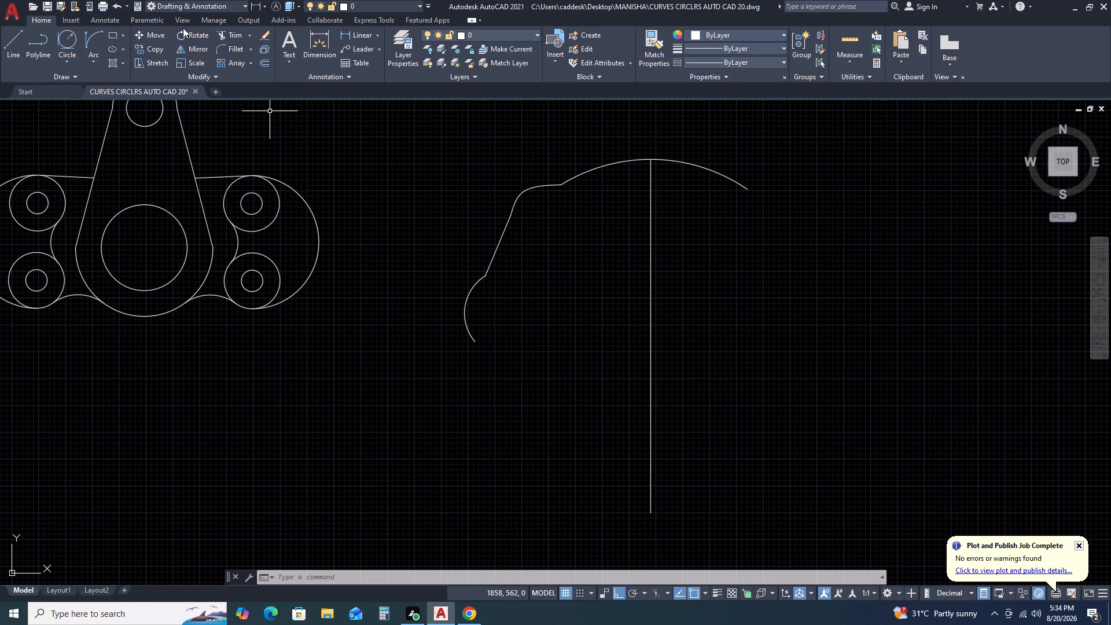
pyautogui.click(113, 49)
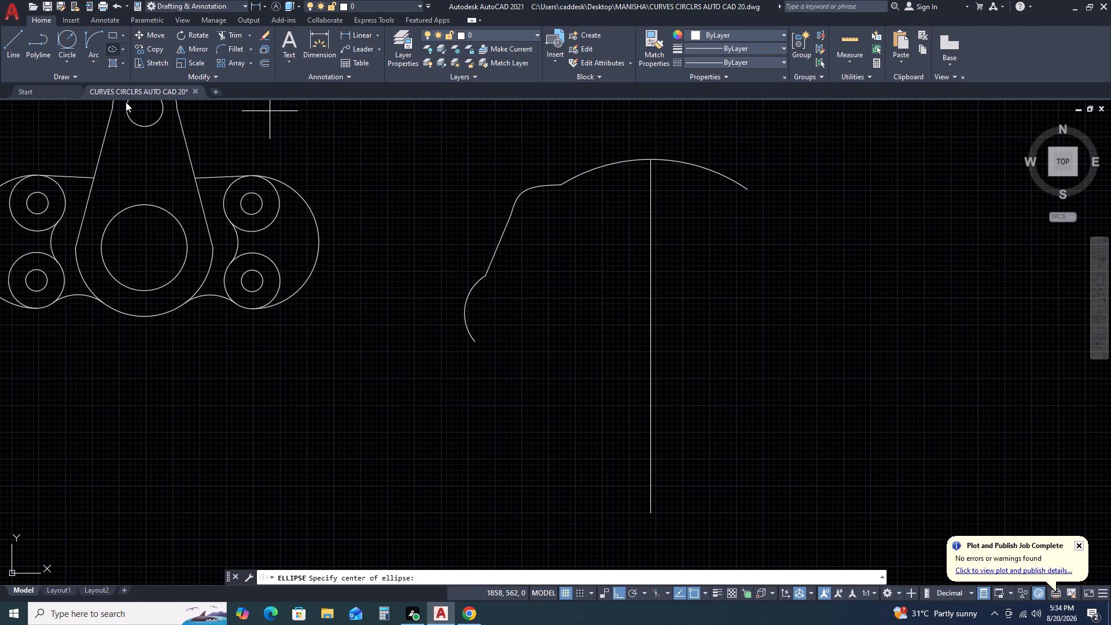
pyautogui.click(473, 344)
pyautogui.click(527, 345)
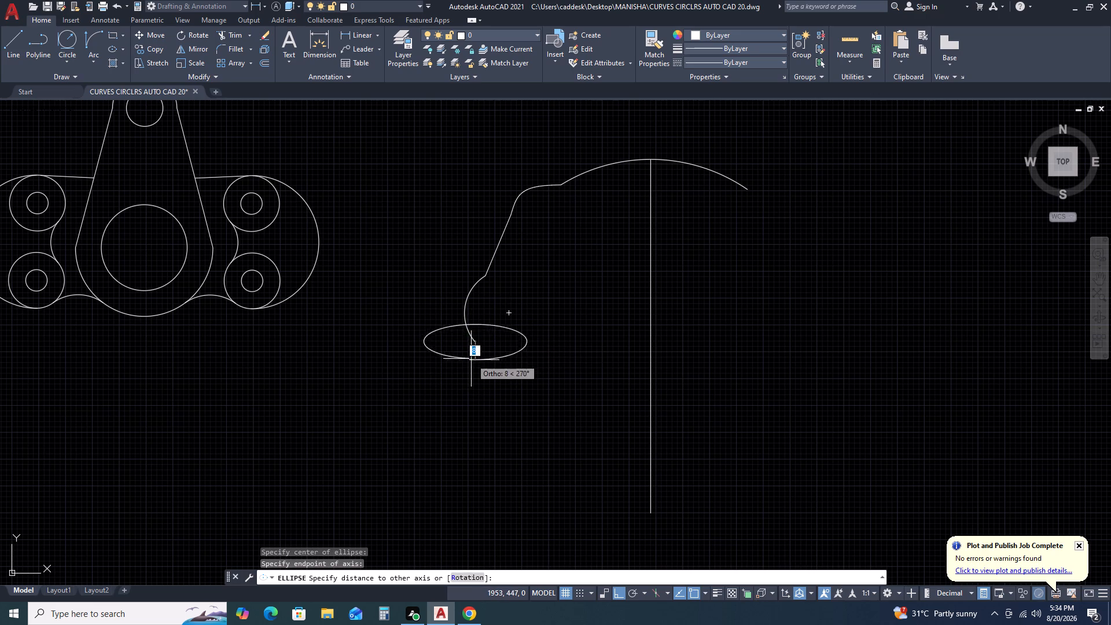
pyautogui.doubleClick(462, 409)
# Move the ellipse so its left quadrant sits on the small arc's lower end.
pyautogui.click(525, 339)
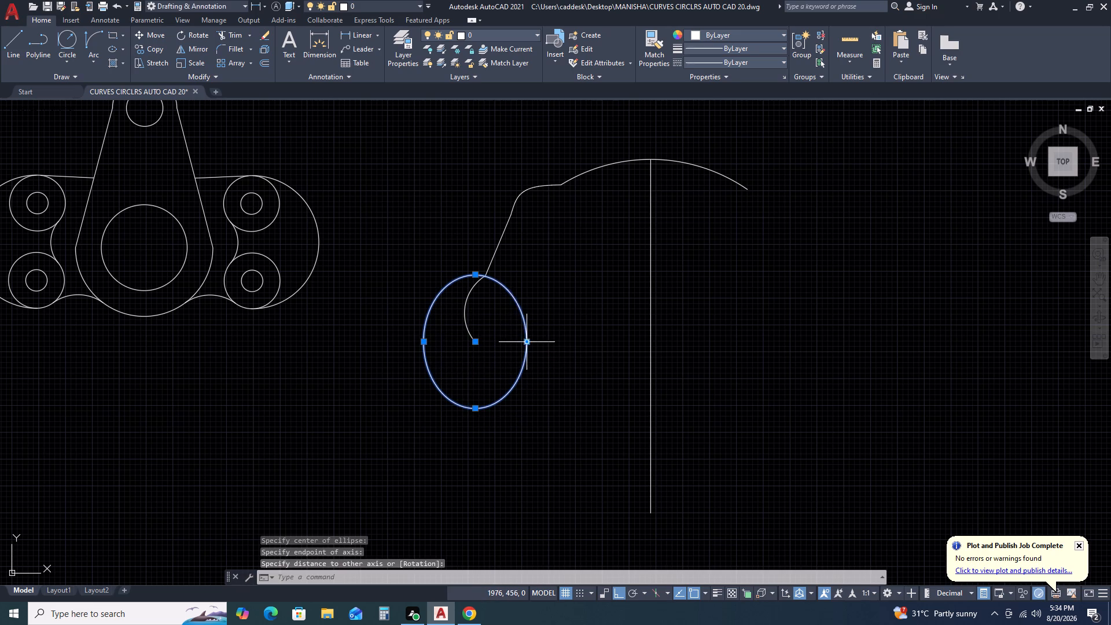
pyautogui.press('m')
pyautogui.press('space')
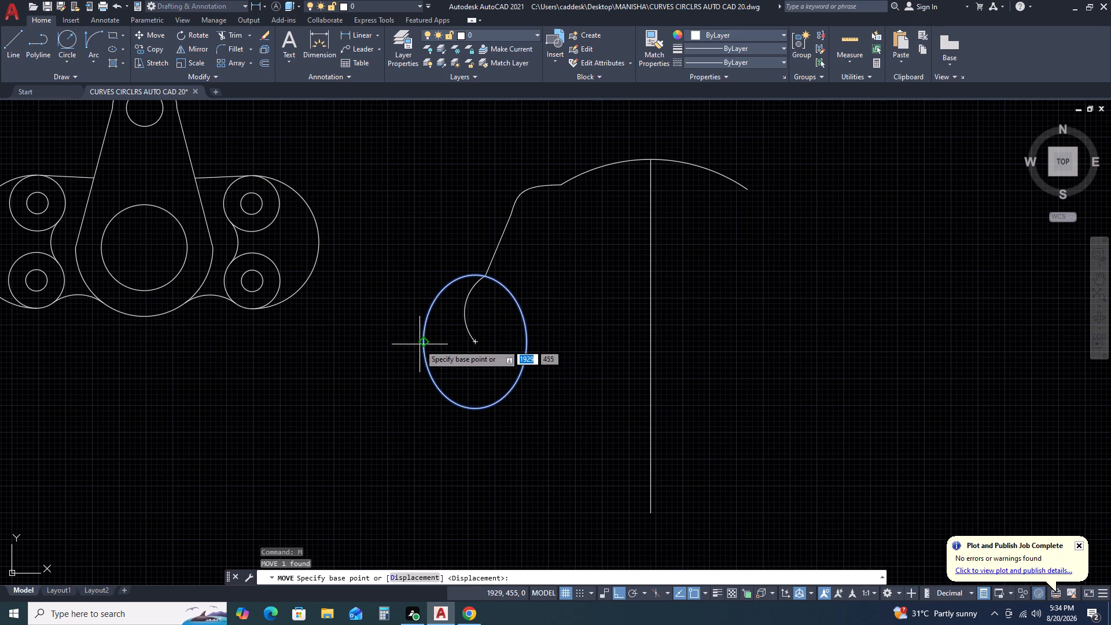
pyautogui.click(420, 344)
pyautogui.doubleClick(474, 338)
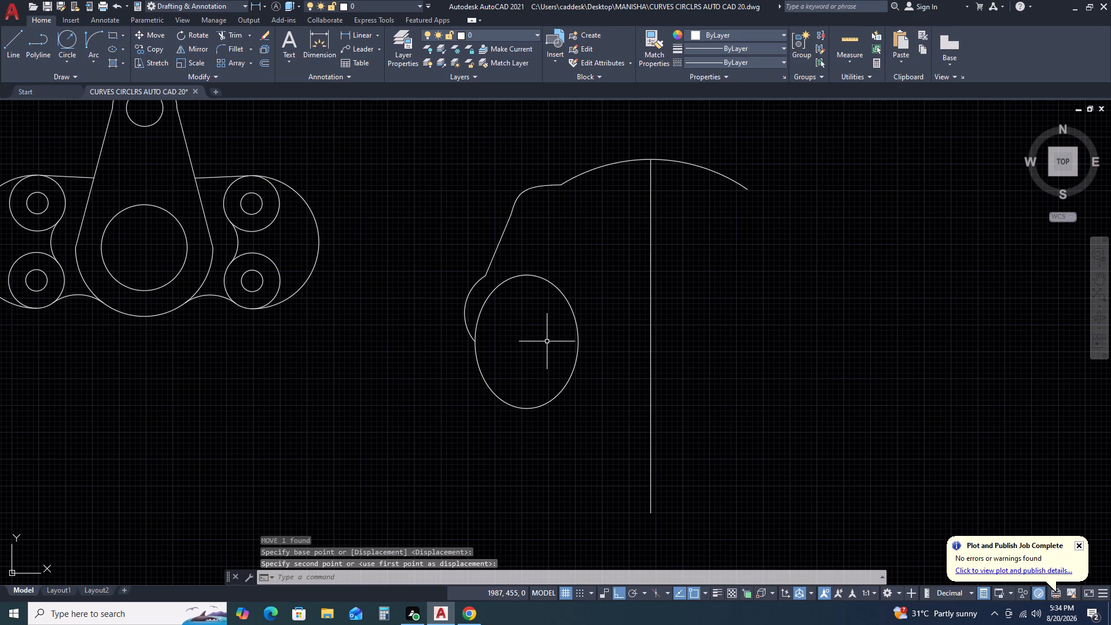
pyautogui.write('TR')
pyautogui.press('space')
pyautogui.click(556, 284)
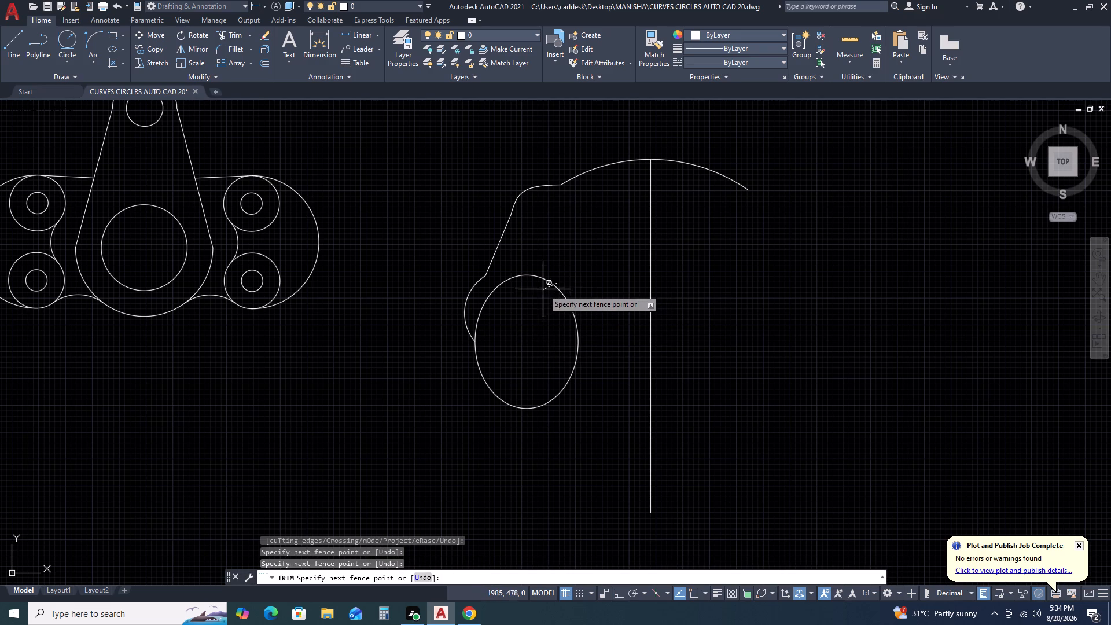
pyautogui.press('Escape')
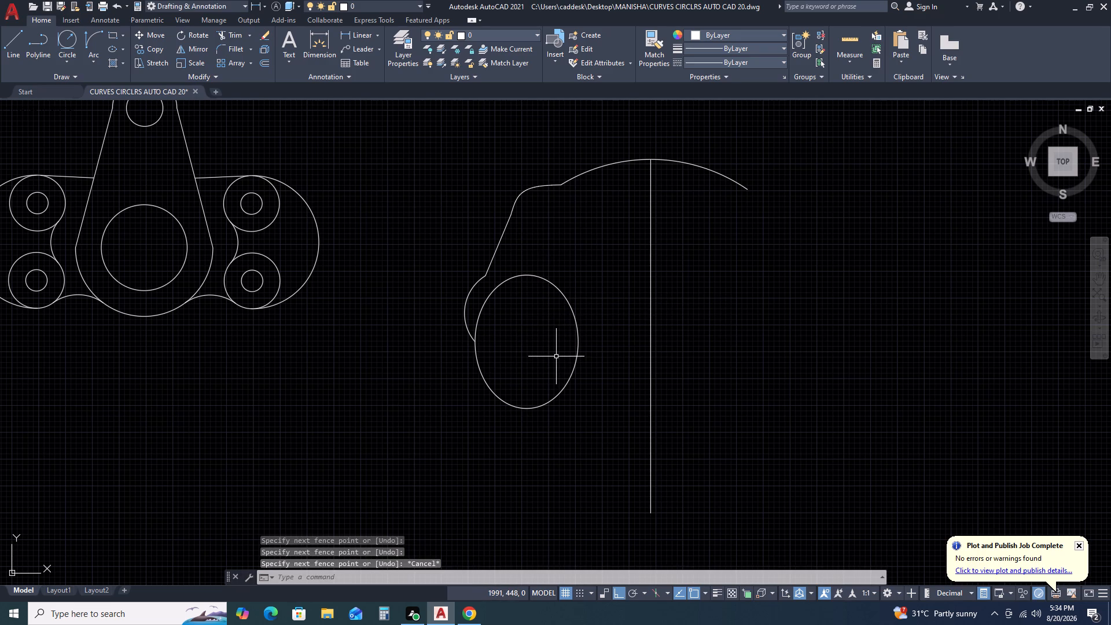
# Draw a horizontal line about 27 units long from the ellipse's right quadrant inward, slightly past its centre.
pyautogui.press('l')
pyautogui.press('space')
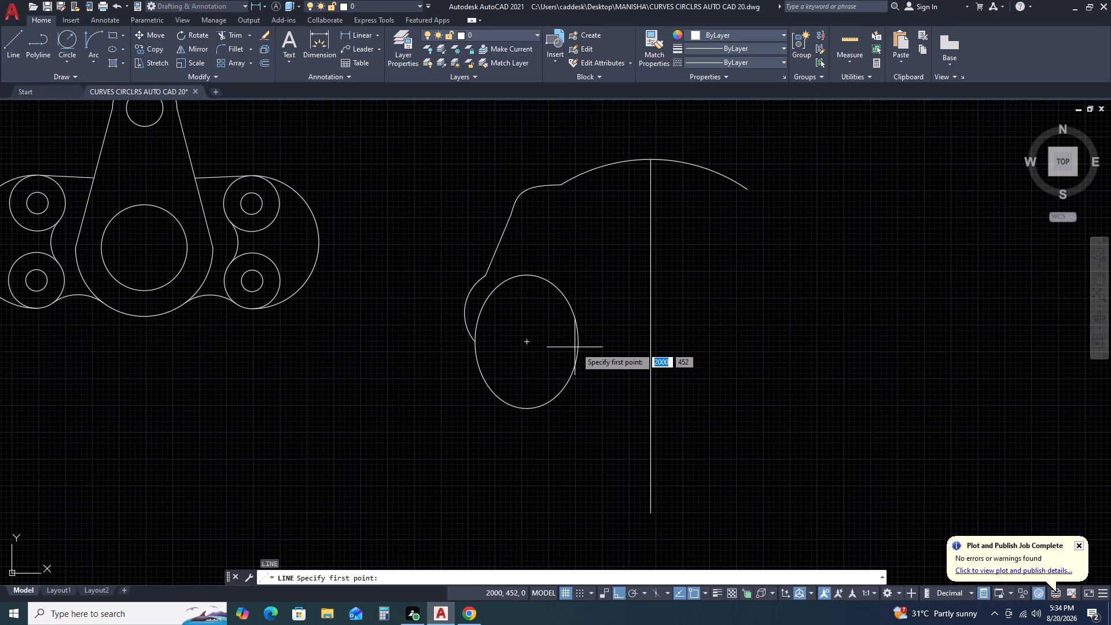
pyautogui.click(580, 344)
pyautogui.doubleClick(519, 345)
pyautogui.press('Escape')
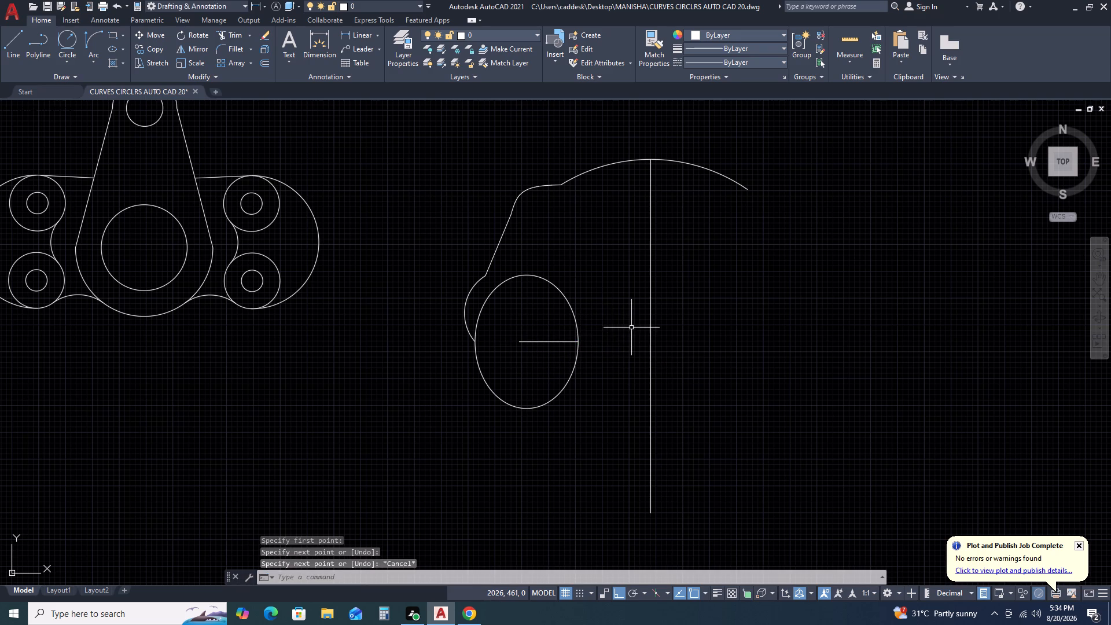
# Trim away the ellipse's upper half above the horizontal line, and erase that line.
pyautogui.write('TR')
pyautogui.press('space')
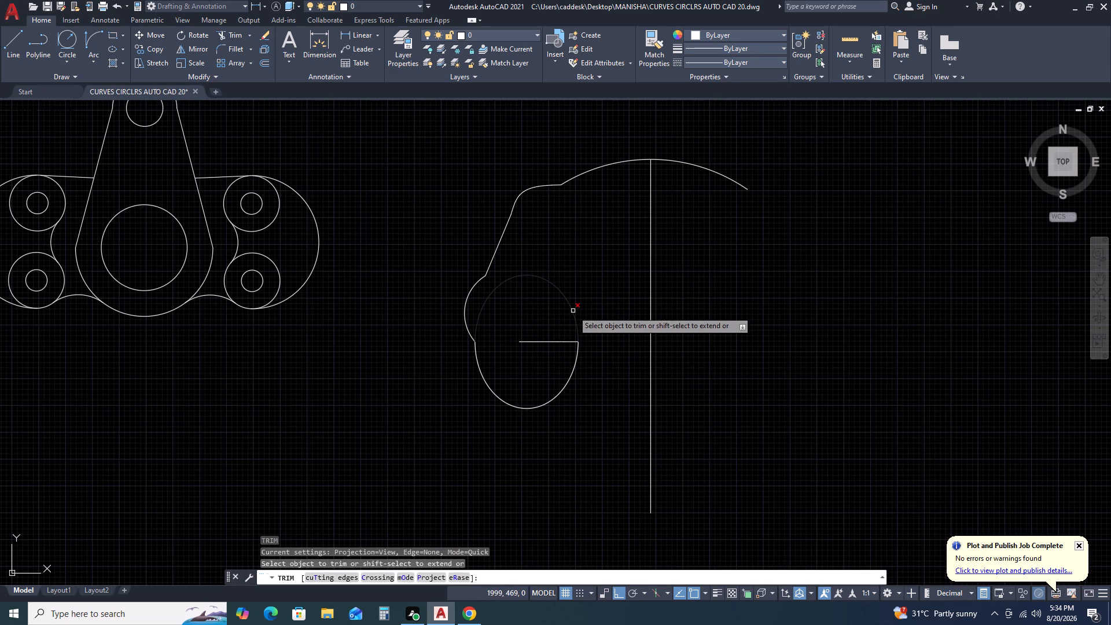
pyautogui.click(573, 311)
pyautogui.press('Escape')
pyautogui.click(543, 336)
pyautogui.click(537, 349)
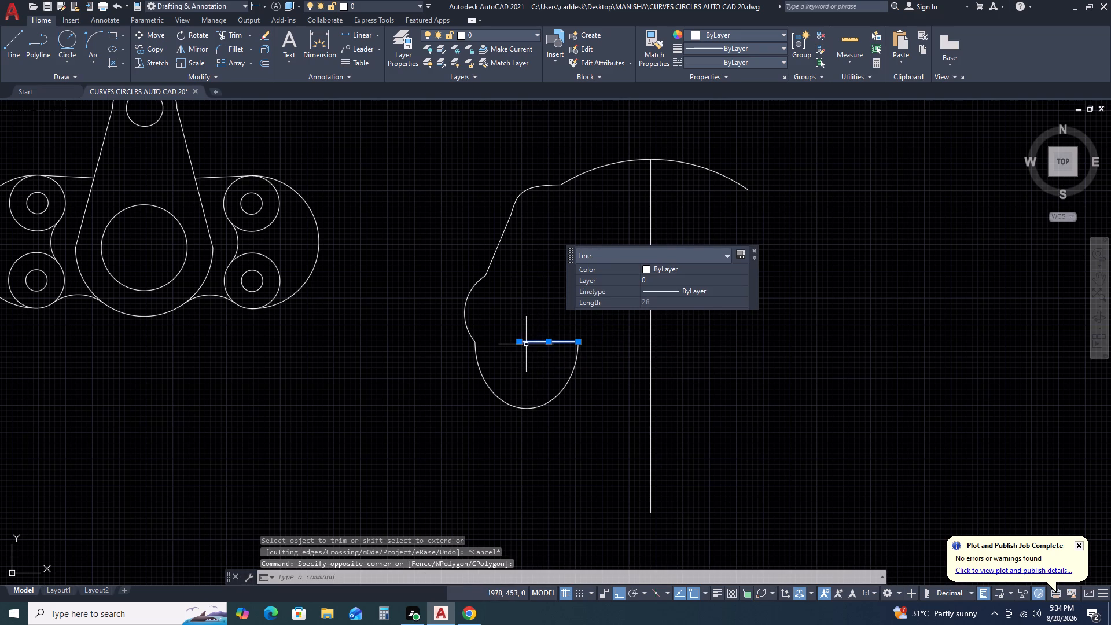
pyautogui.press('Delete')
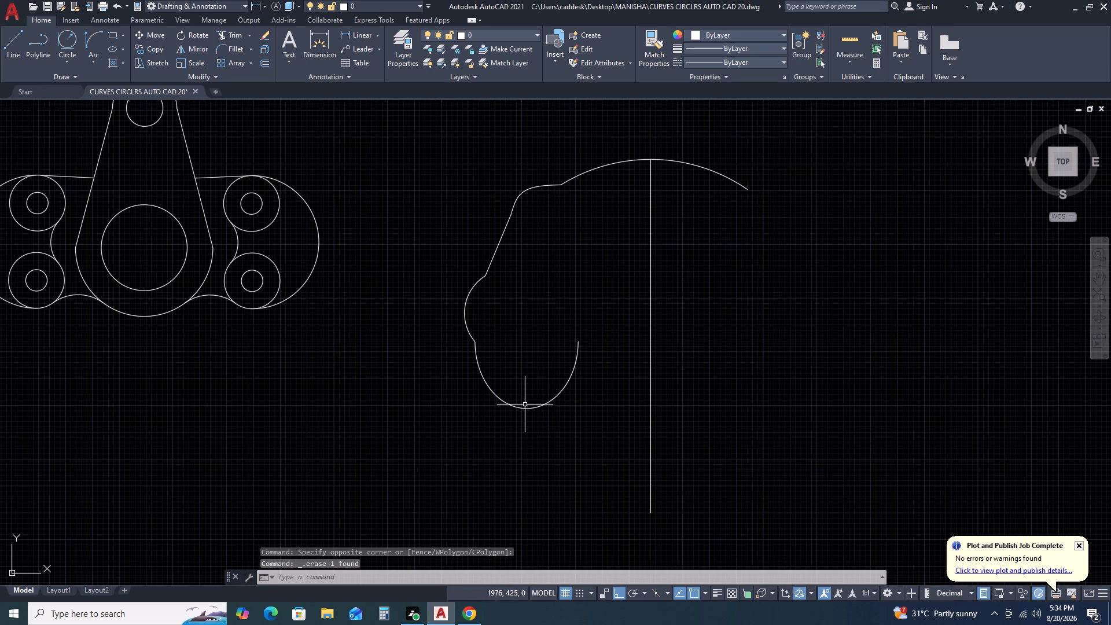
# Scale the remaining half-ellipse down to about one third of its size, with its left end on the small arc as base point.
pyautogui.doubleClick(525, 405)
pyautogui.click(512, 412)
pyautogui.write('SC')
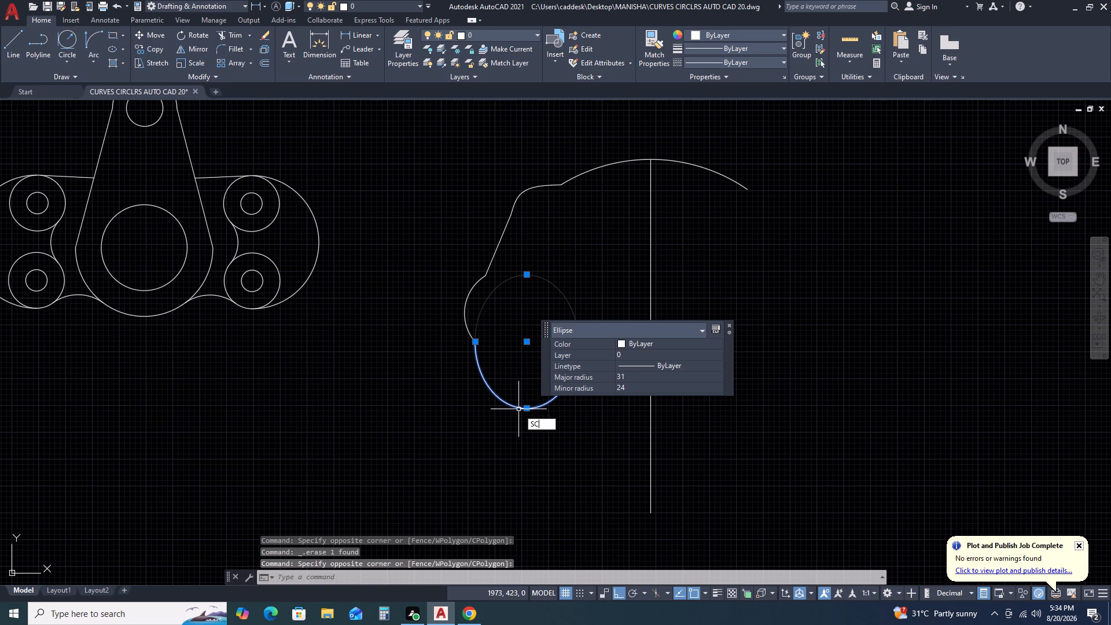
pyautogui.press('space')
pyautogui.doubleClick(473, 343)
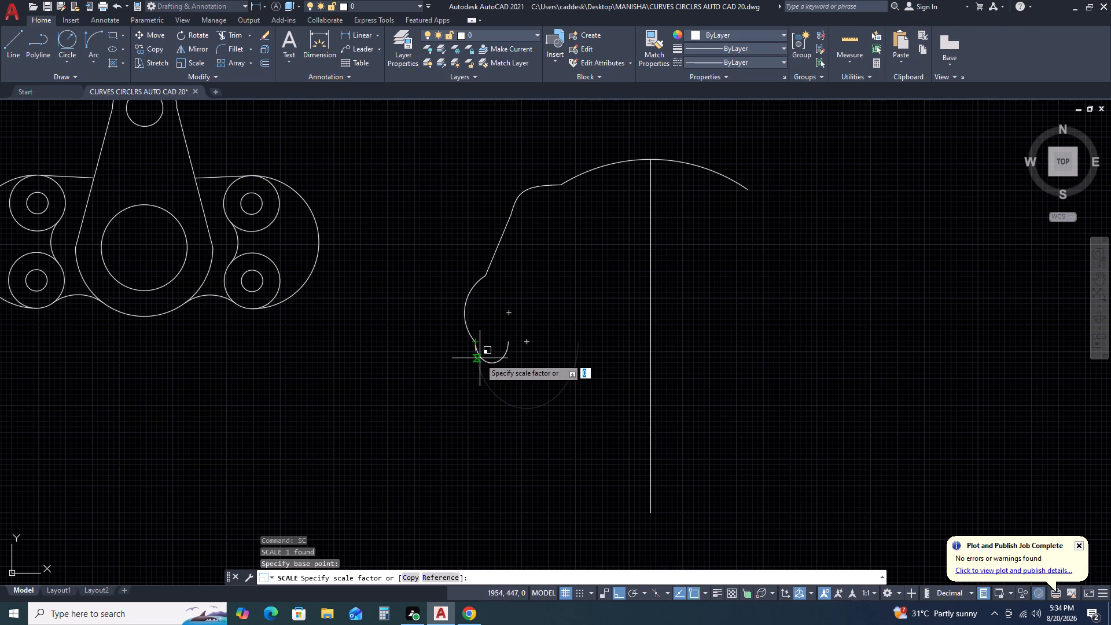
pyautogui.click(480, 358)
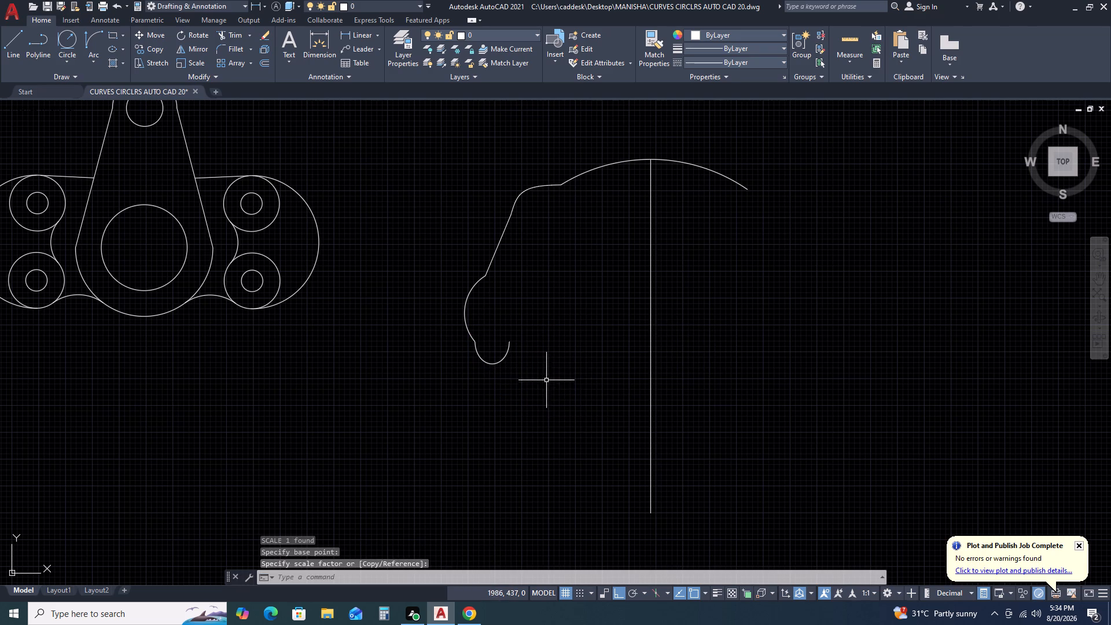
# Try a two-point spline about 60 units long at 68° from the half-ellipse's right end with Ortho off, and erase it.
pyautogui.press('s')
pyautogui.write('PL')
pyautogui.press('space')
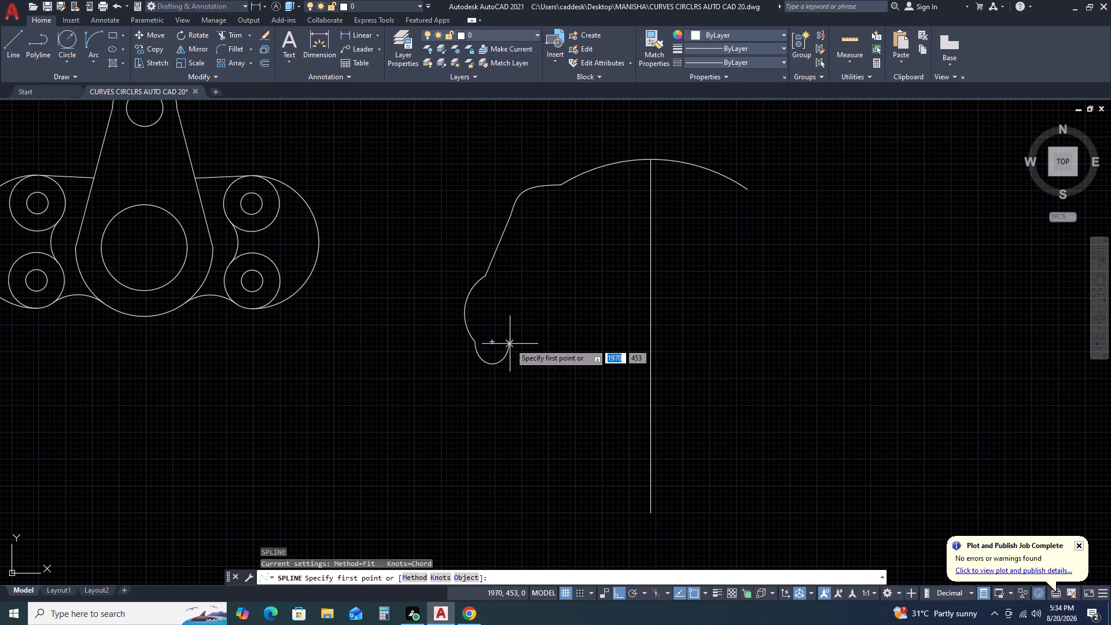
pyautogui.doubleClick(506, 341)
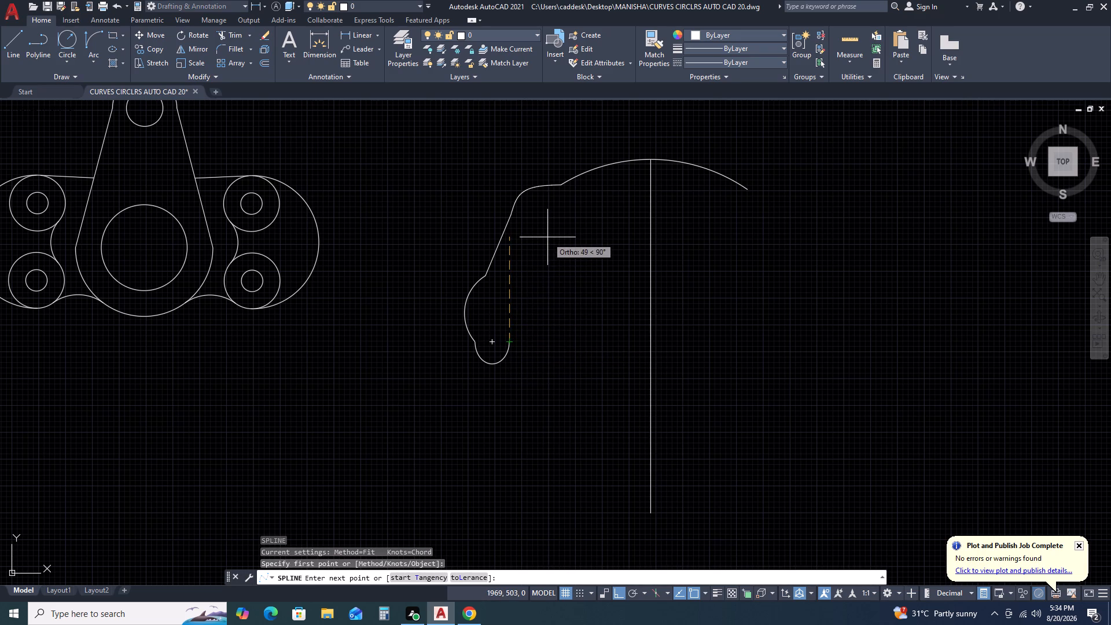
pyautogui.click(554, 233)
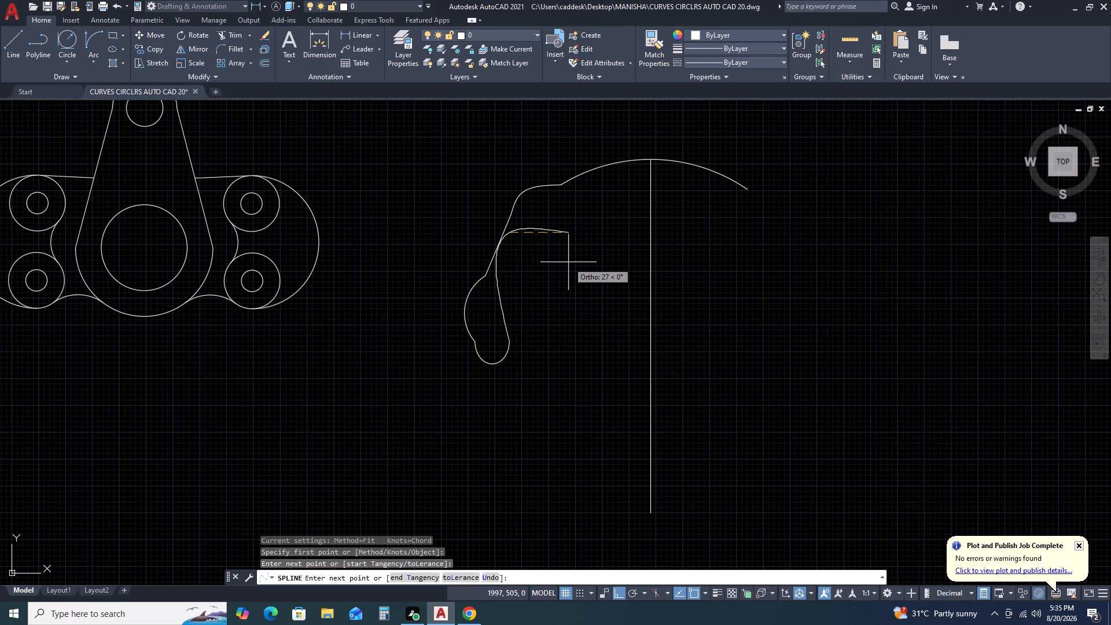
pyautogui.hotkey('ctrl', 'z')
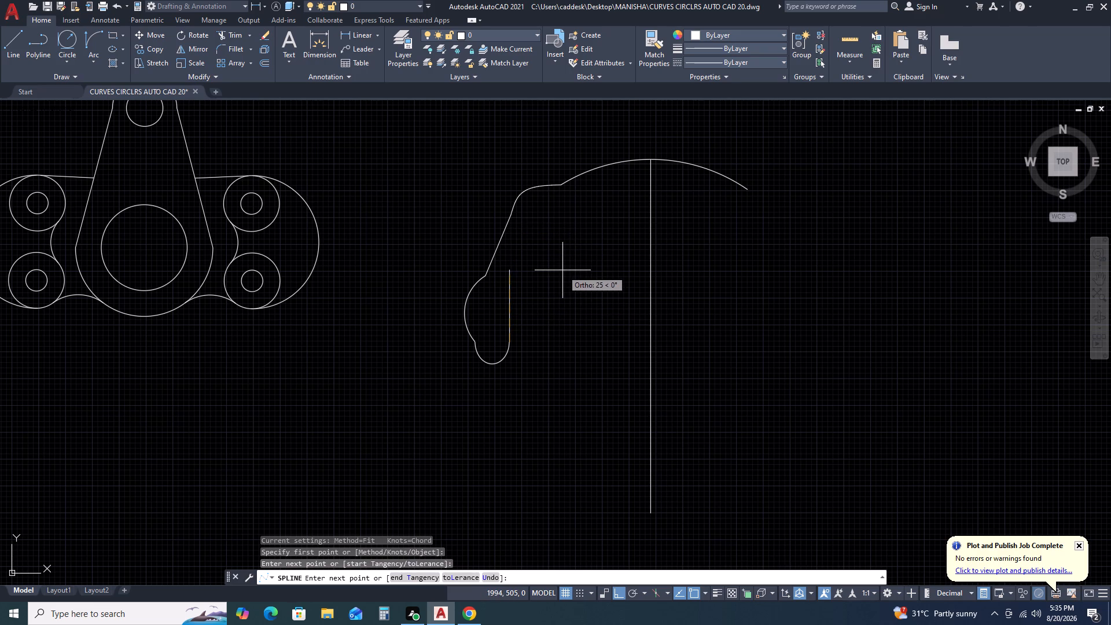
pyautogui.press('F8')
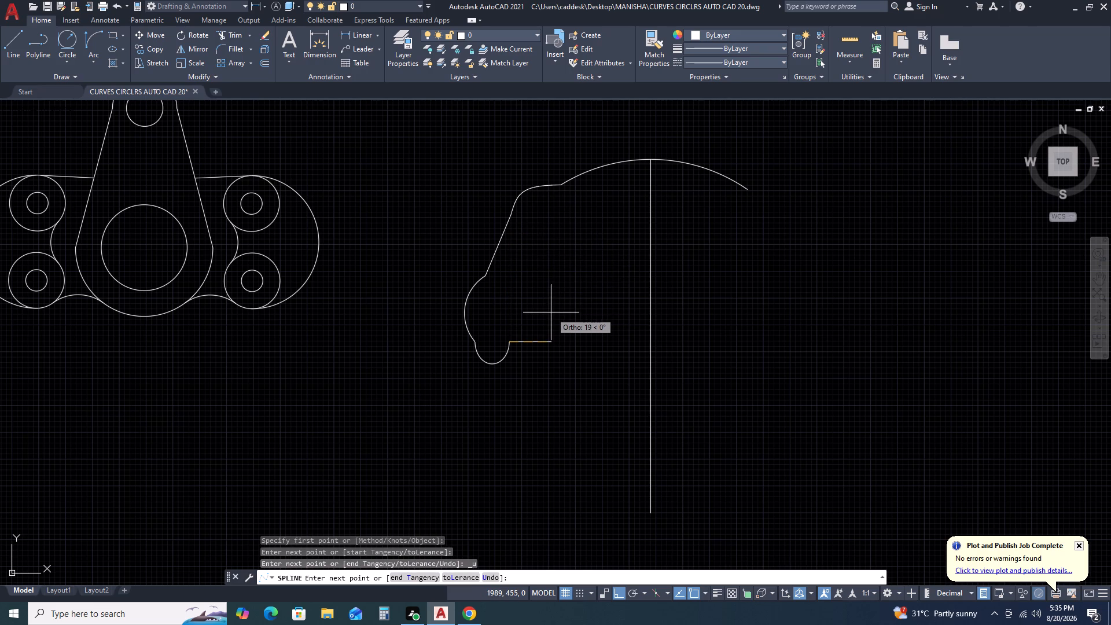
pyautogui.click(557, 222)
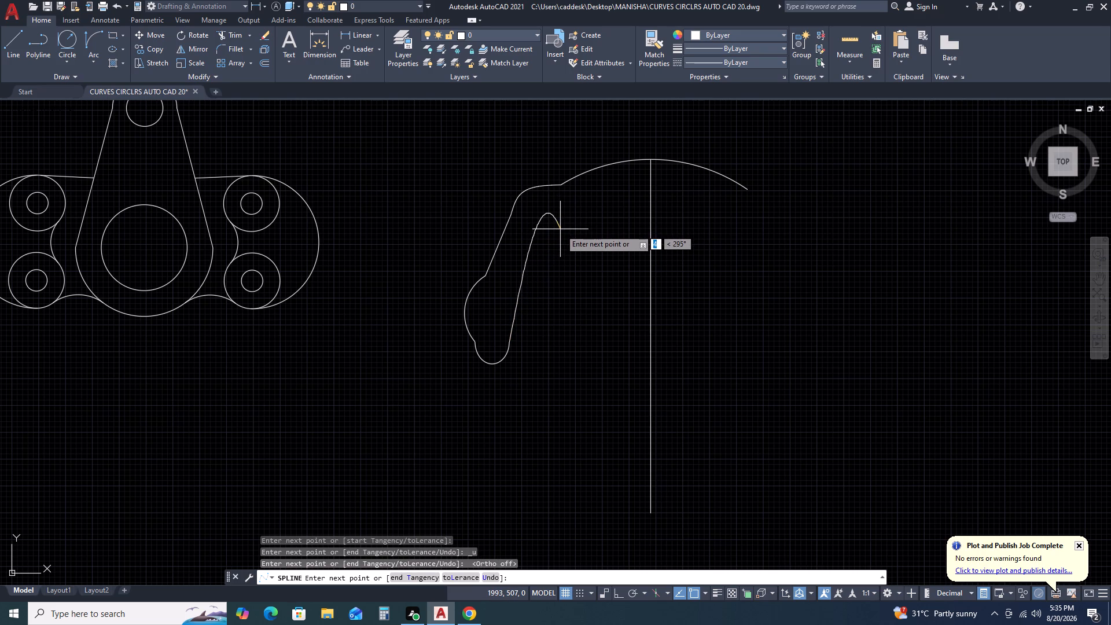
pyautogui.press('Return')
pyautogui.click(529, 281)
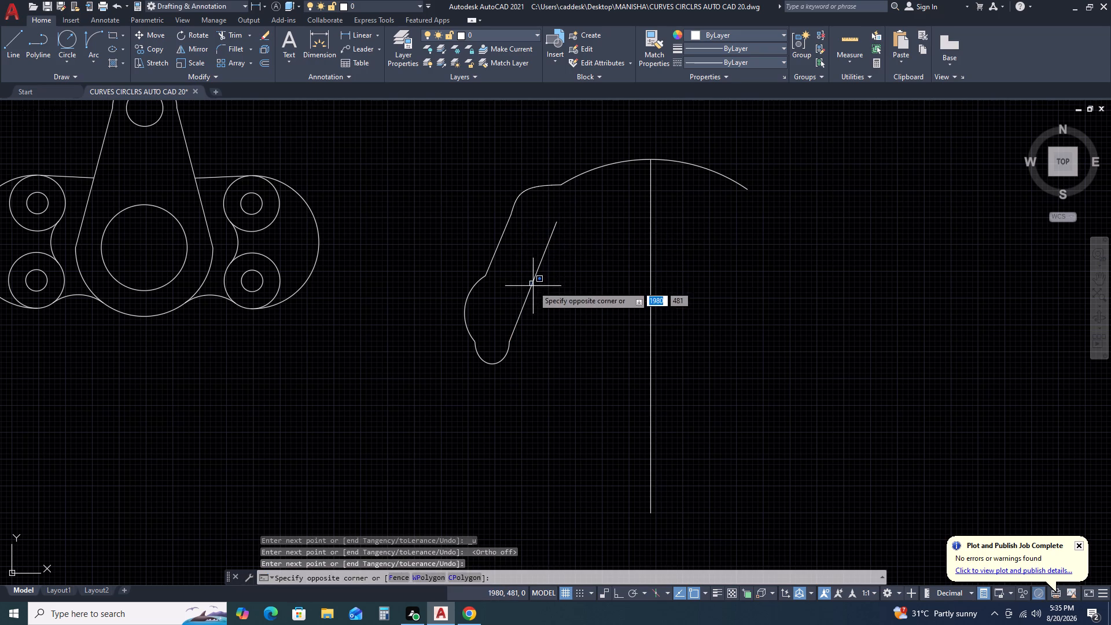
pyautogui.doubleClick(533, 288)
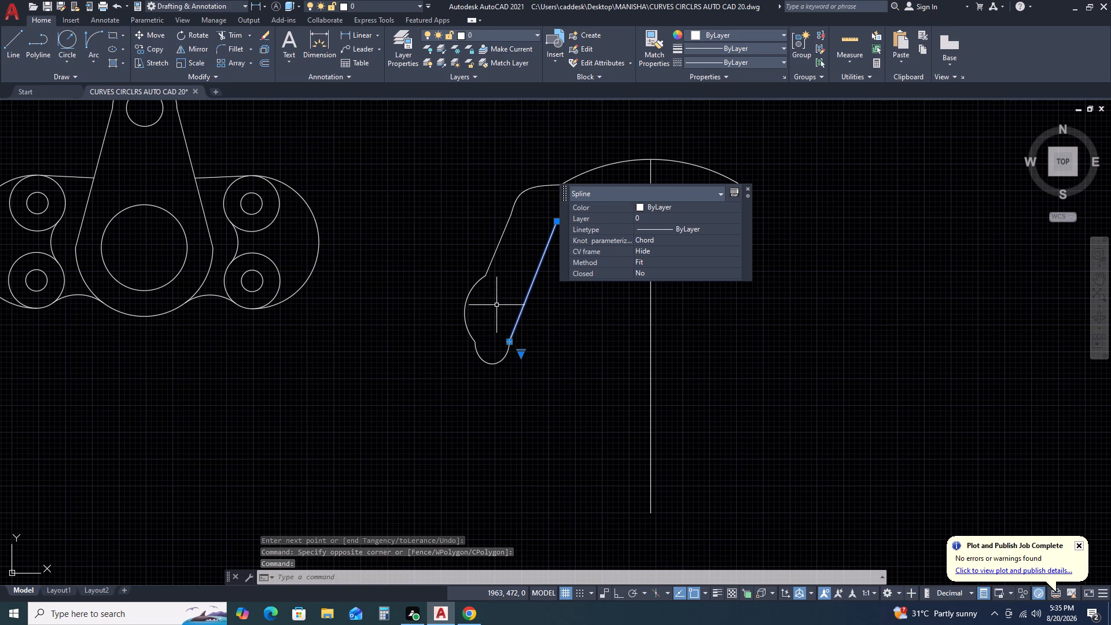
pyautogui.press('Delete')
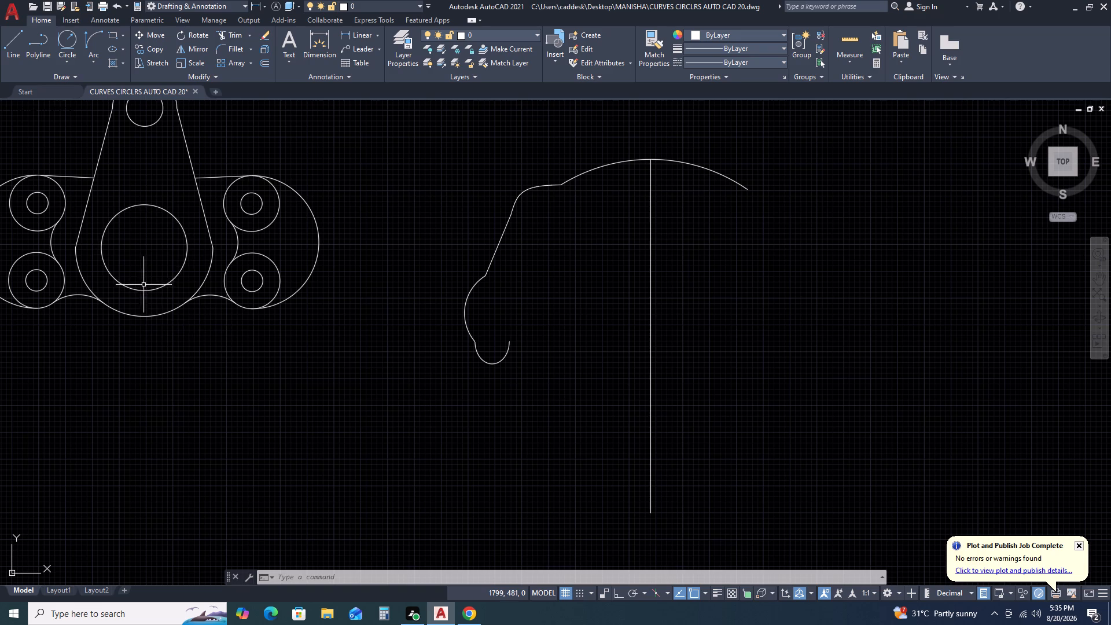
# Draw a shallow three-point arc of about radius 350 from the half-ellipse's right end upward, spanning about 55 units inside the outline.
pyautogui.press('a')
pyautogui.press('space')
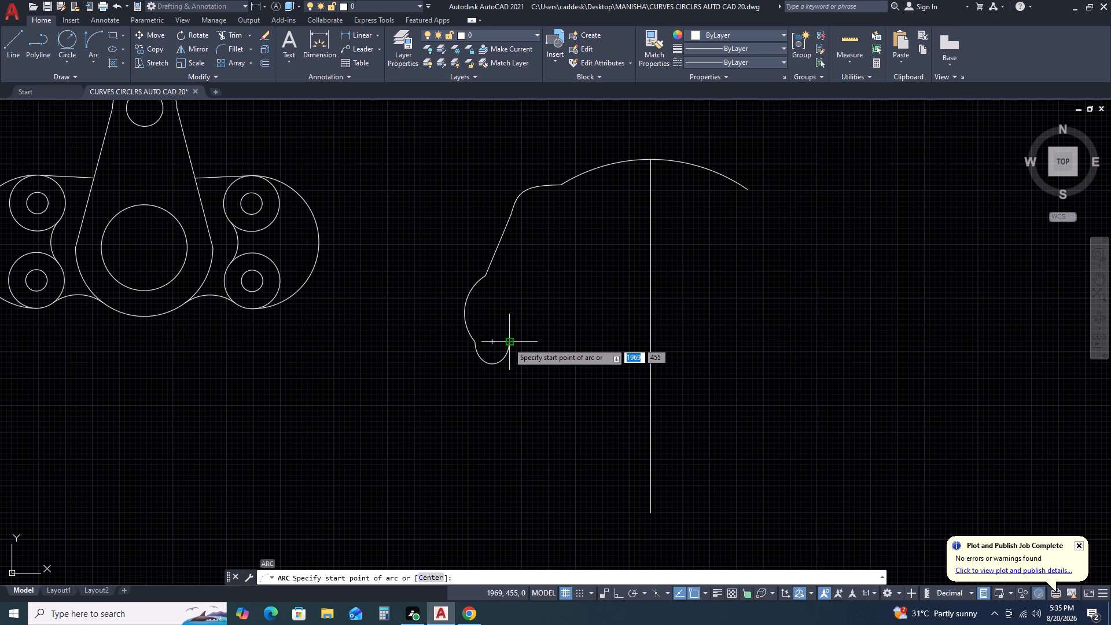
pyautogui.click(508, 343)
pyautogui.click(526, 297)
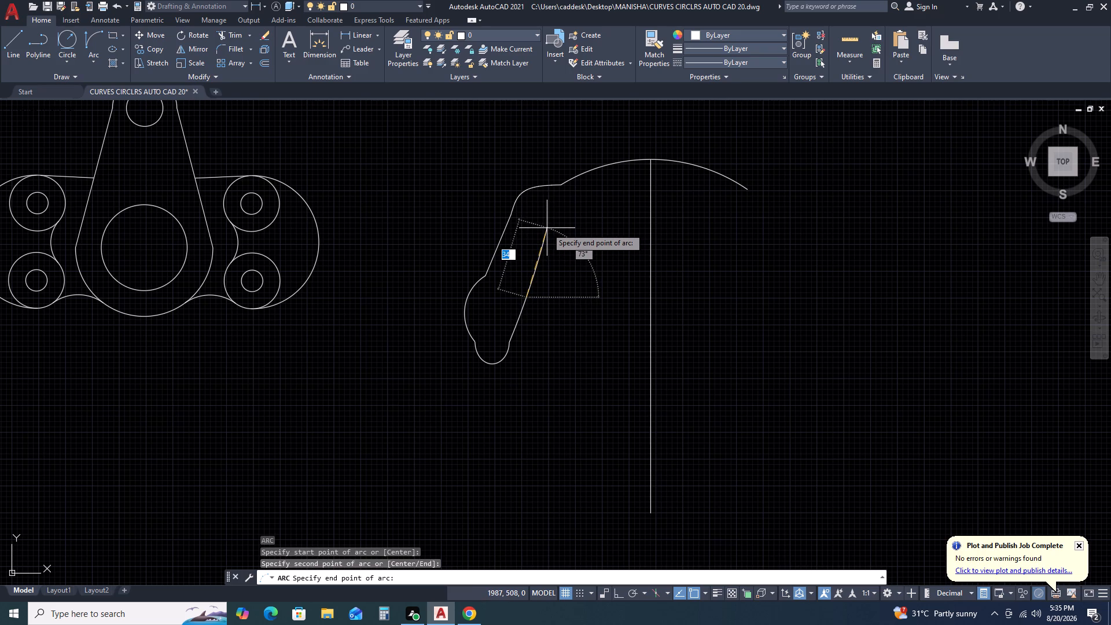
pyautogui.click(546, 227)
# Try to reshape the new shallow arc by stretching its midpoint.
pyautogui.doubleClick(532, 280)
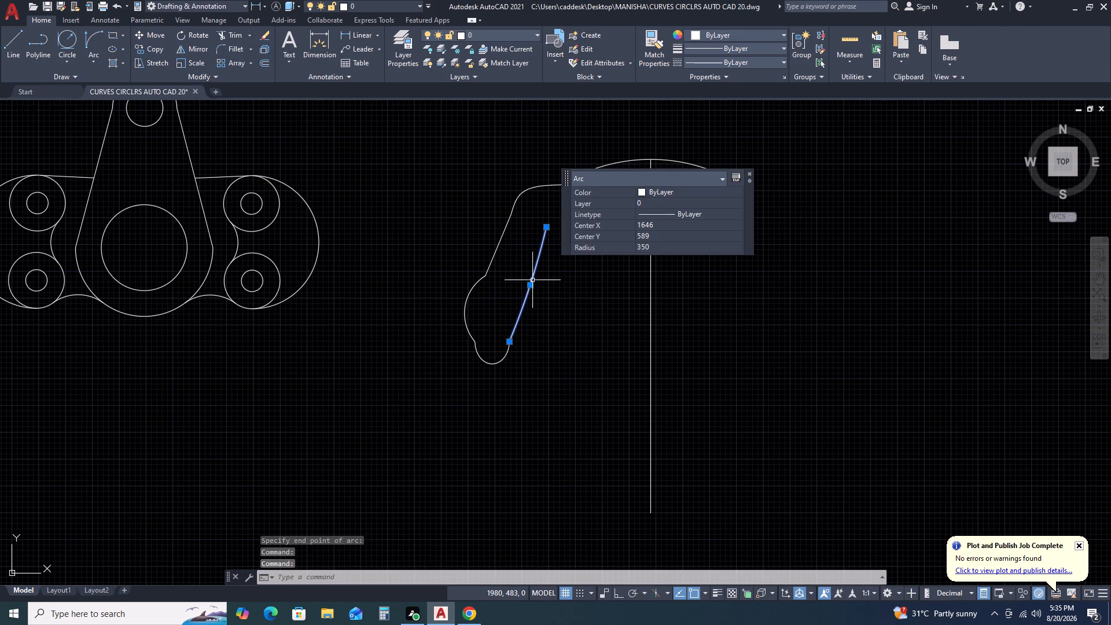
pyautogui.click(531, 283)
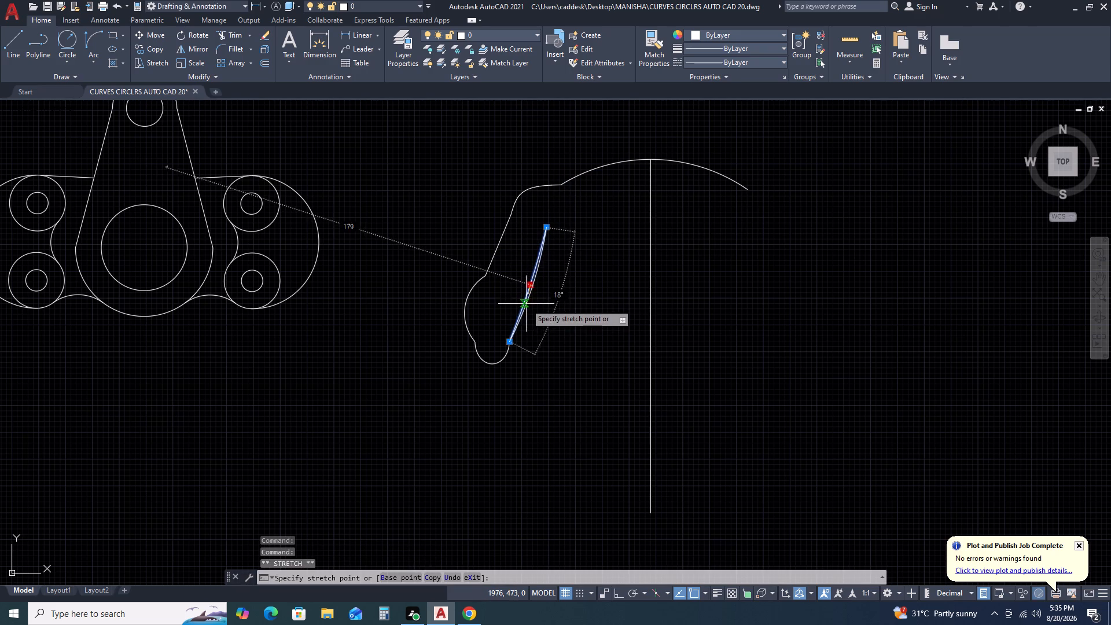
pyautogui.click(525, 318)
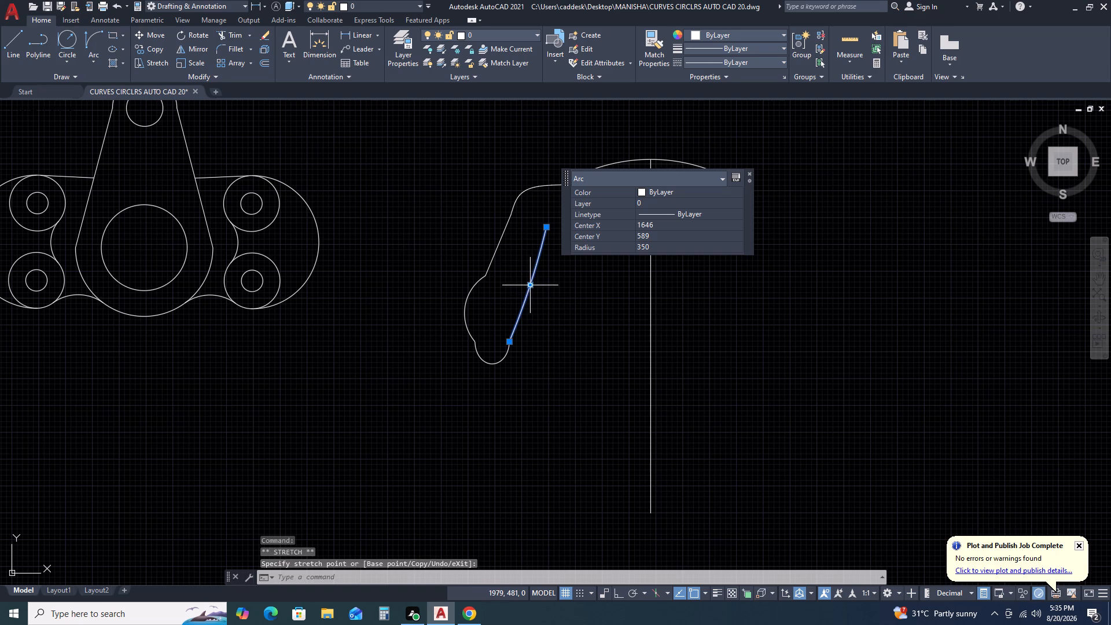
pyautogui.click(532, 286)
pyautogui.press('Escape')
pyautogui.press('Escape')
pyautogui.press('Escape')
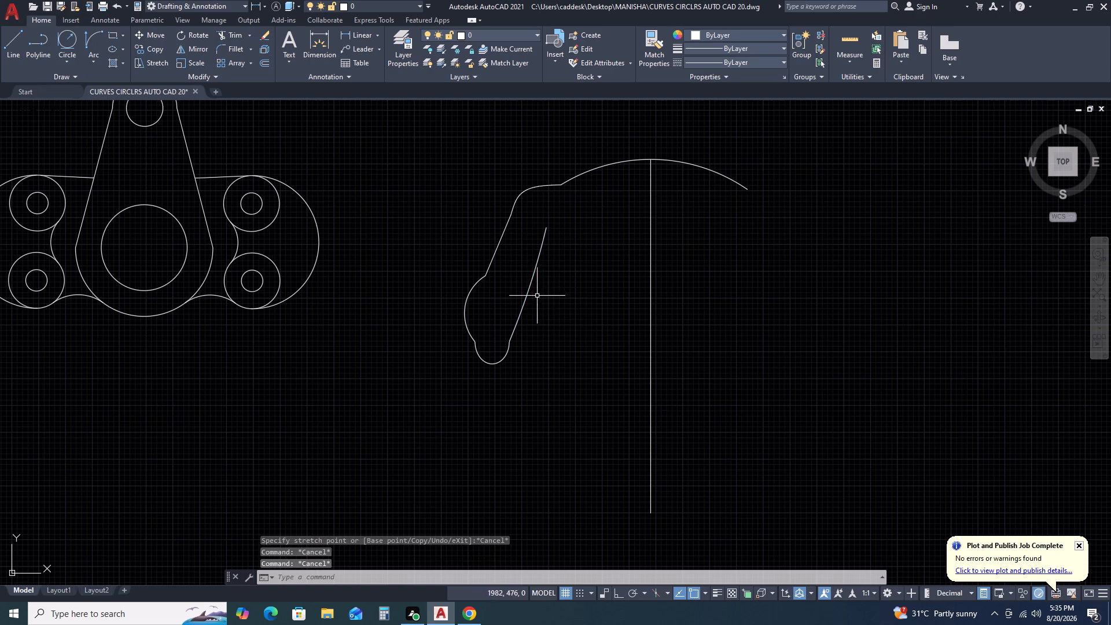
# Draw a horizontal line about 210 units long across the whole shape, crossing the vertical centre line, with Ortho on.
pyautogui.scroll(-1, 510, 308)
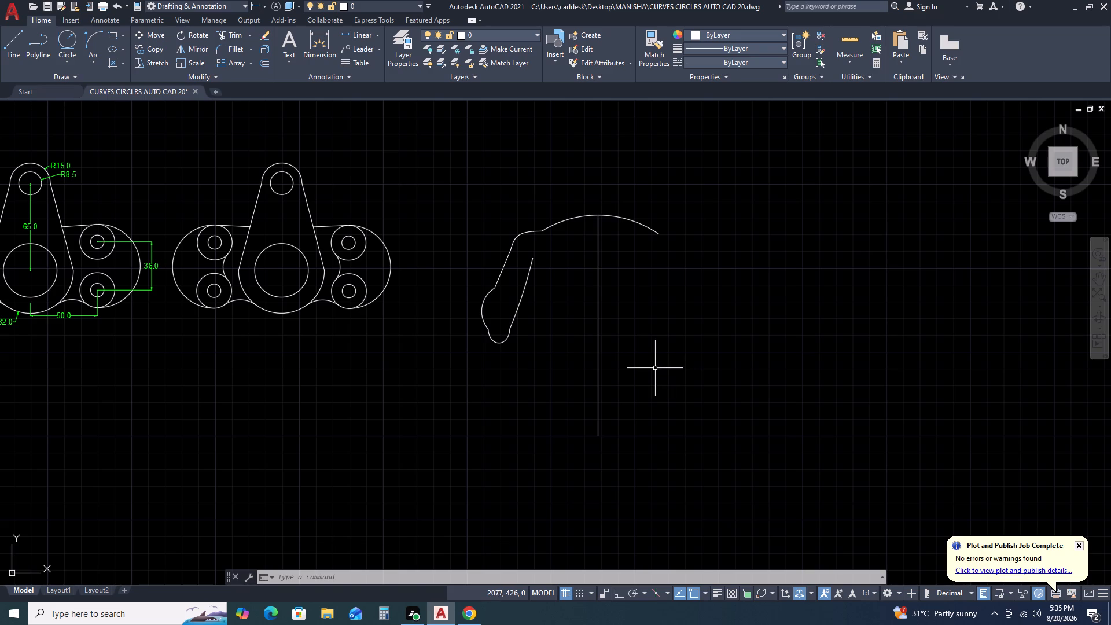
pyautogui.press('x')
pyautogui.press('Escape')
pyautogui.write('L')
pyautogui.press('space')
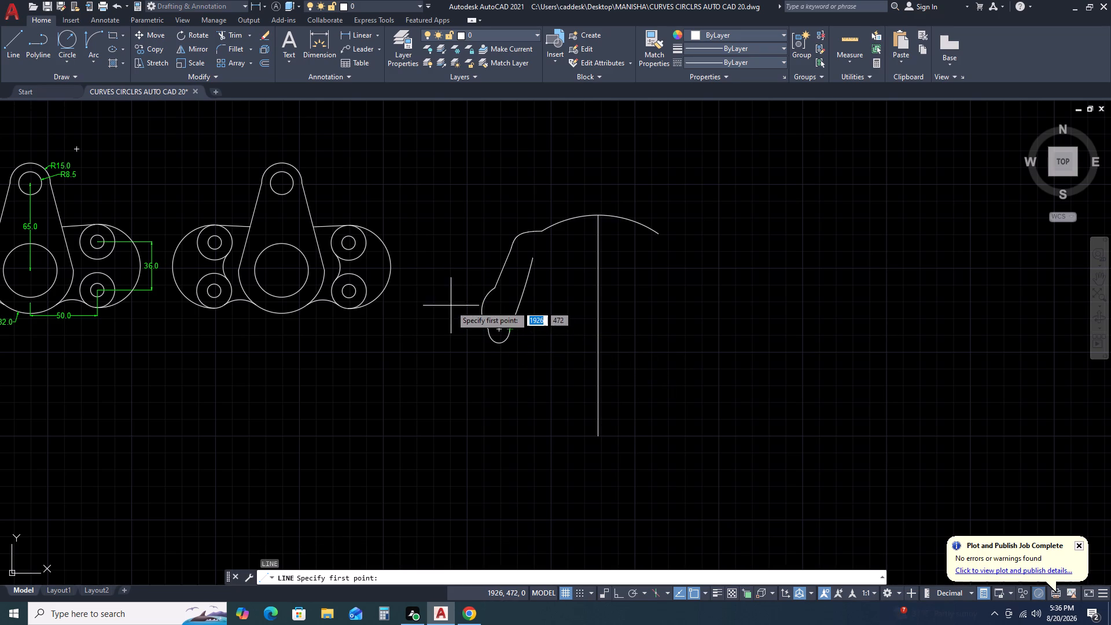
pyautogui.click(448, 299)
pyautogui.press('F8')
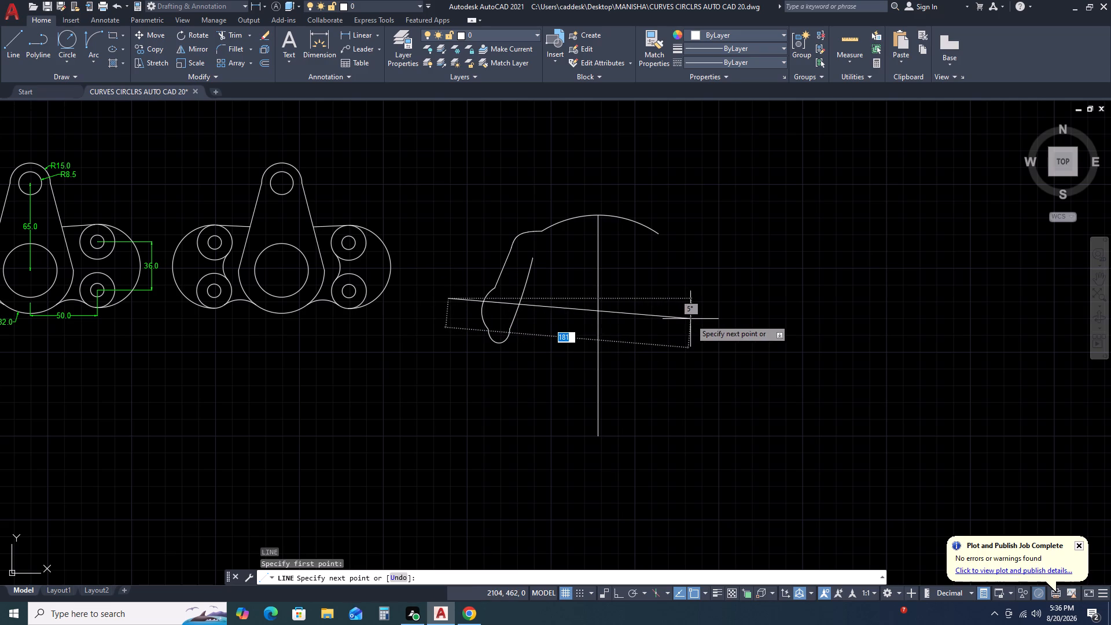
pyautogui.click(730, 317)
pyautogui.press('Escape')
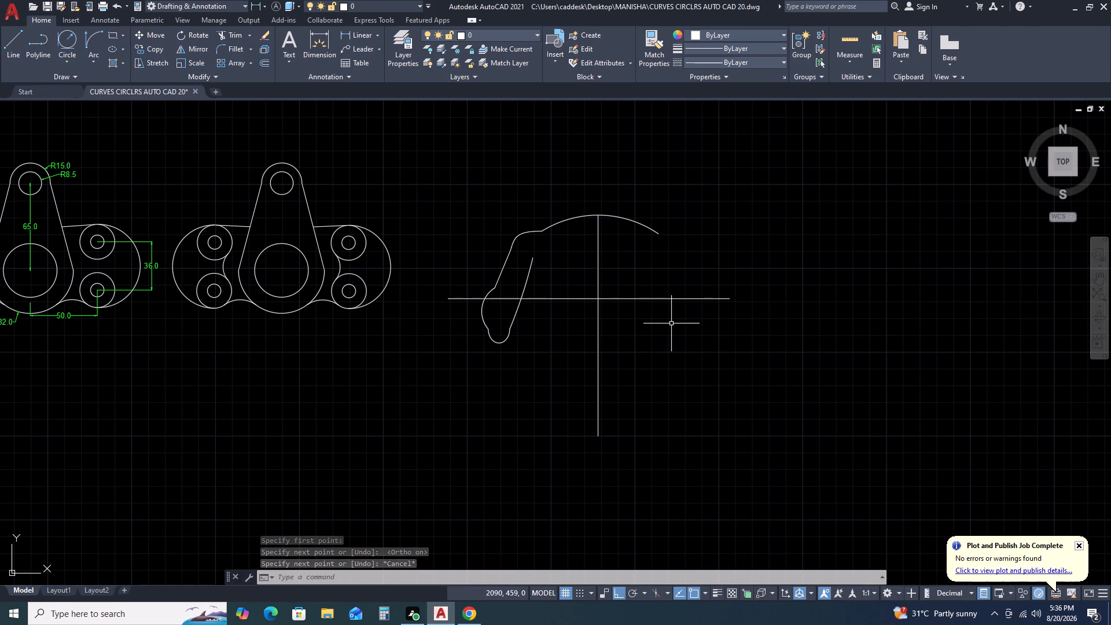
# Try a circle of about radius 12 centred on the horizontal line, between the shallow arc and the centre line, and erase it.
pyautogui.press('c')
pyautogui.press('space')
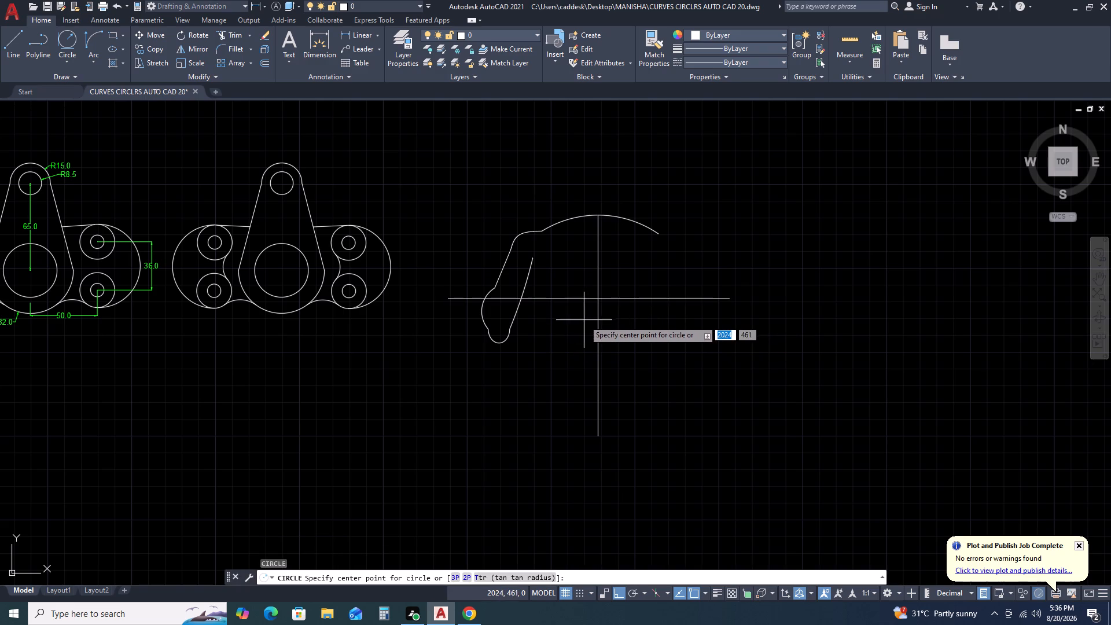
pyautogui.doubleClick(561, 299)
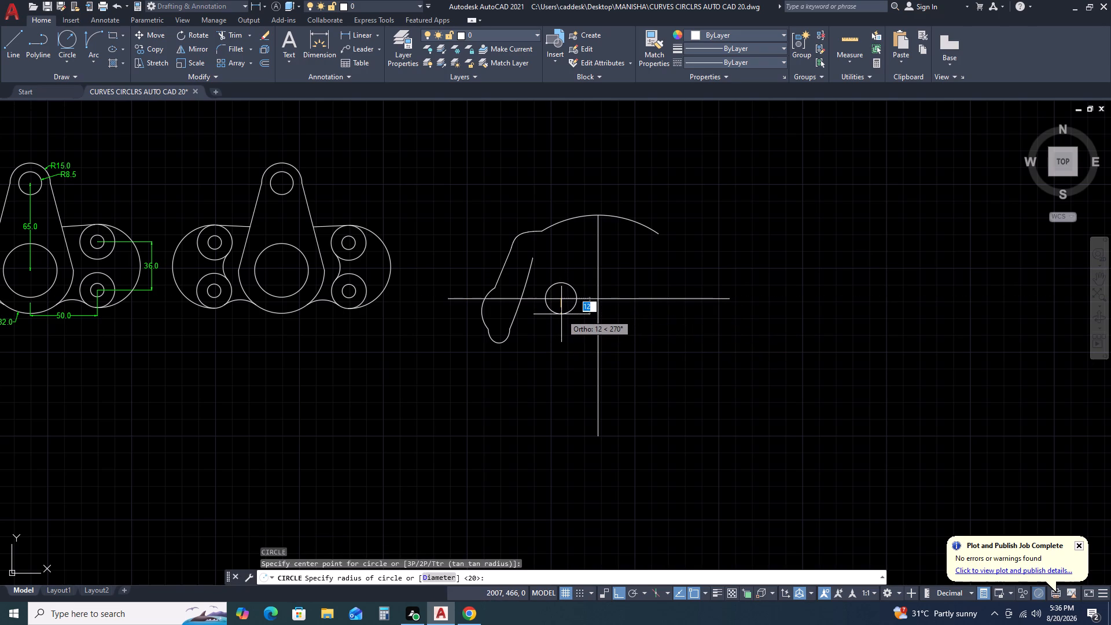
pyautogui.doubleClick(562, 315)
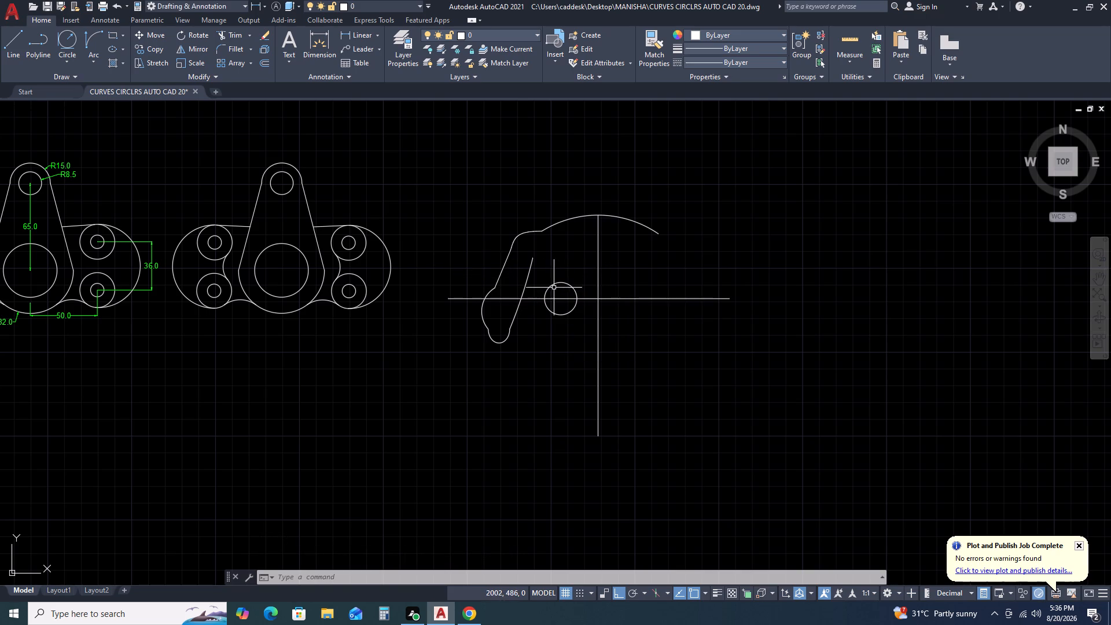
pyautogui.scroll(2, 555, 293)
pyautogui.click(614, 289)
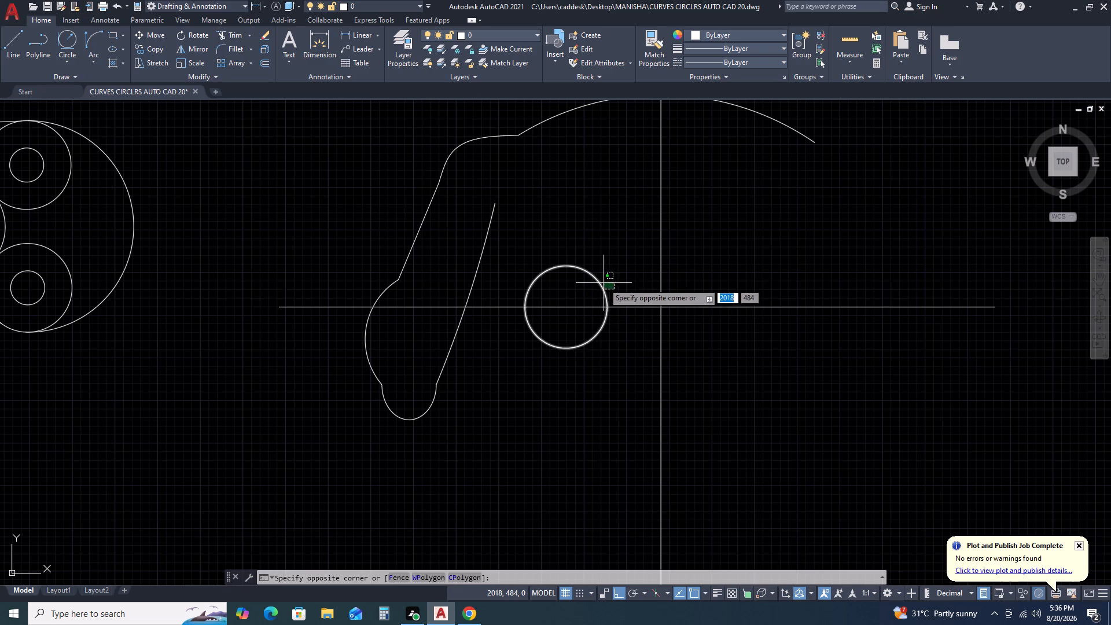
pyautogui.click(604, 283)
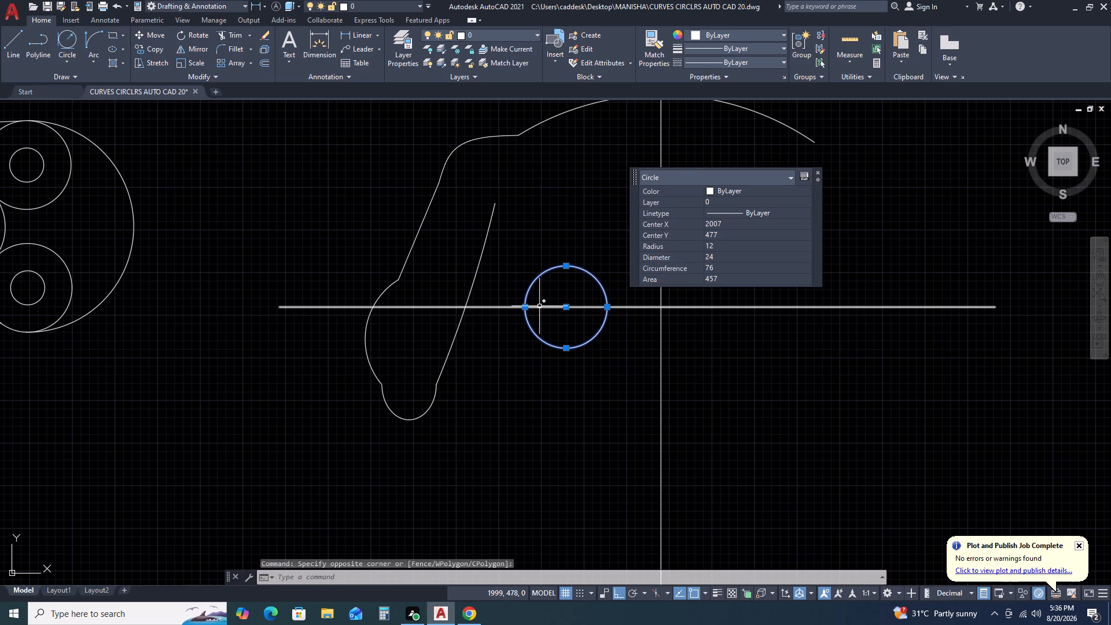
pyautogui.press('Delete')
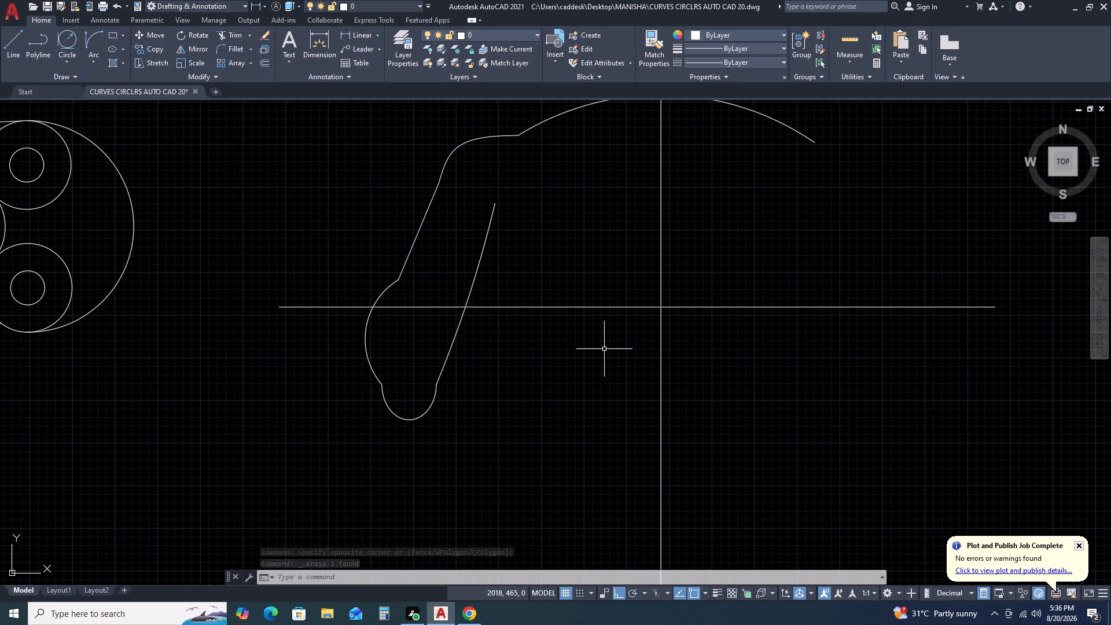
# Draw a circle of about radius 6 centred on the horizontal line, about 29 units left of the vertical centre line.
pyautogui.press('c')
pyautogui.press('space')
pyautogui.doubleClick(560, 308)
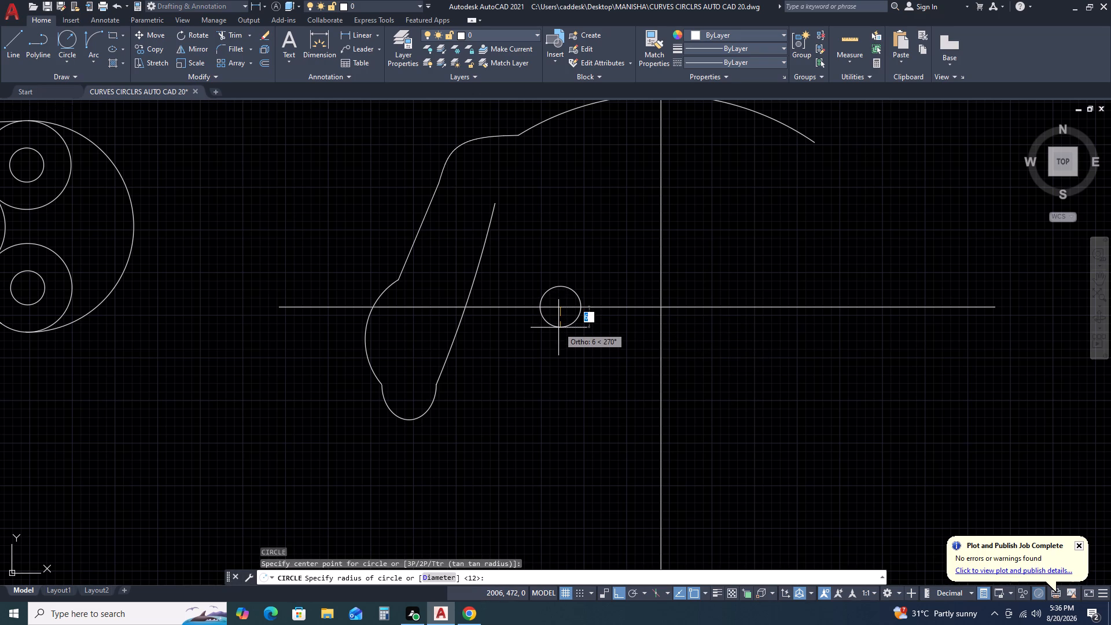
pyautogui.click(559, 329)
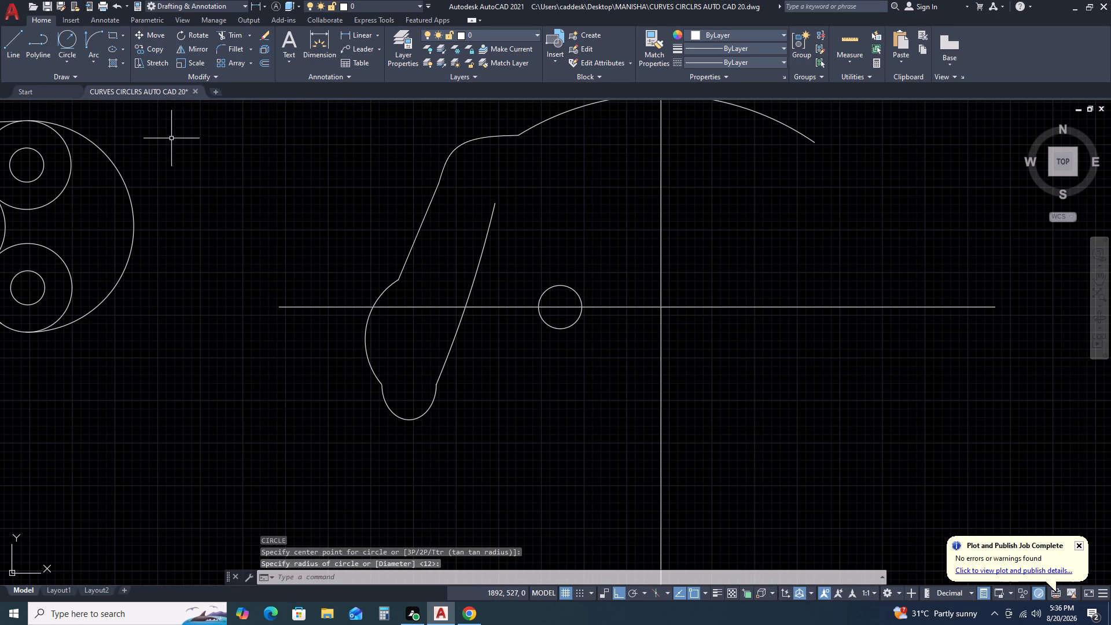
# Draw a short shallow arc of about radius 20 through three points above the small circle, with Ortho off.
pyautogui.press('a')
pyautogui.press('space')
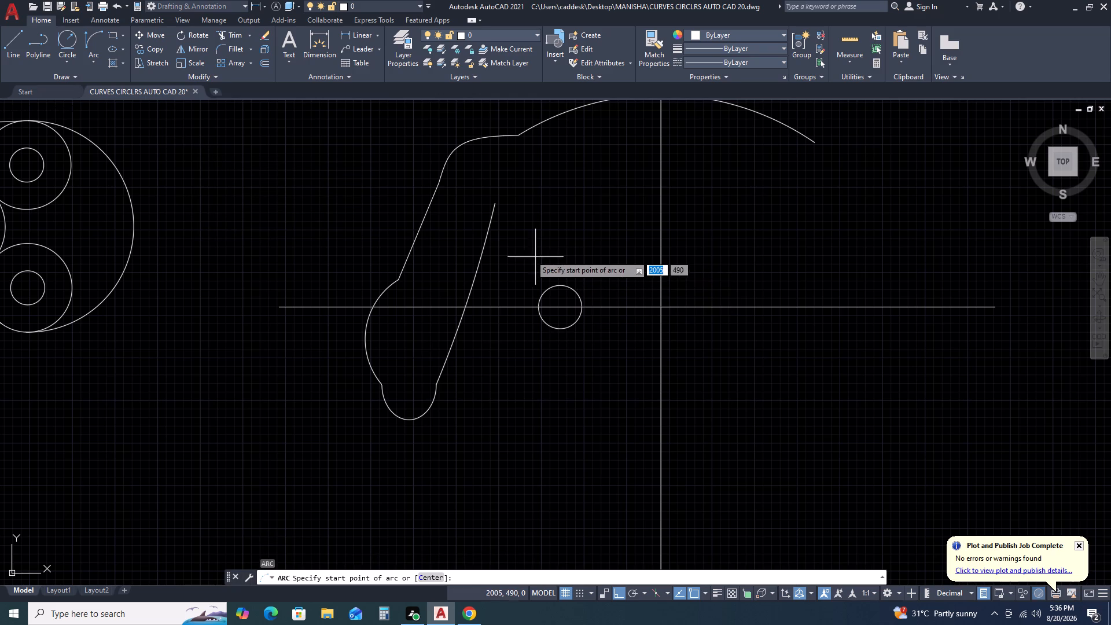
pyautogui.click(528, 218)
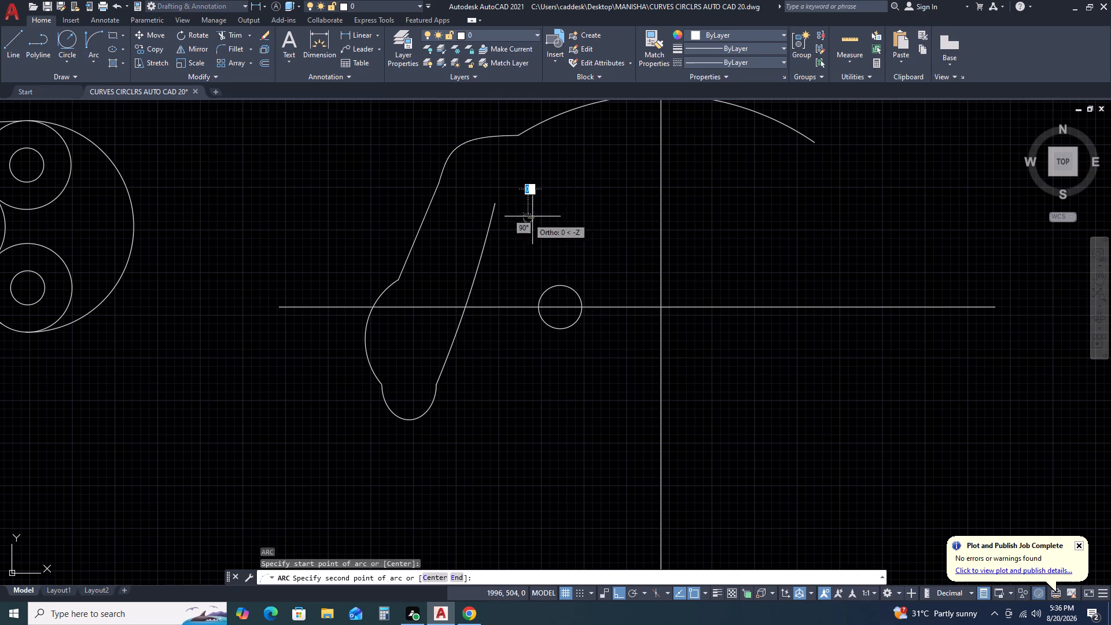
pyautogui.press('F8')
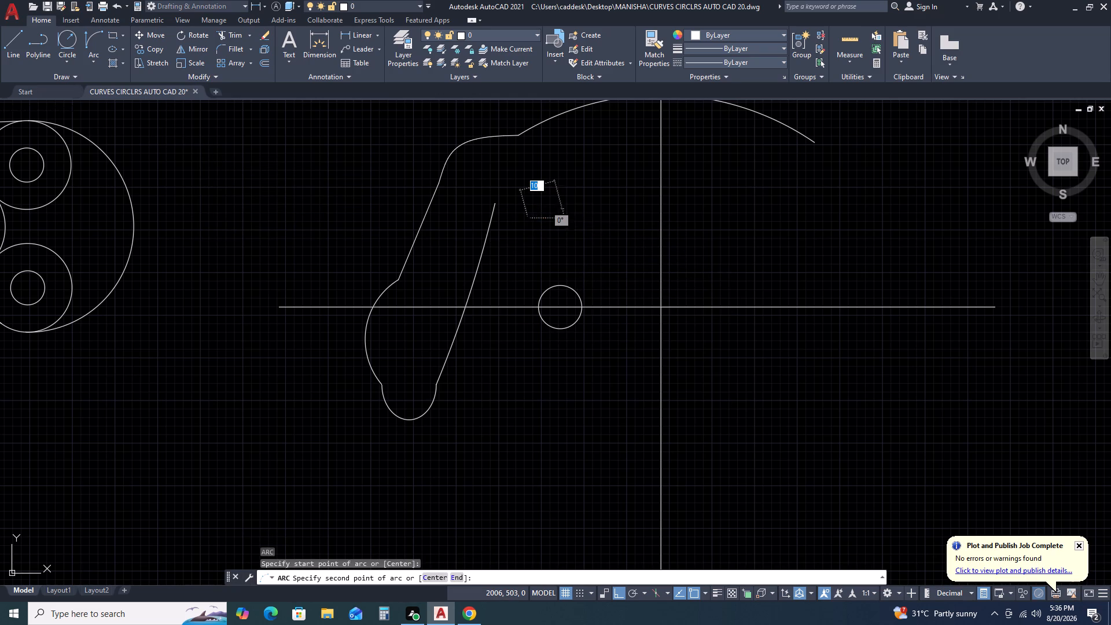
pyautogui.click(562, 209)
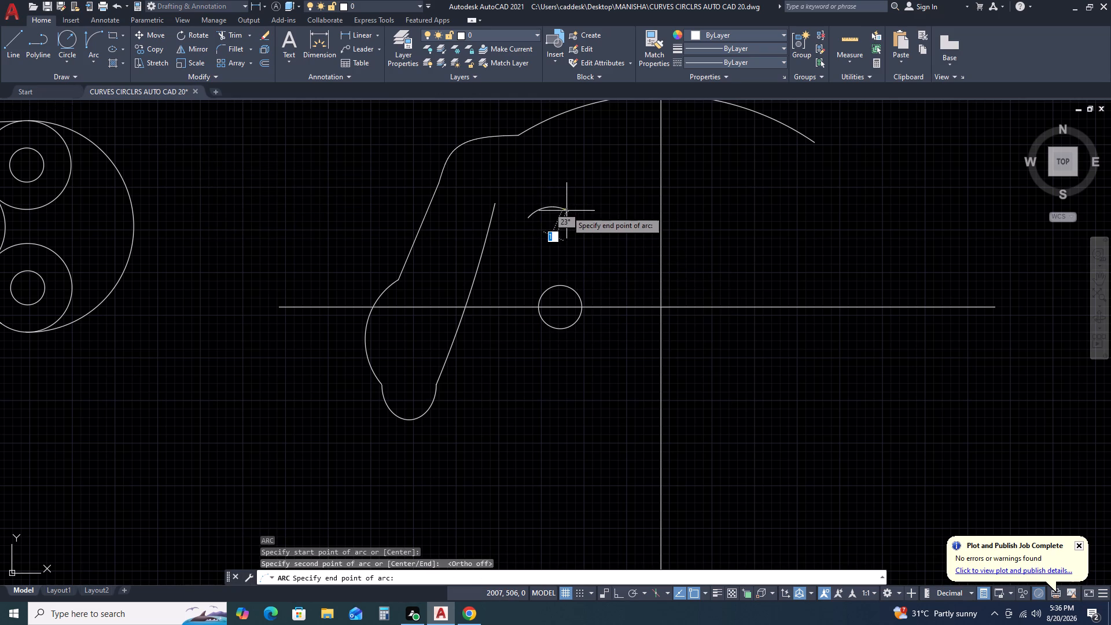
pyautogui.click(571, 209)
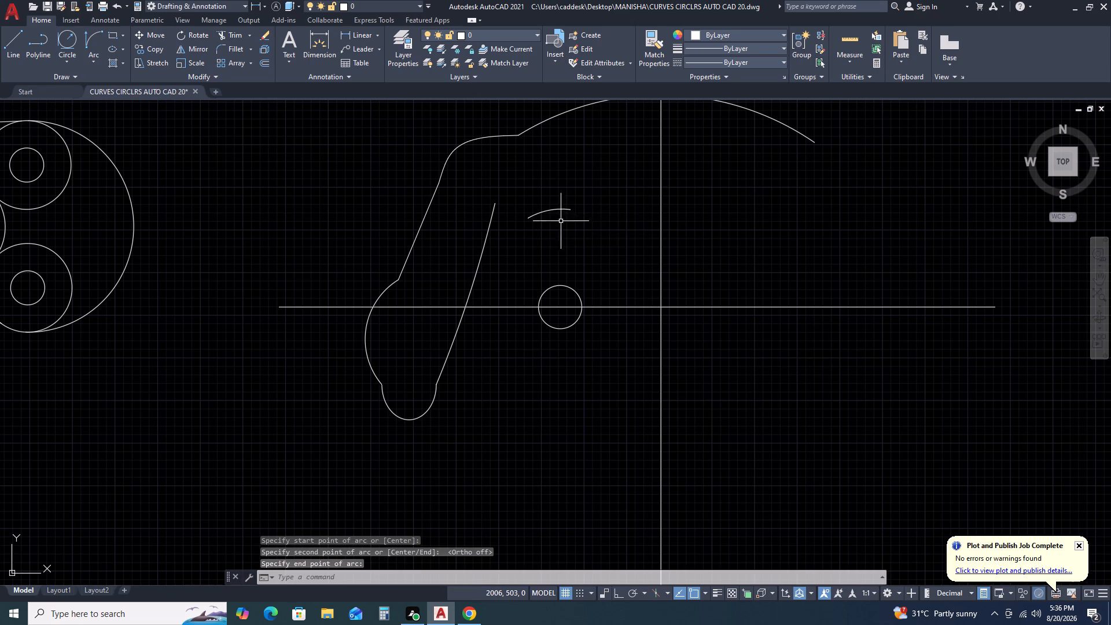
# Move the short arc and the small circle together about 4 units towards the vertical centre line, along the horizontal line.
pyautogui.scroll(-2, 785, 321)
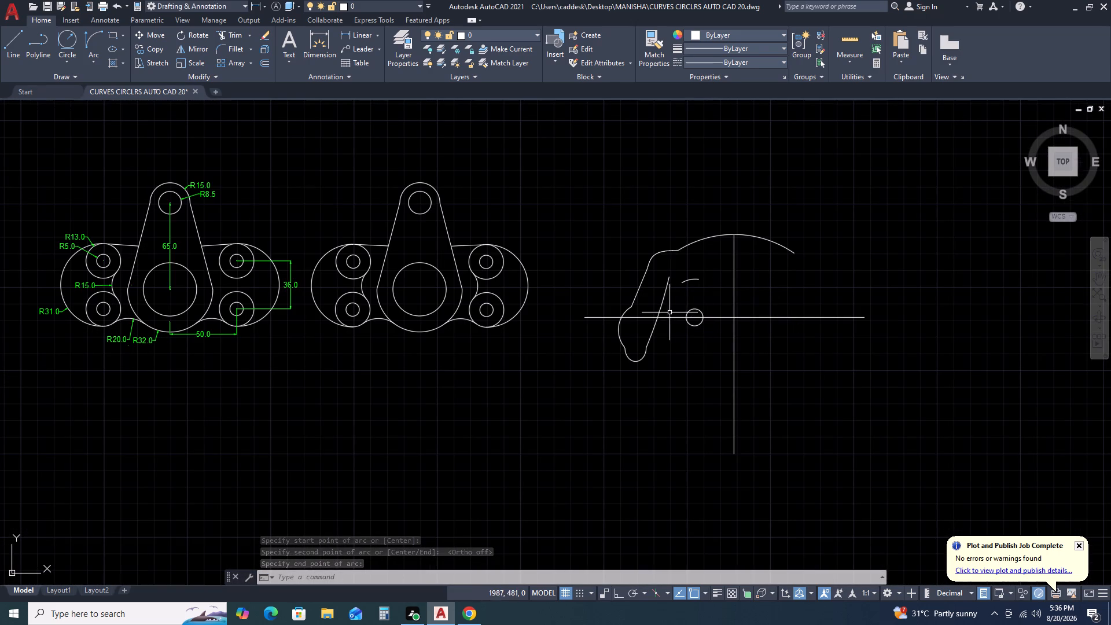
pyautogui.scroll(2, 674, 314)
pyautogui.click(681, 216)
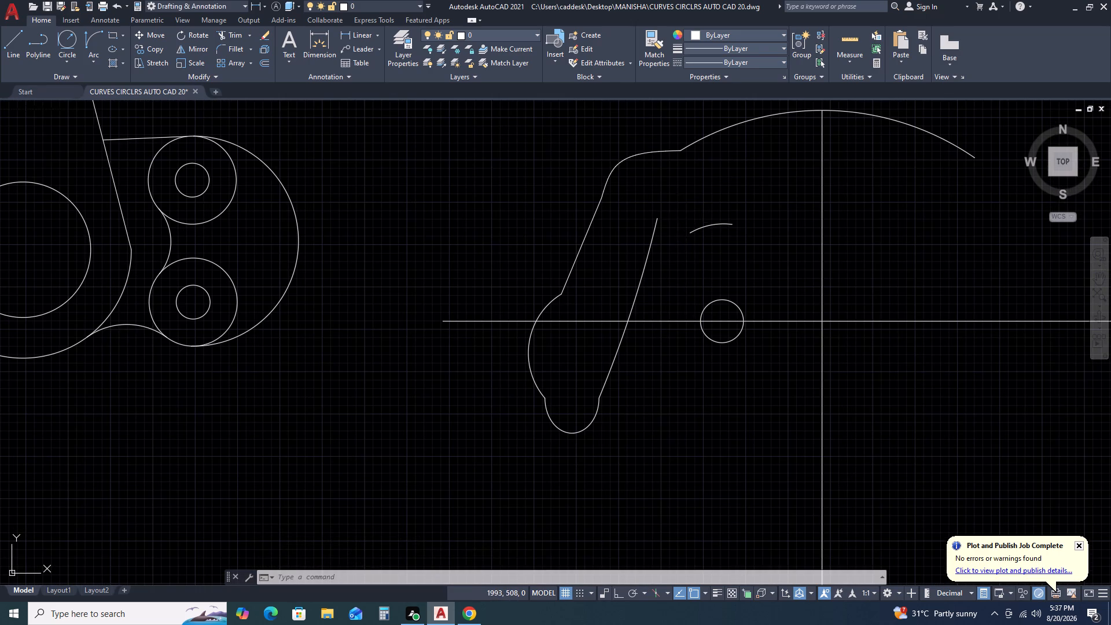
pyautogui.click(755, 363)
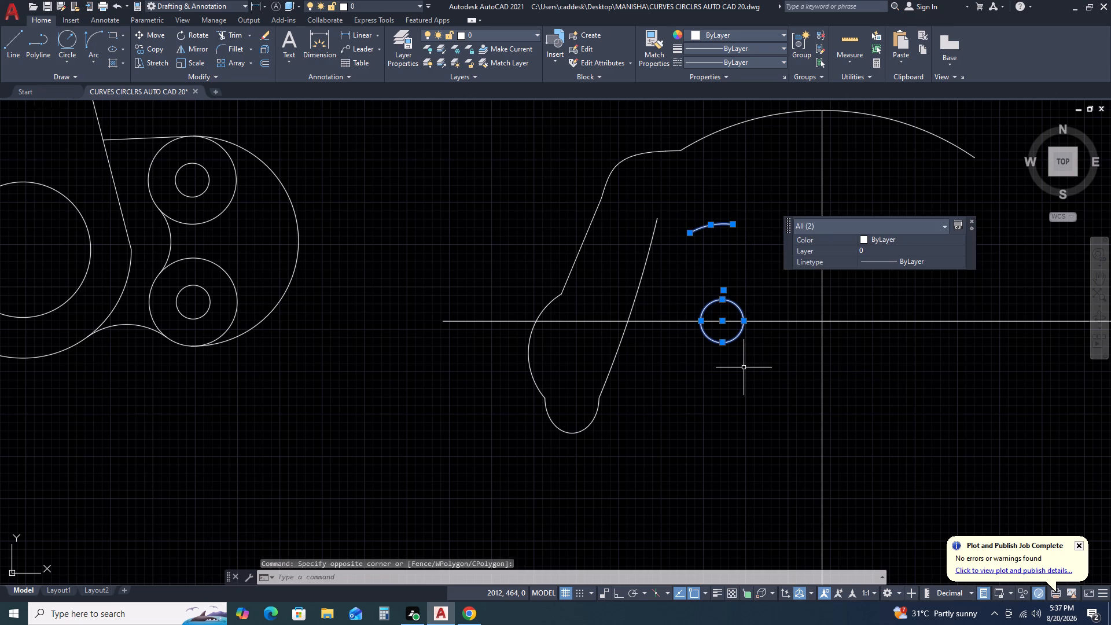
pyautogui.write('M')
pyautogui.press('space')
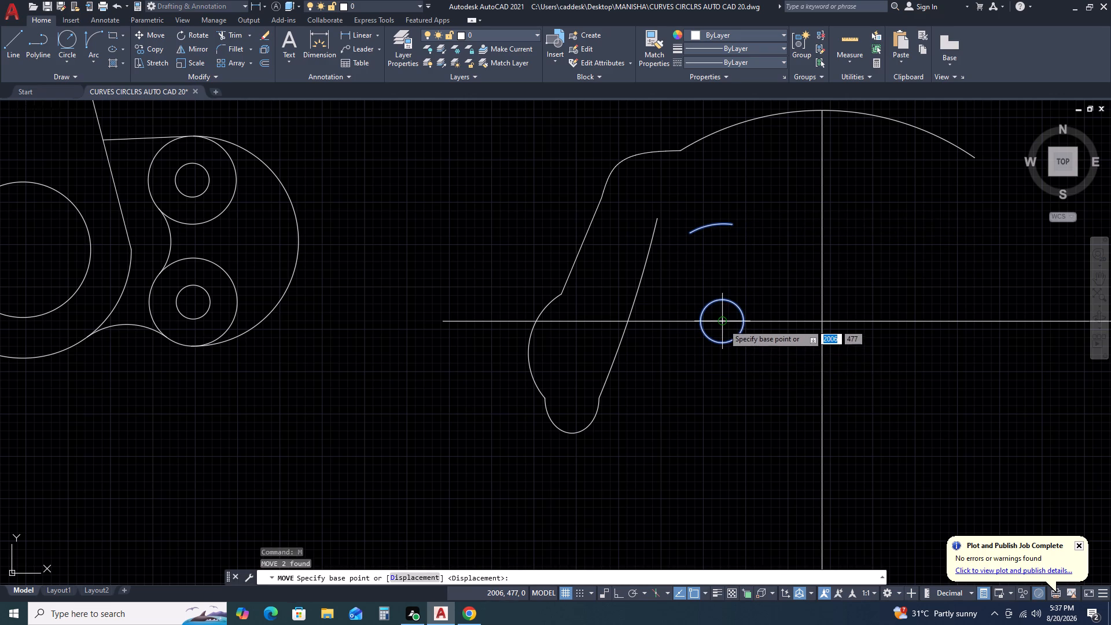
pyautogui.click(723, 322)
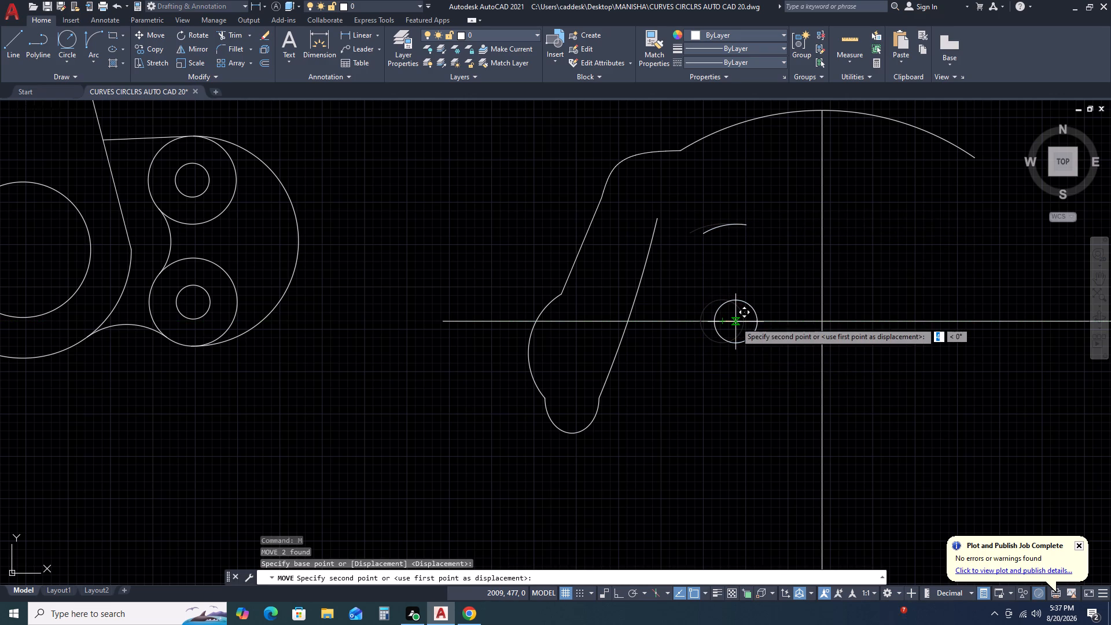
pyautogui.doubleClick(735, 322)
# Move the short arc about 3 units down, closer to the small circle.
pyautogui.click(747, 208)
pyautogui.click(736, 234)
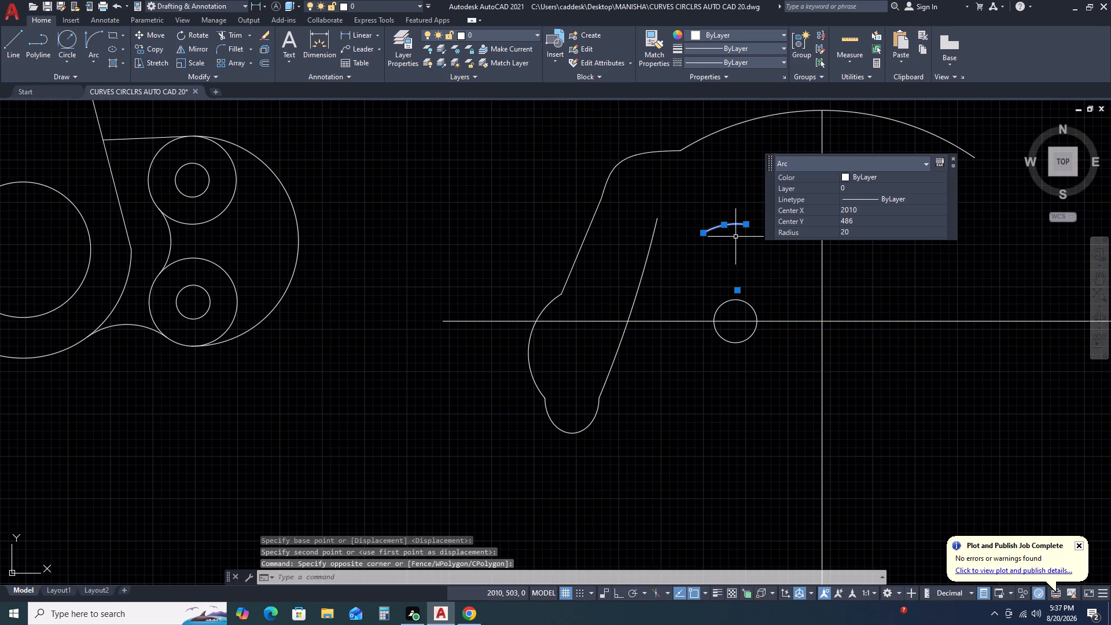
pyautogui.press('m')
pyautogui.press('space')
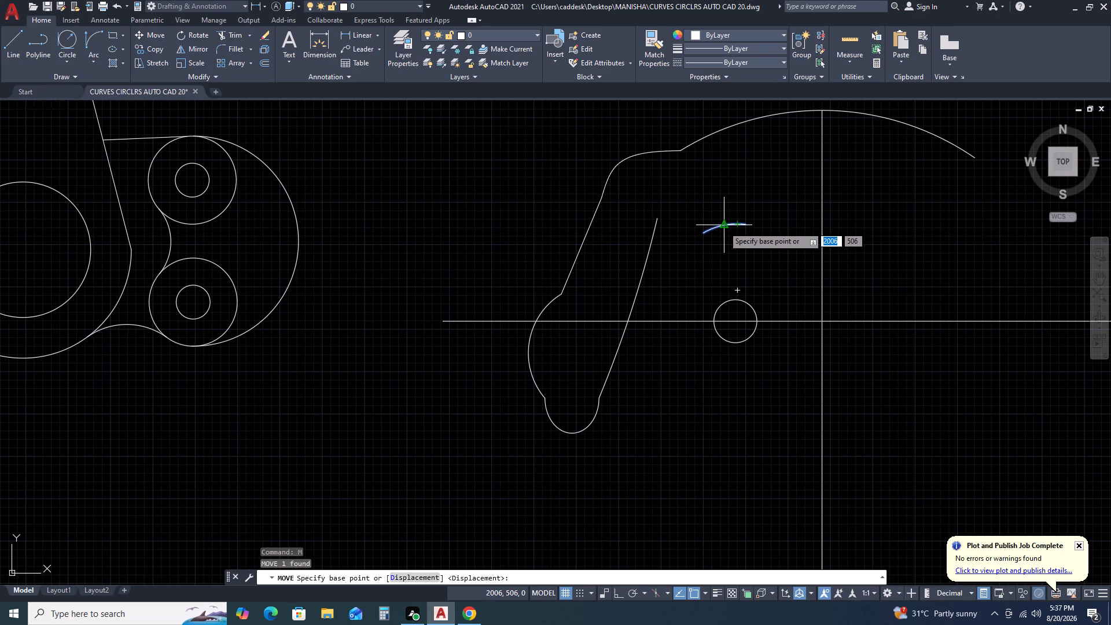
pyautogui.click(723, 226)
pyautogui.click(722, 234)
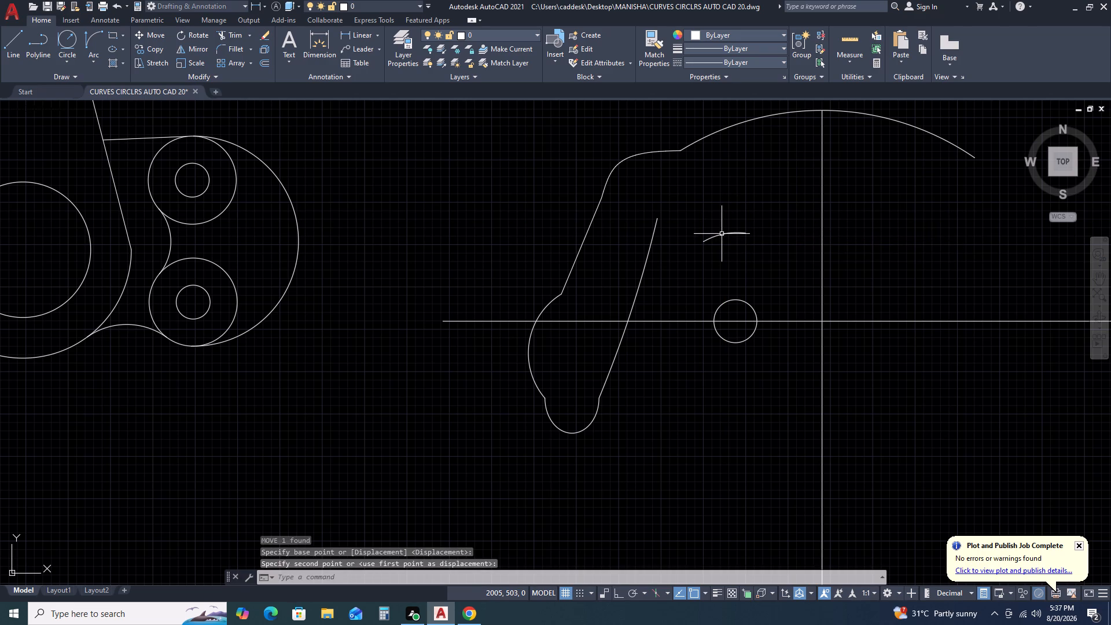
# Draw an ellipse centred on the vertical centre line below the horizontal line, with major radius about 8 and minor radius about 6.
pyautogui.scroll(-1, 723, 300)
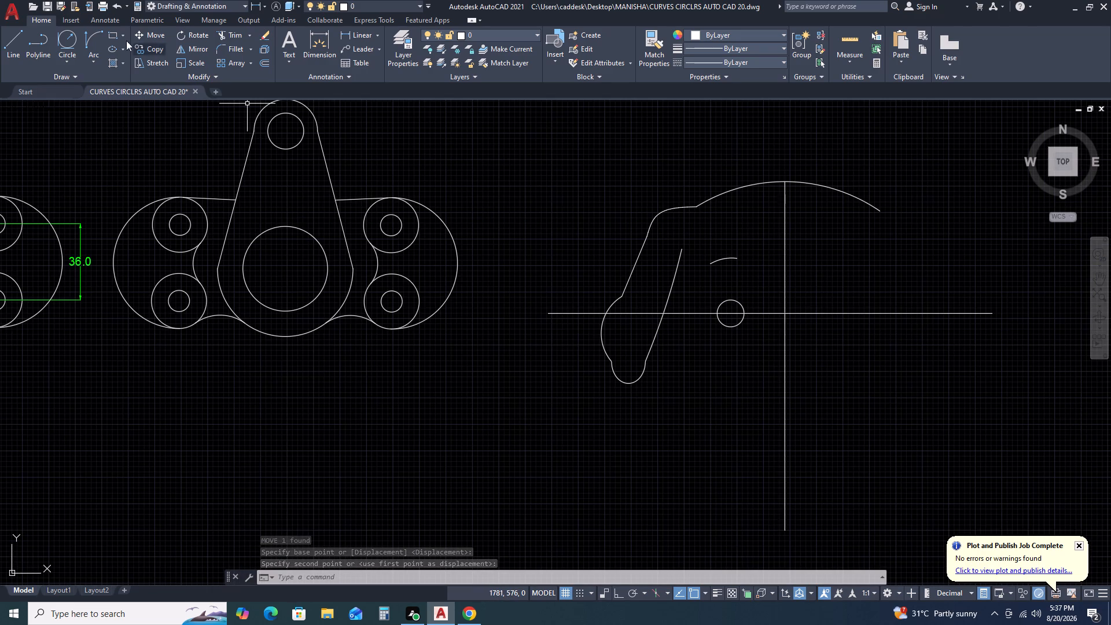
pyautogui.click(110, 49)
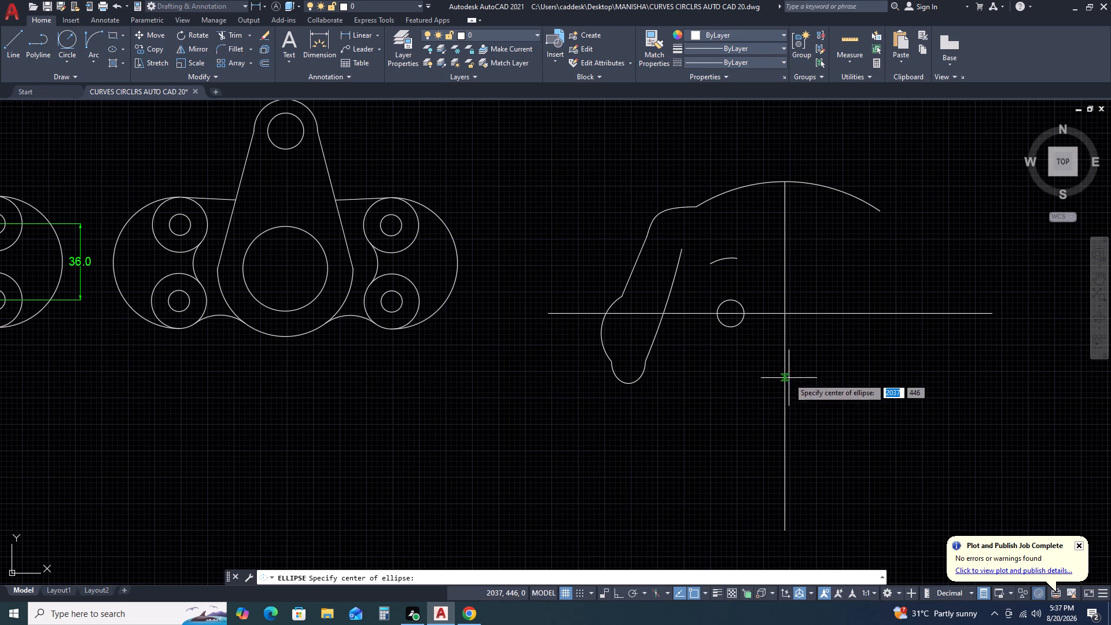
pyautogui.click(786, 361)
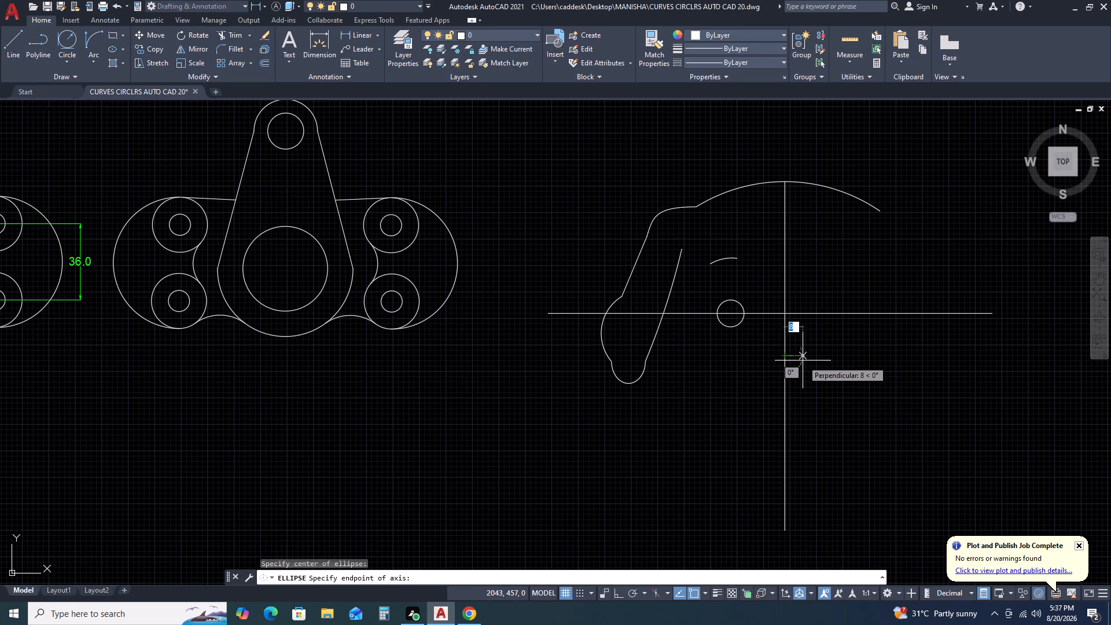
pyautogui.click(803, 361)
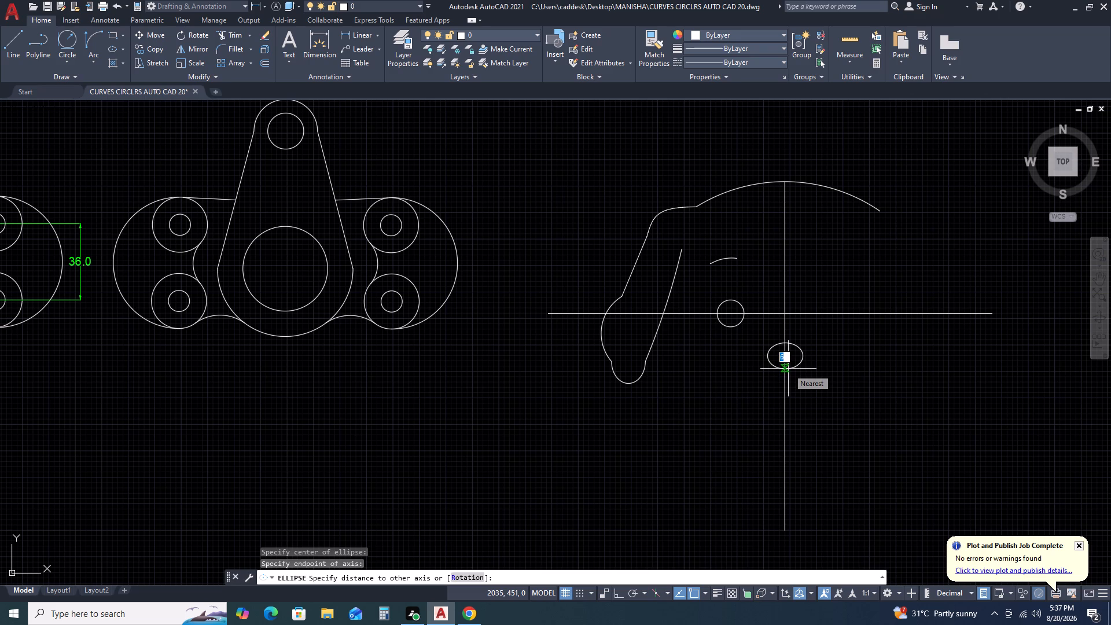
pyautogui.click(788, 369)
# Flatten the ellipse to a minor radius of about 4 by stretching its bottom quadrant point upwards.
pyautogui.click(795, 368)
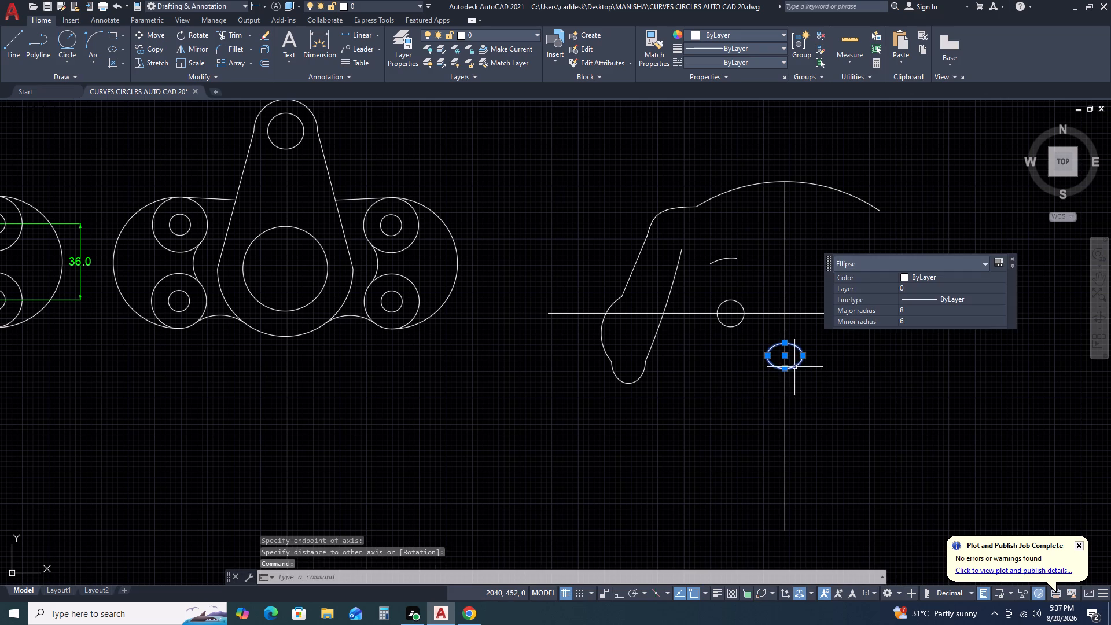
pyautogui.scroll(3, 792, 367)
pyautogui.click(757, 376)
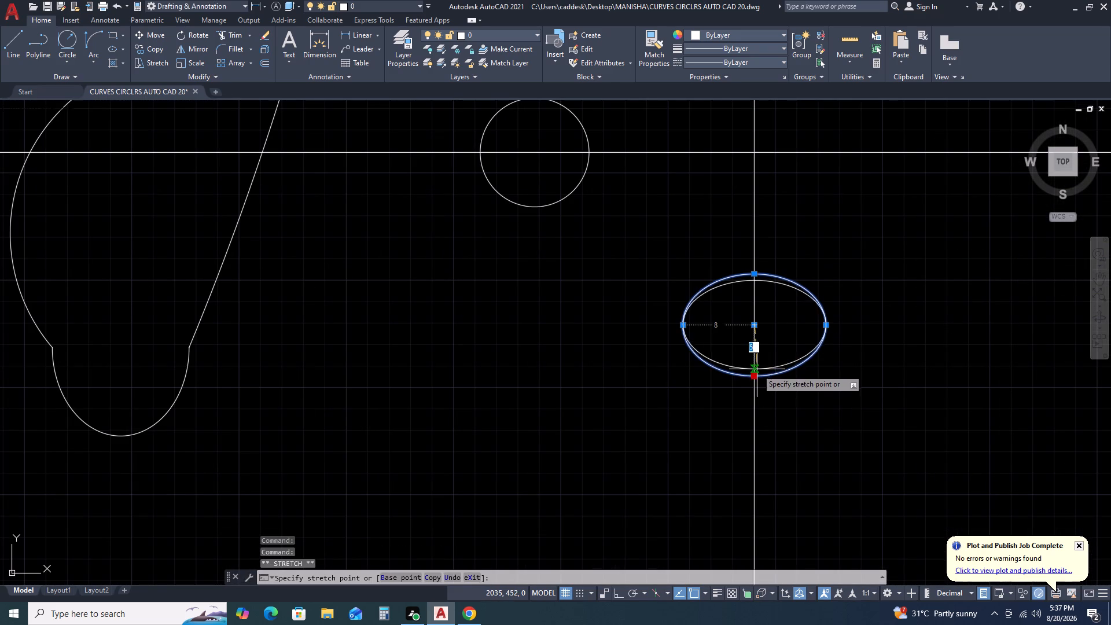
pyautogui.click(757, 363)
pyautogui.rightClick(757, 363)
pyautogui.click(757, 363)
pyautogui.scroll(-2, 723, 344)
pyautogui.press('Escape')
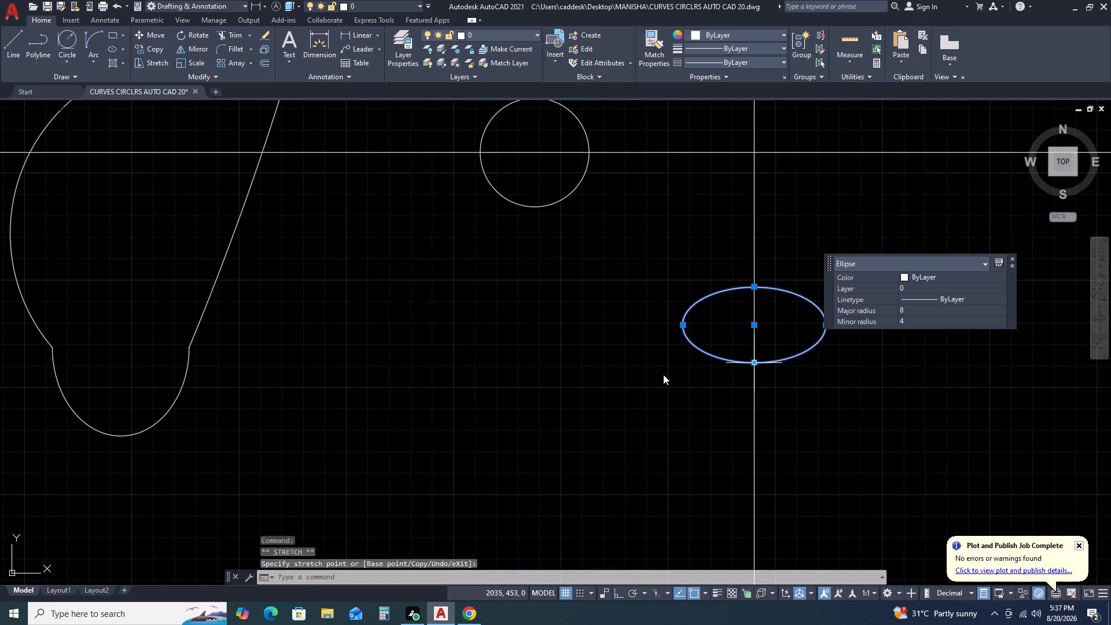
pyautogui.scroll(-1, 732, 317)
pyautogui.press('Escape')
pyautogui.press('Escape')
pyautogui.scroll(-1, 777, 359)
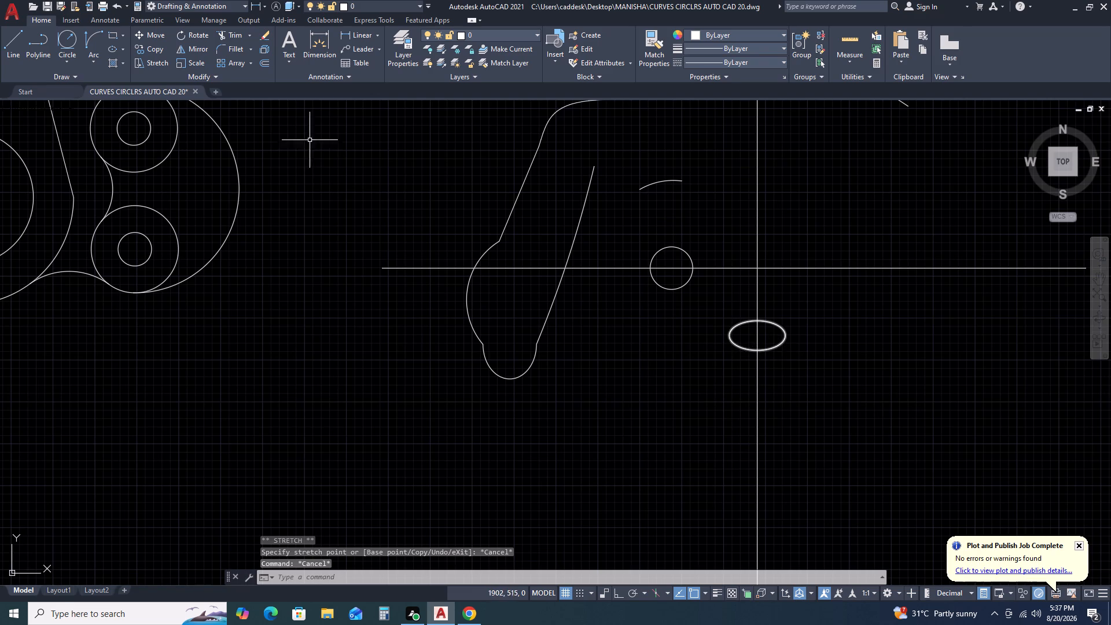
# Draw a downward-bulging three-point arc of about radius 8 from the ellipse's bottom point, extending left of the vertical centre line.
pyautogui.press('a')
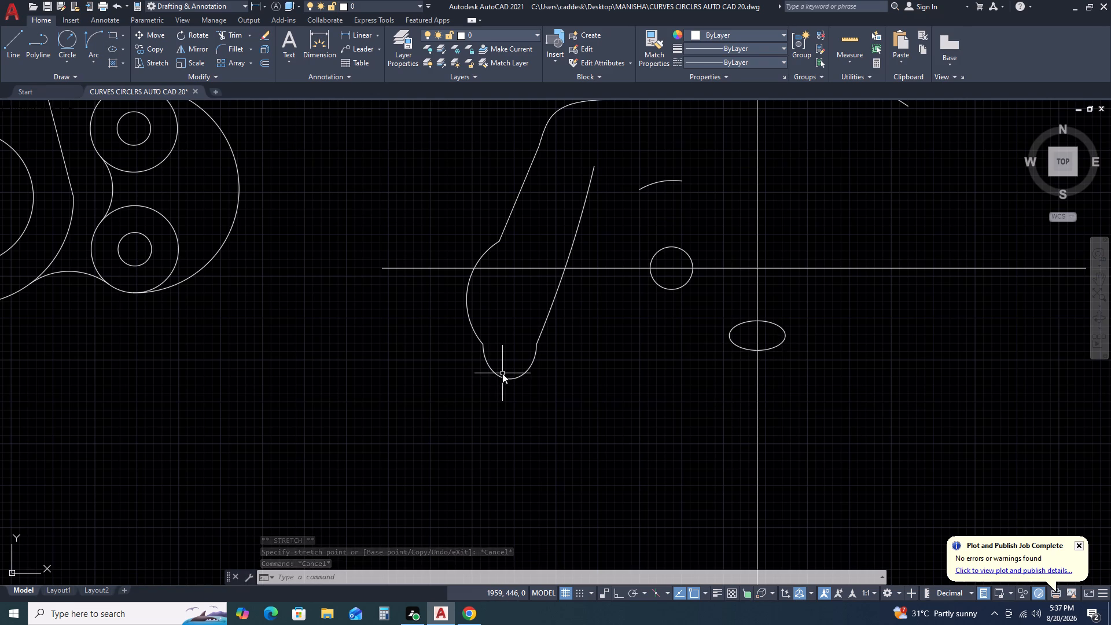
pyautogui.press('space')
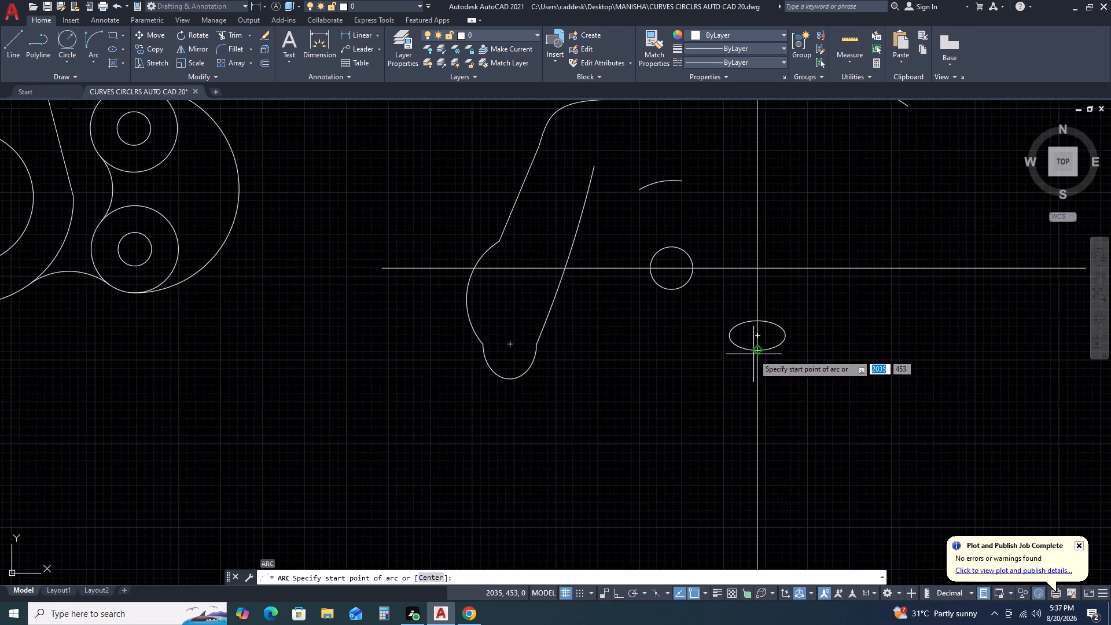
pyautogui.click(758, 352)
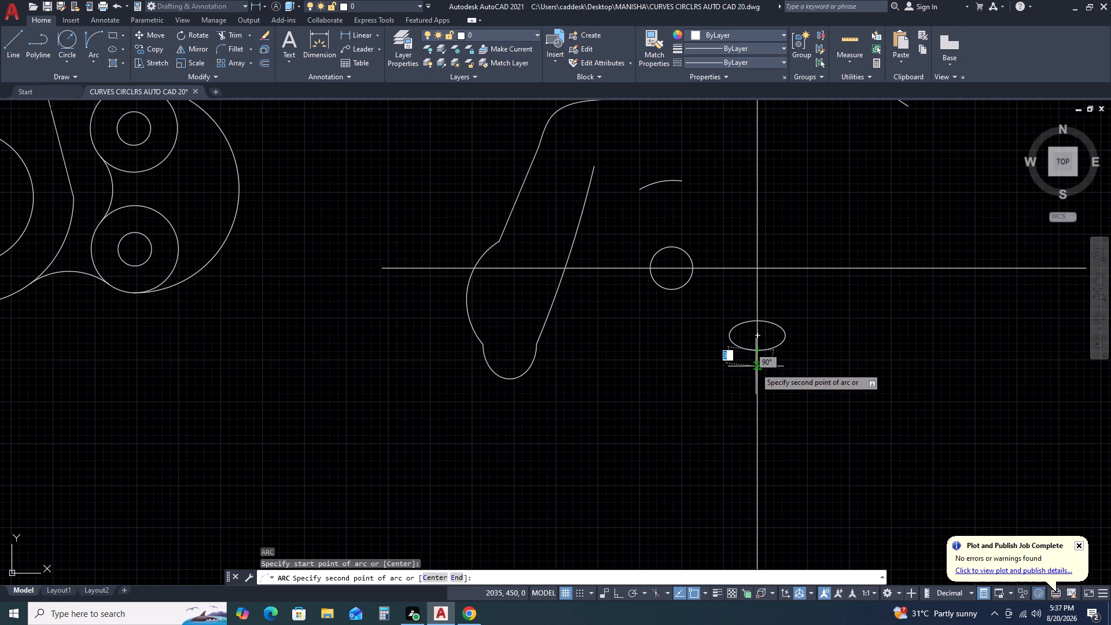
pyautogui.click(726, 381)
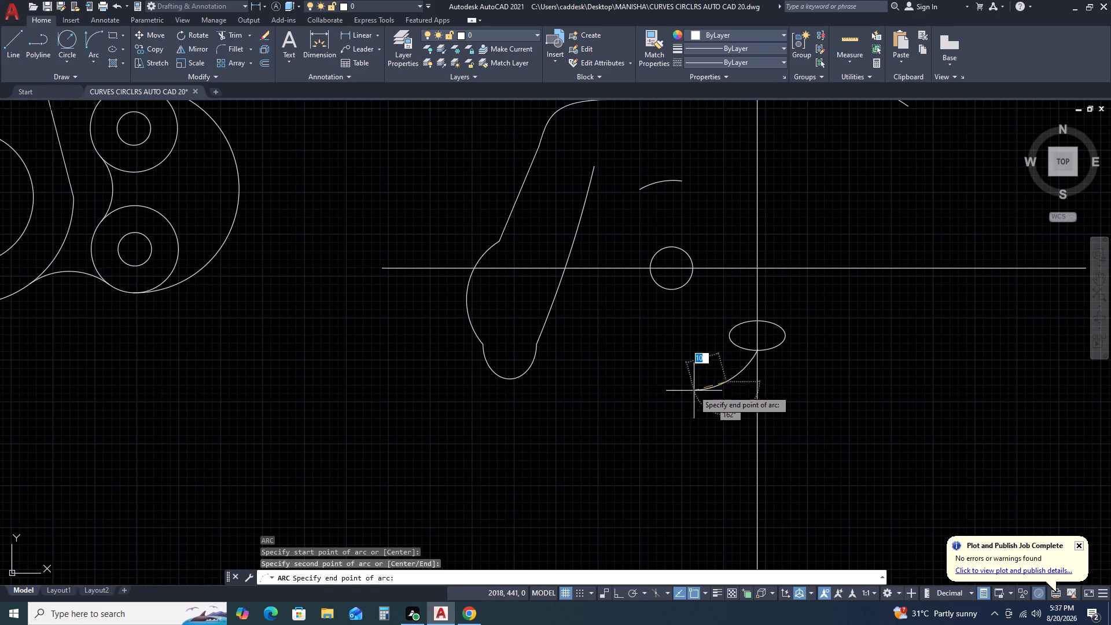
pyautogui.click(704, 358)
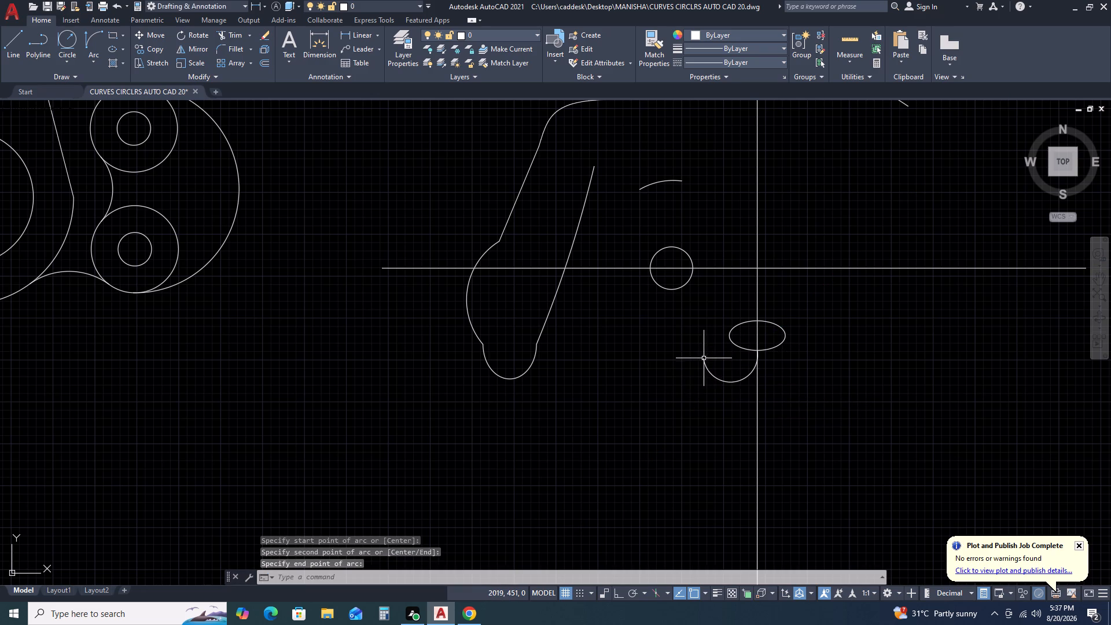
# Move the new arc so that its right end sits on the ellipse's bottom point at the vertical centre line.
pyautogui.click(749, 372)
pyautogui.click(734, 383)
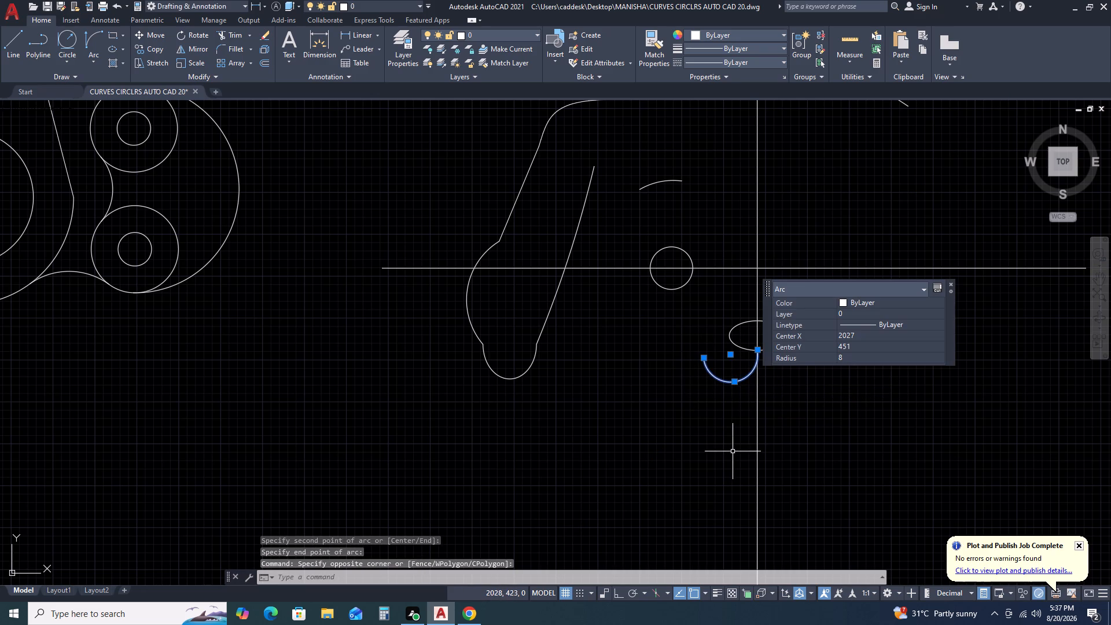
pyautogui.press('m')
pyautogui.press('space')
pyautogui.scroll(2, 749, 372)
pyautogui.scroll(2, 757, 323)
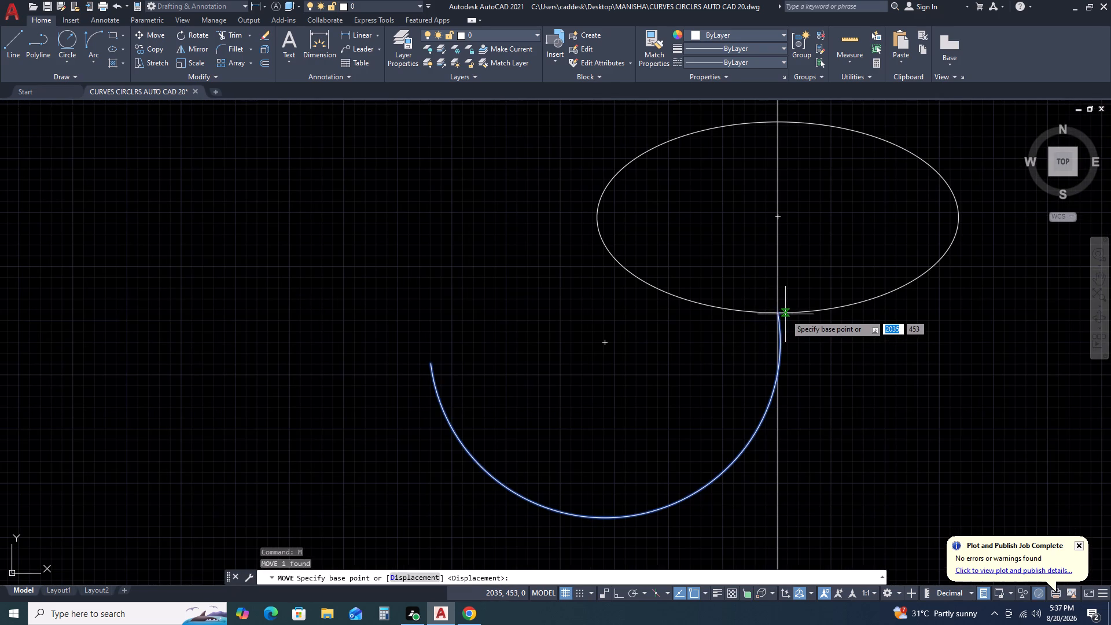
pyautogui.click(779, 315)
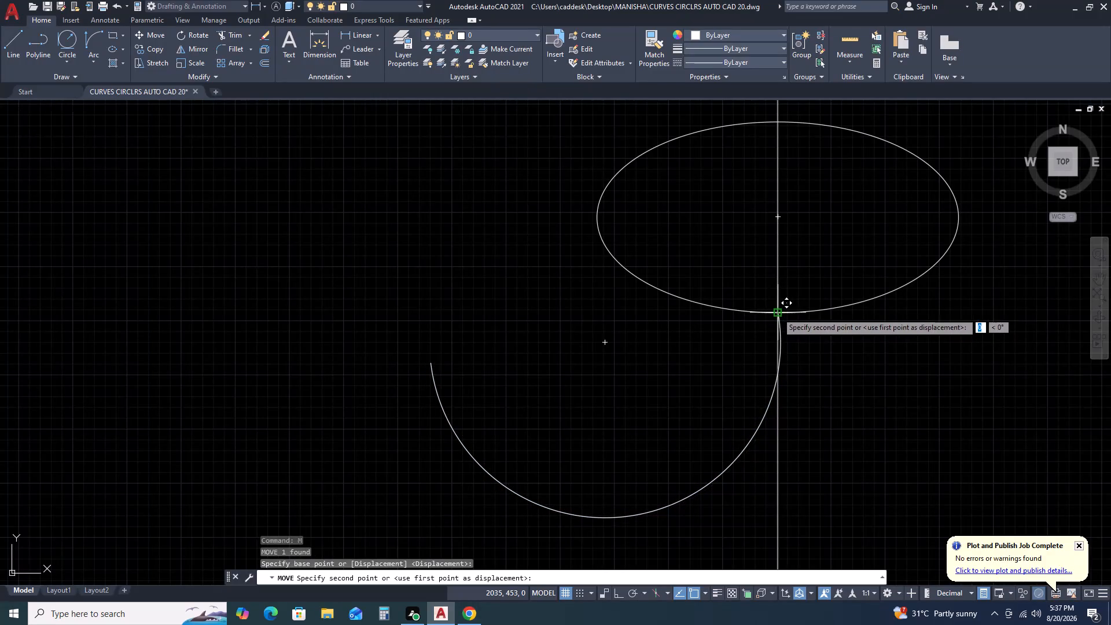
pyautogui.click(777, 312)
# Rotate the radius 8 arc slightly clockwise about its end on the ellipse's bottom point.
pyautogui.click(720, 508)
pyautogui.click(672, 458)
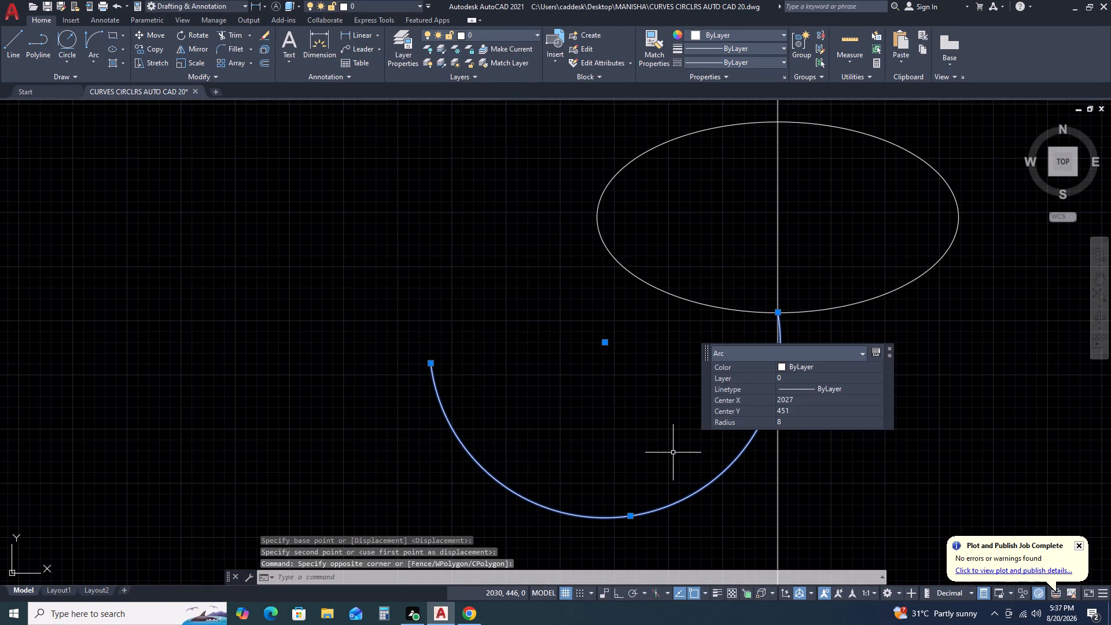
pyautogui.press('r')
pyautogui.press('o')
pyautogui.press('space')
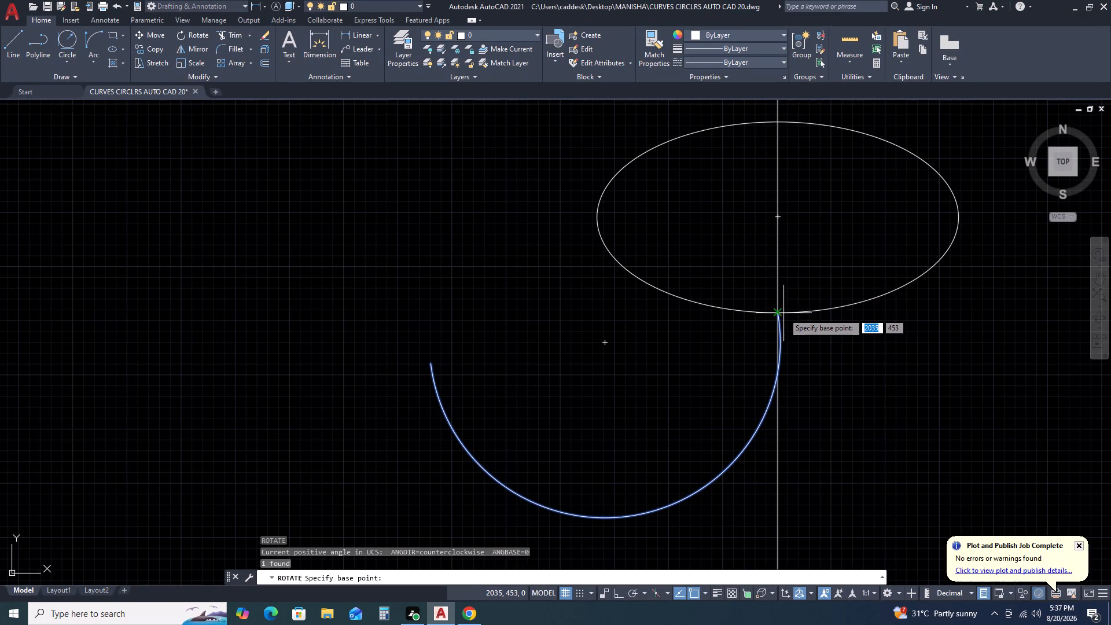
pyautogui.click(777, 312)
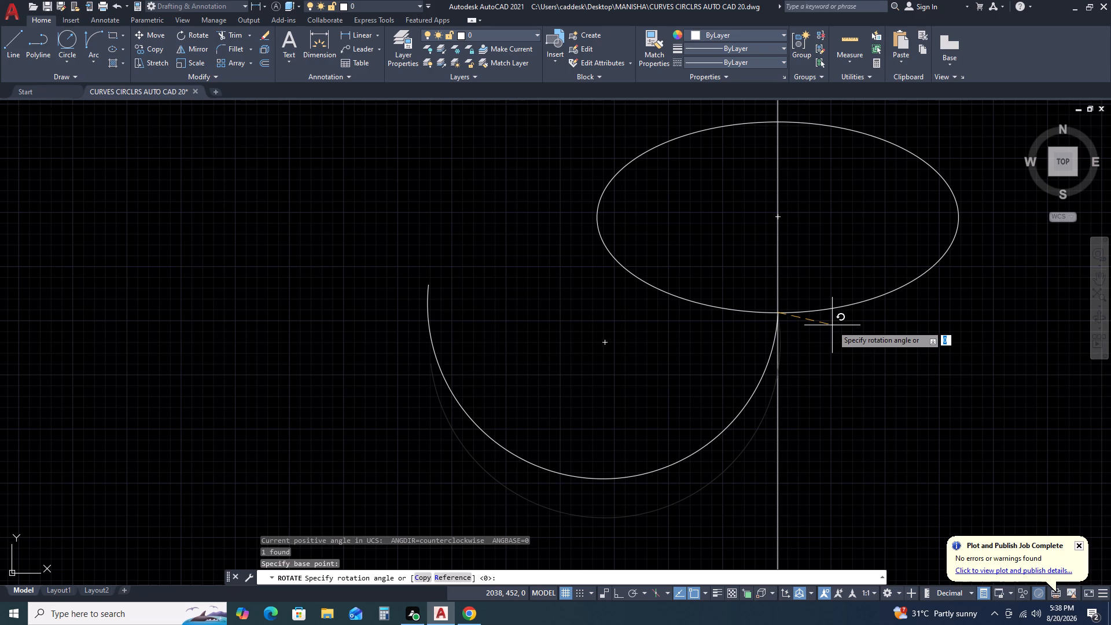
pyautogui.click(832, 325)
# Mirror the radius 8 mouth arc about the vertical centre line, keeping the original arc.
pyautogui.doubleClick(718, 453)
pyautogui.click(686, 407)
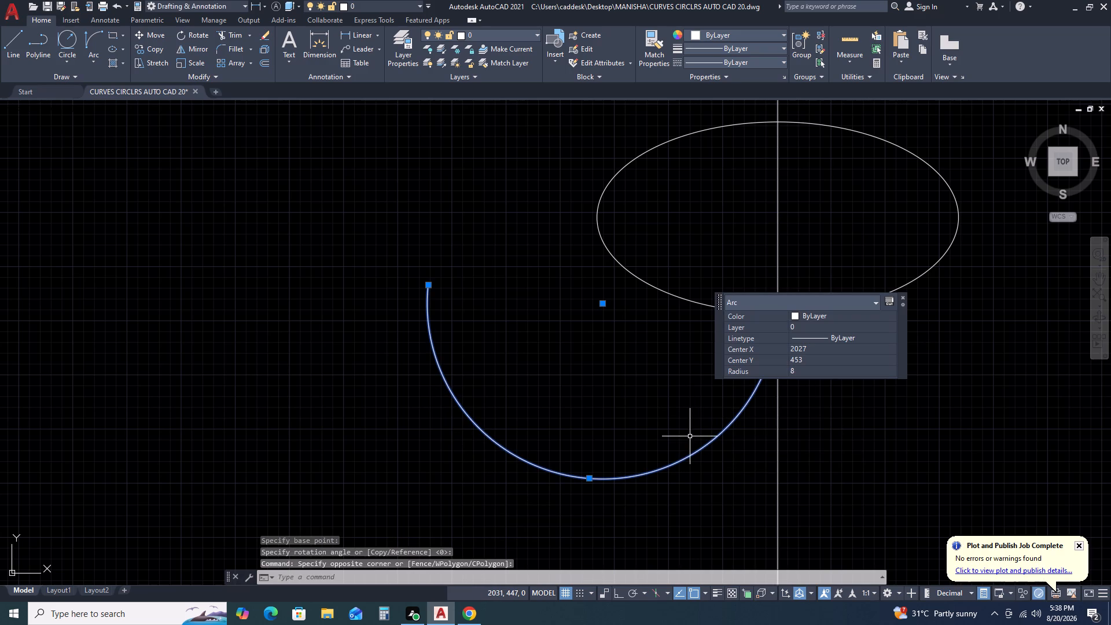
pyautogui.write('MI')
pyautogui.press('space')
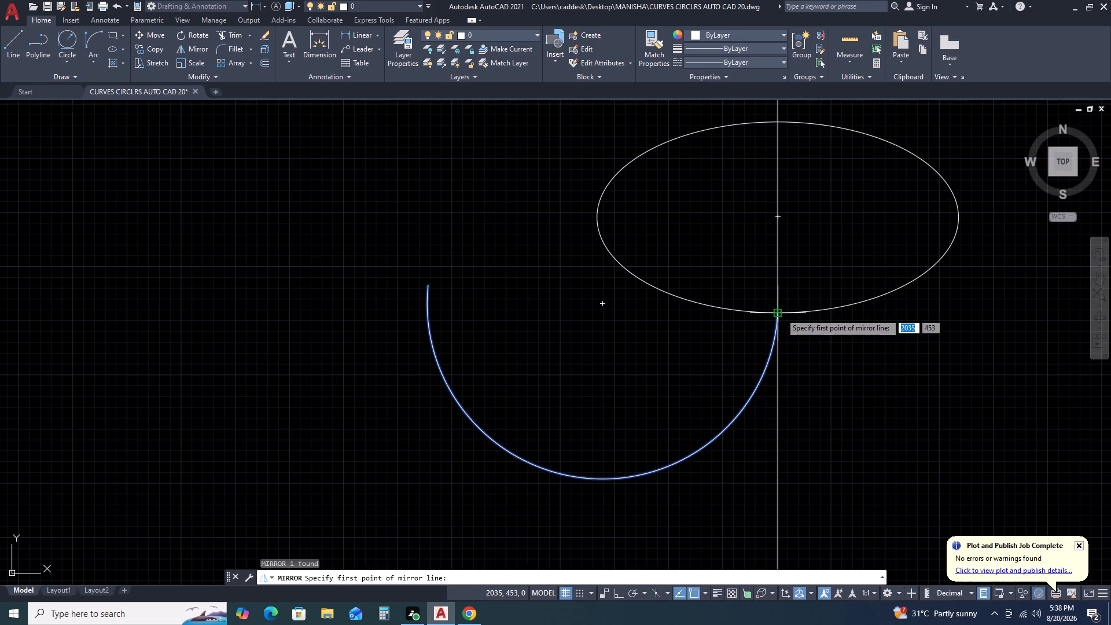
pyautogui.click(781, 313)
pyautogui.moveTo(771, 302); pyautogui.dragTo(740, 360, button='middle')
pyautogui.moveTo(733, 367); pyautogui.dragTo(716, 386, button='middle')
pyautogui.moveTo(685, 416); pyautogui.dragTo(677, 421, button='middle')
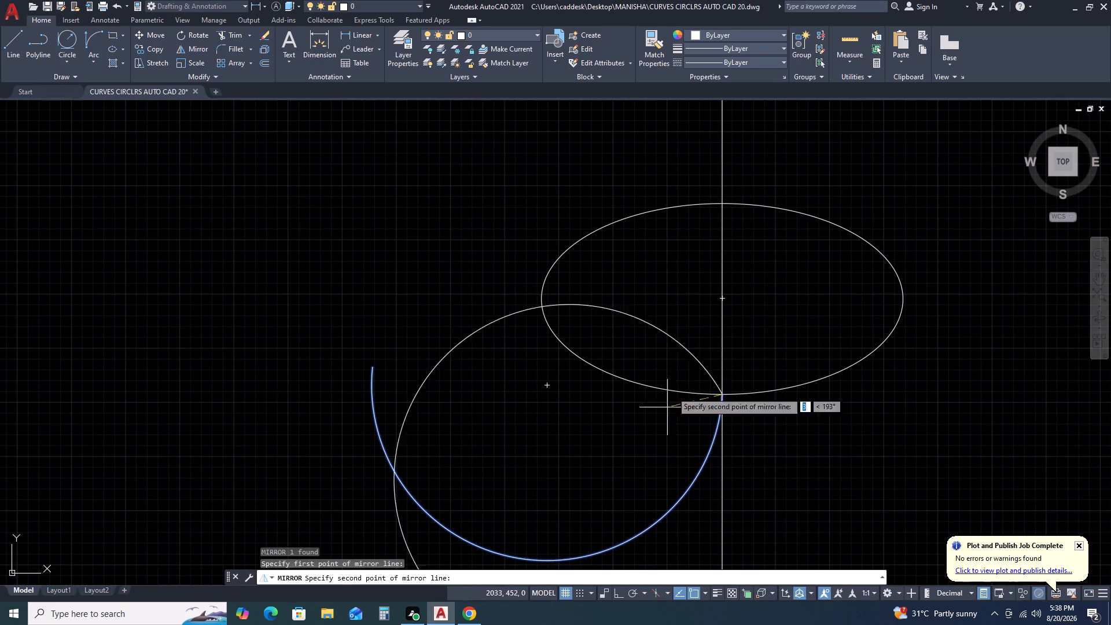
pyautogui.press('F8')
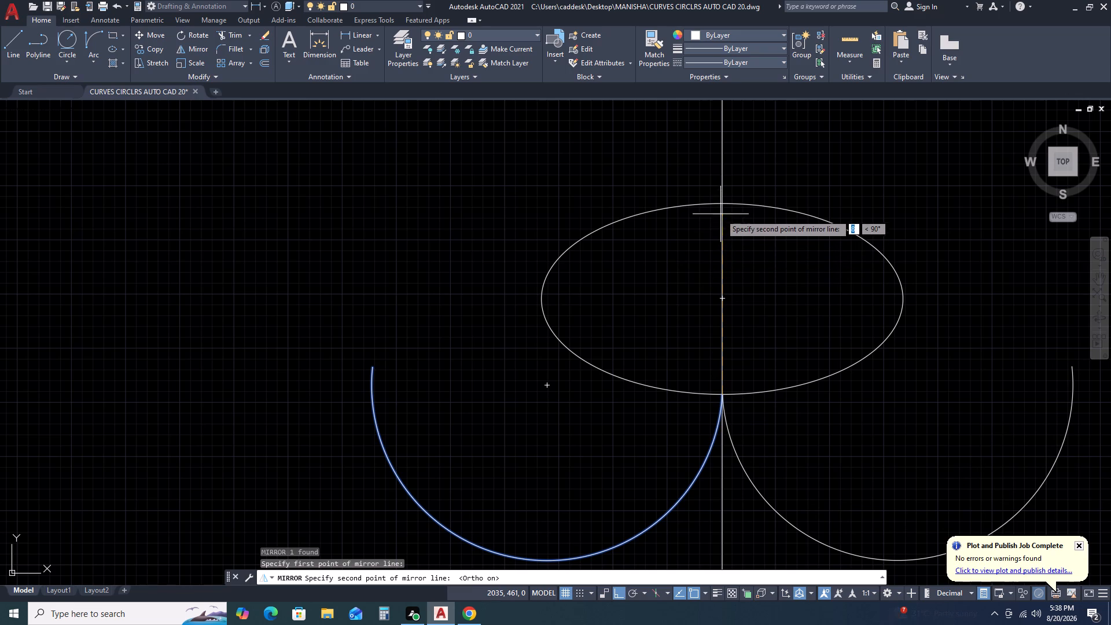
pyautogui.click(726, 204)
pyautogui.moveTo(745, 243); pyautogui.dragTo(726, 204)
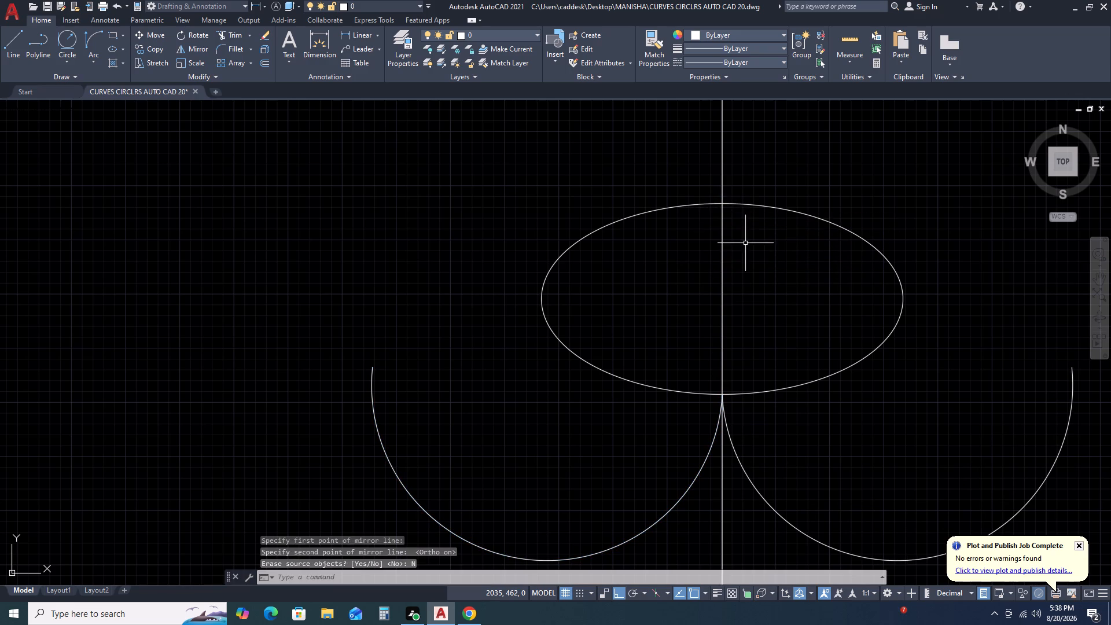
# Mirror the left eye circle and the eyebrow arc about the vertical centre line, keeping the originals.
pyautogui.scroll(-4, 689, 435)
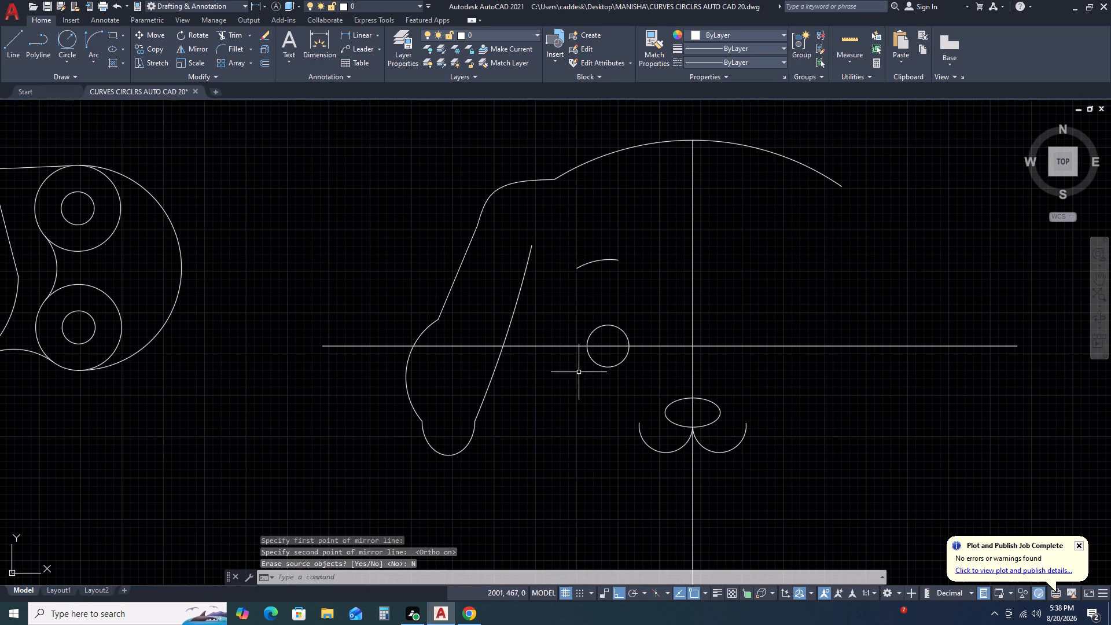
pyautogui.click(566, 253)
pyautogui.doubleClick(643, 384)
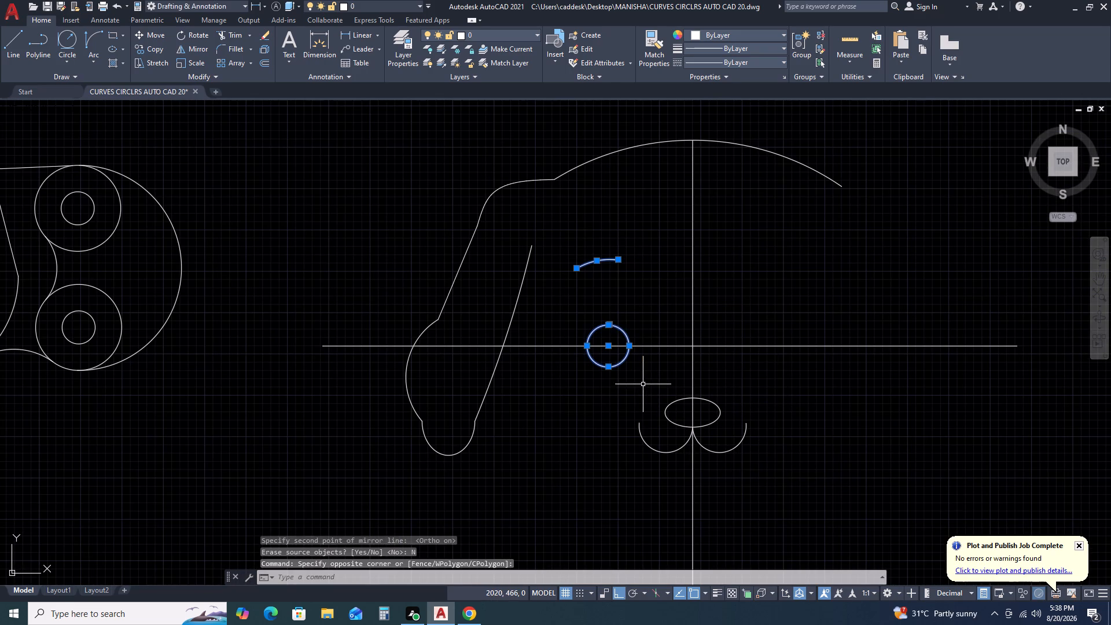
pyautogui.press('m')
pyautogui.press('i')
pyautogui.press('space')
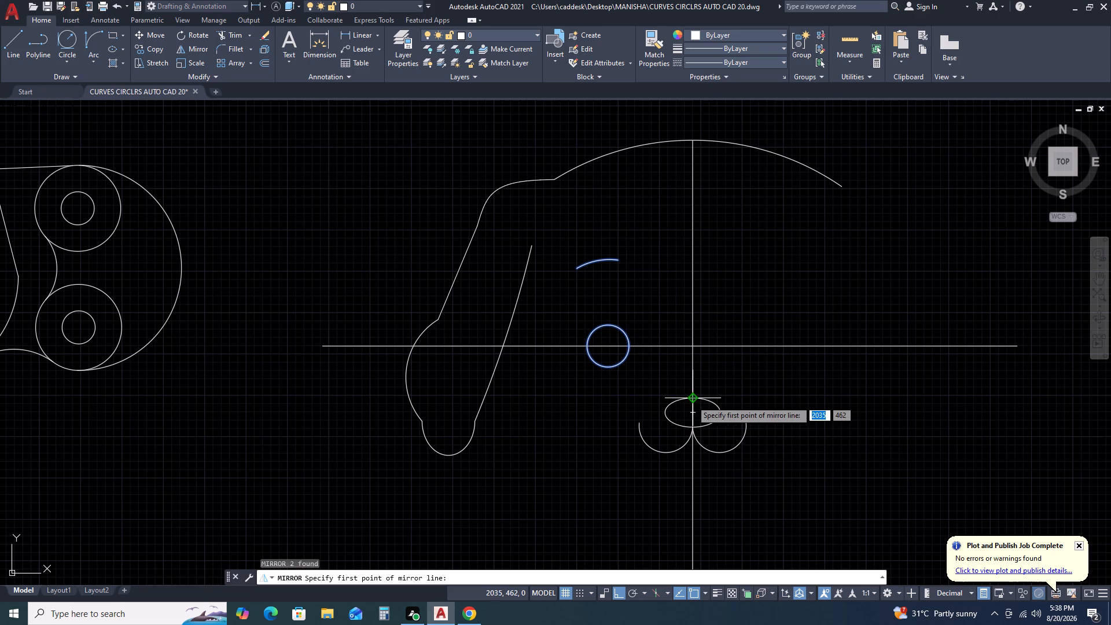
pyautogui.moveTo(691, 400); pyautogui.dragTo(691, 384)
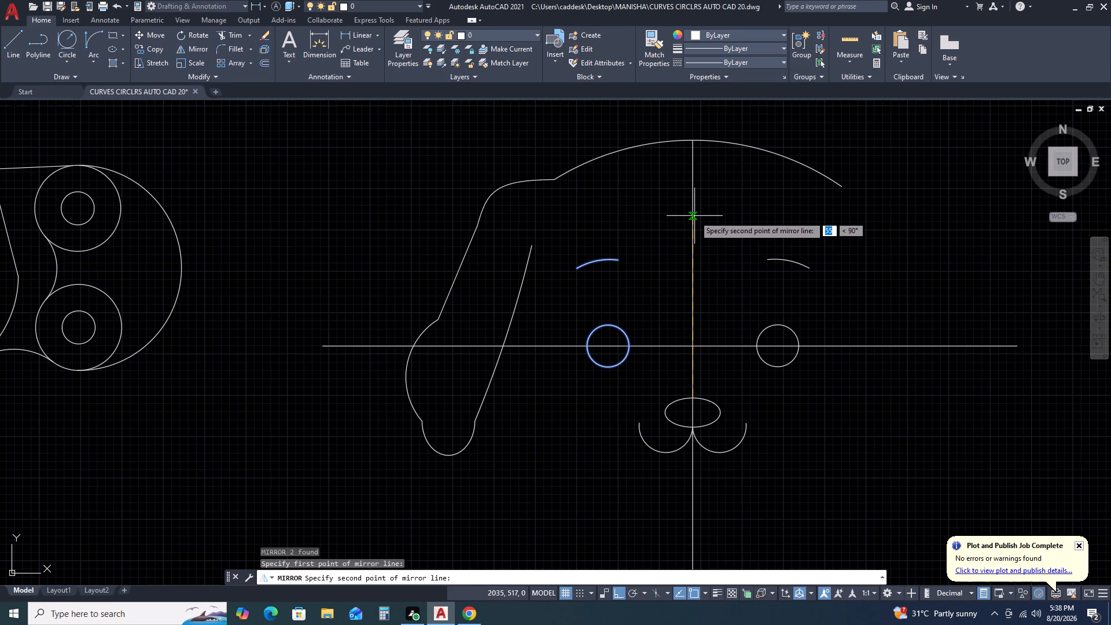
pyautogui.click(693, 212)
pyautogui.moveTo(713, 252); pyautogui.dragTo(693, 212)
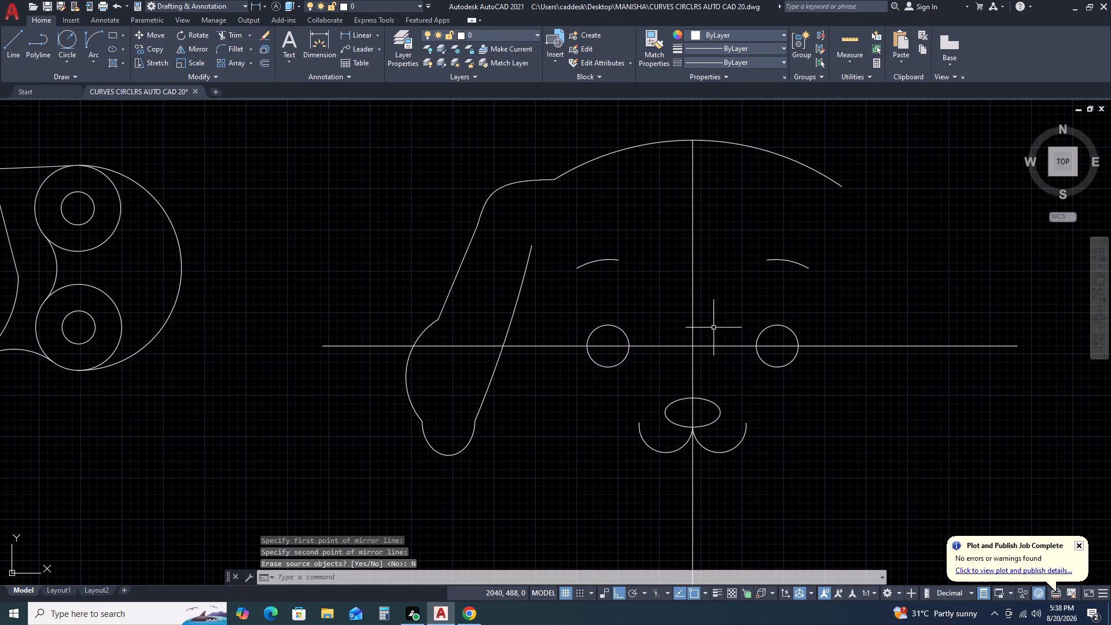
pyautogui.press('Escape')
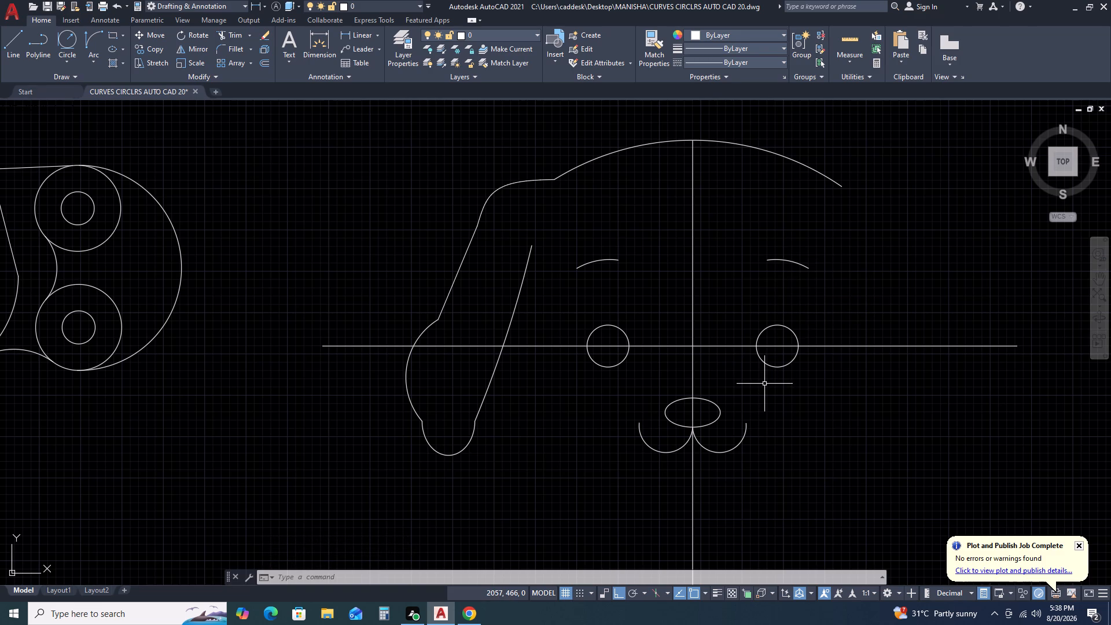
# Draw a small highlight circle of about radius 2 inside the right eye, slightly above and right of its centre.
pyautogui.write('C')
pyautogui.press('space')
pyautogui.scroll(1, 779, 326)
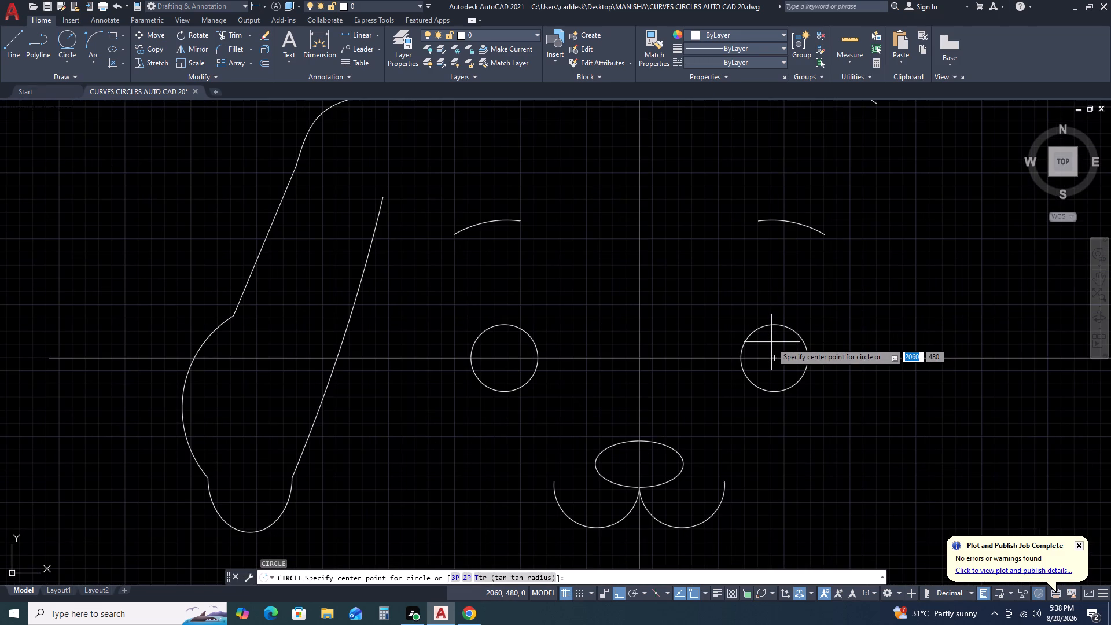
pyautogui.click(781, 342)
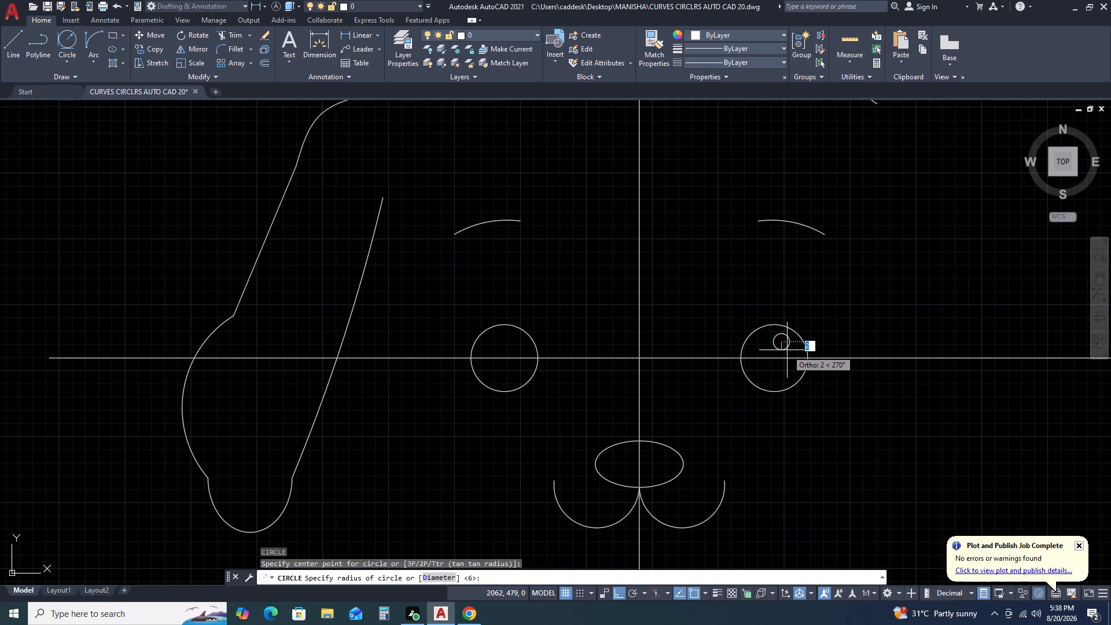
pyautogui.doubleClick(787, 349)
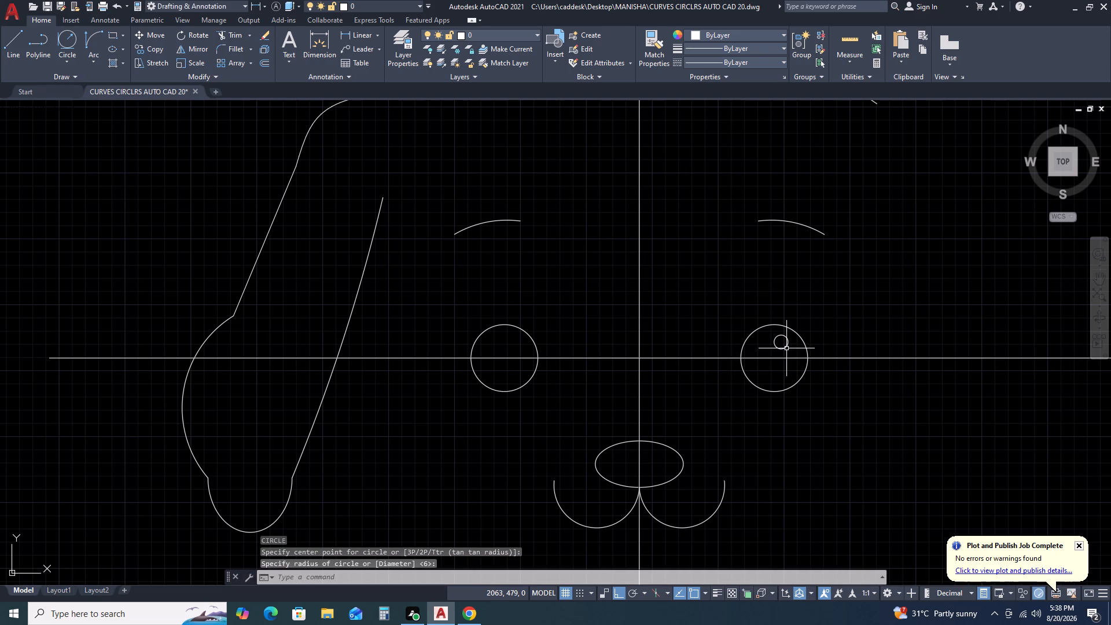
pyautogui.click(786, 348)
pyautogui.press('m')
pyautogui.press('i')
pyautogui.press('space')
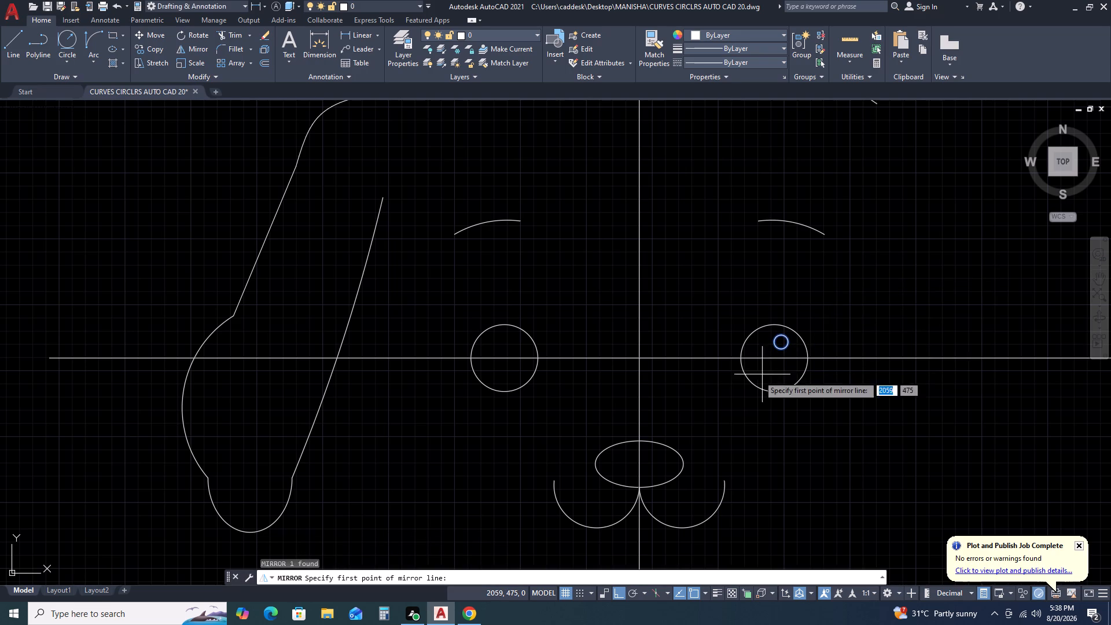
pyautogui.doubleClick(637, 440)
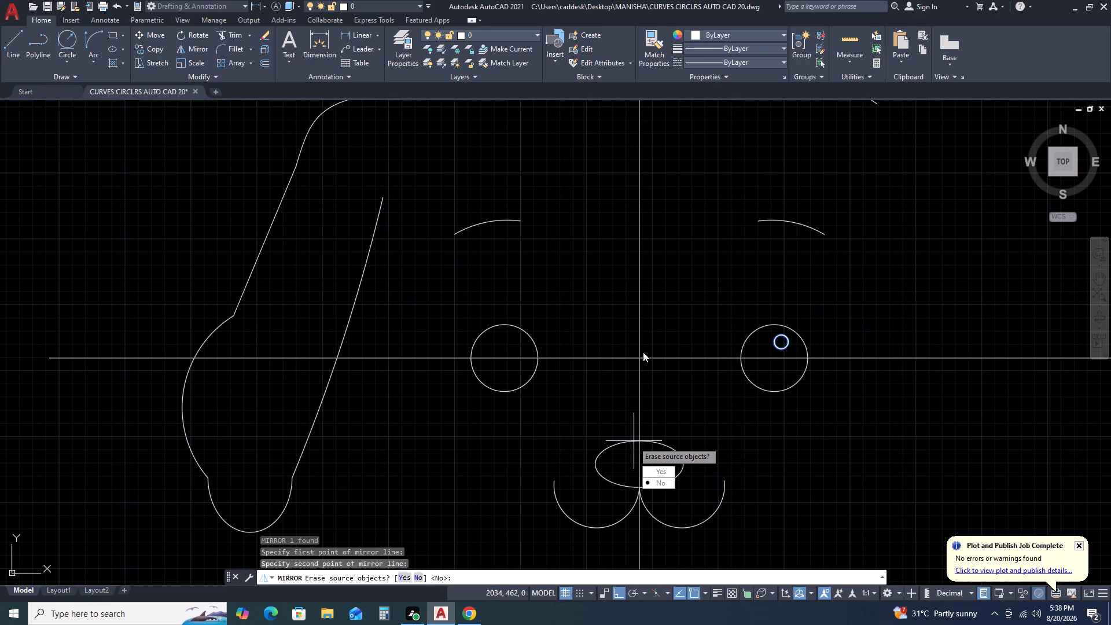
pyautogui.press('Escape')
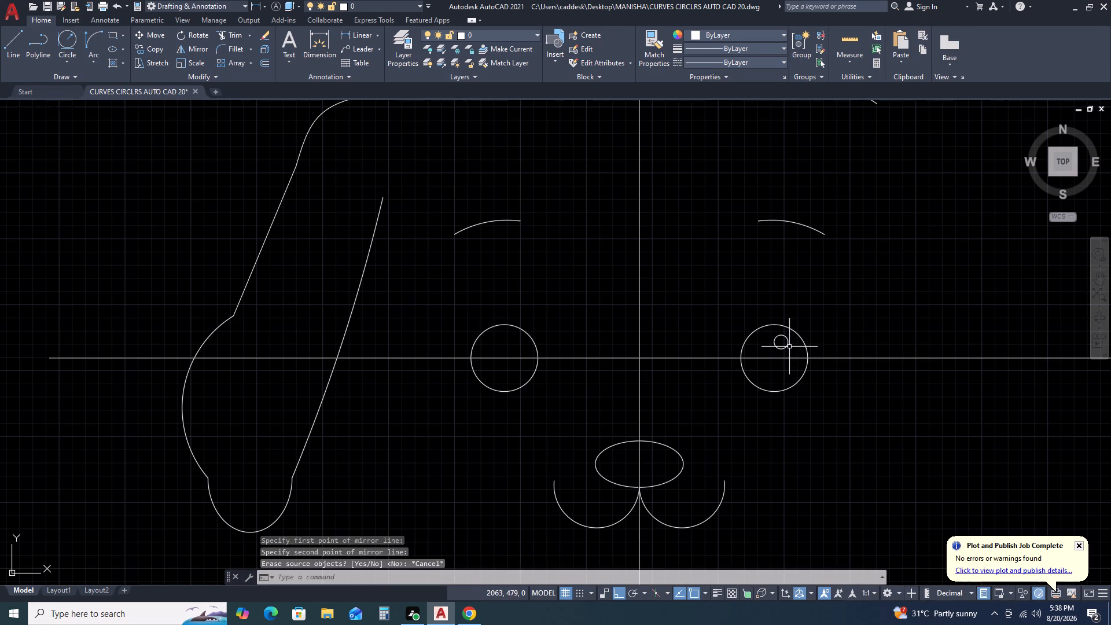
# Mirror the small highlight circle from the right eye about the vertical centre line into the left eye, keeping the original.
pyautogui.click(789, 346)
pyautogui.write('MI')
pyautogui.press('space')
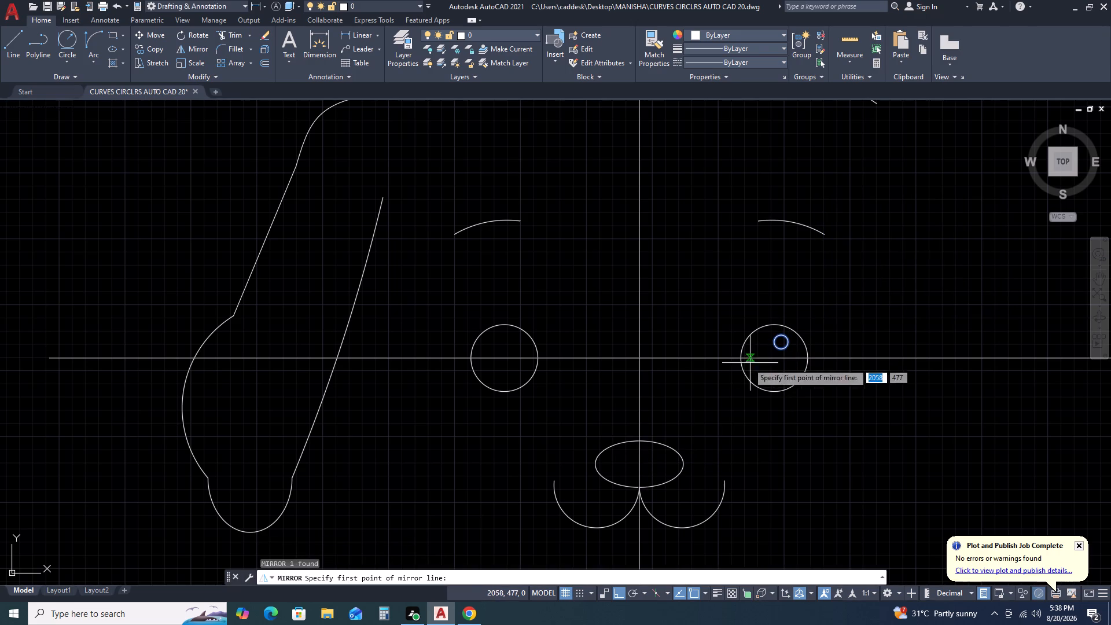
pyautogui.click(641, 440)
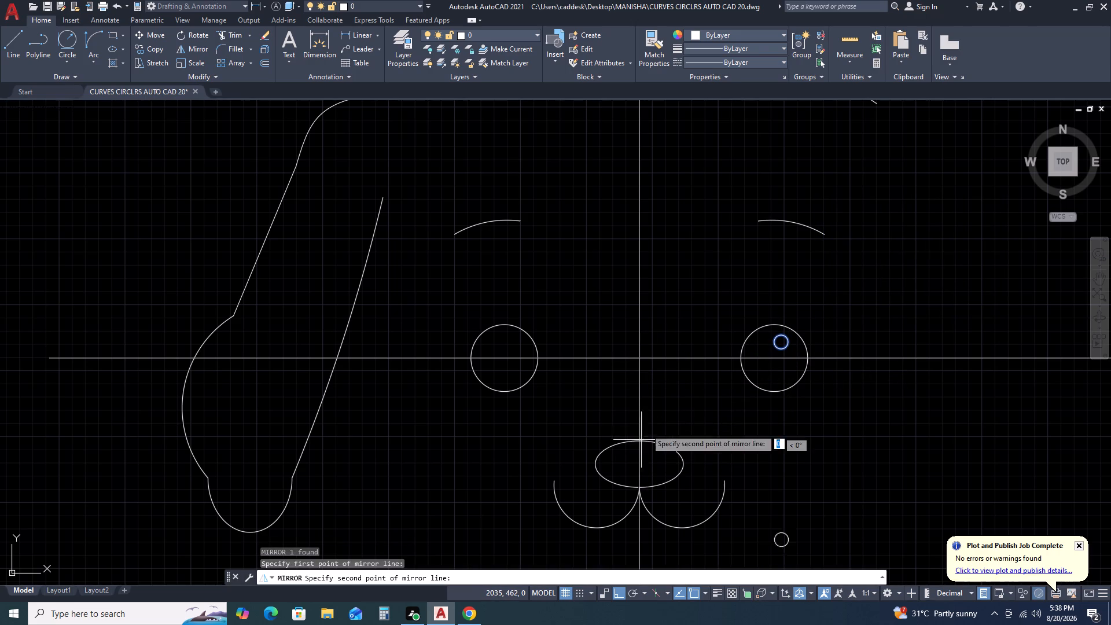
pyautogui.click(647, 203)
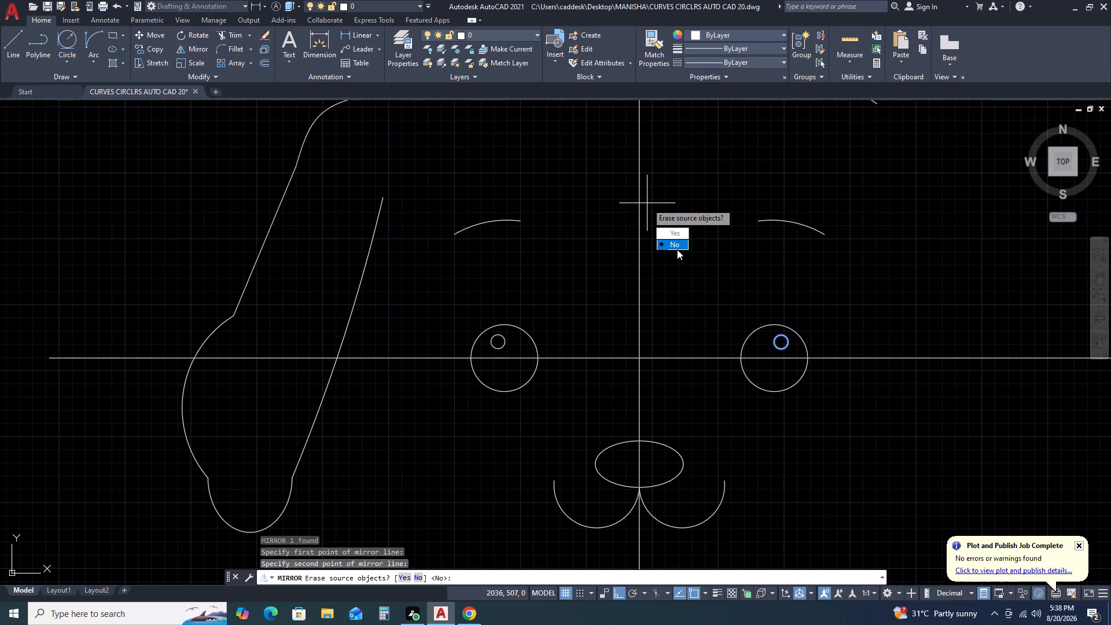
pyautogui.moveTo(677, 249); pyautogui.dragTo(647, 203)
pyautogui.scroll(-3, 642, 380)
pyautogui.press('Escape')
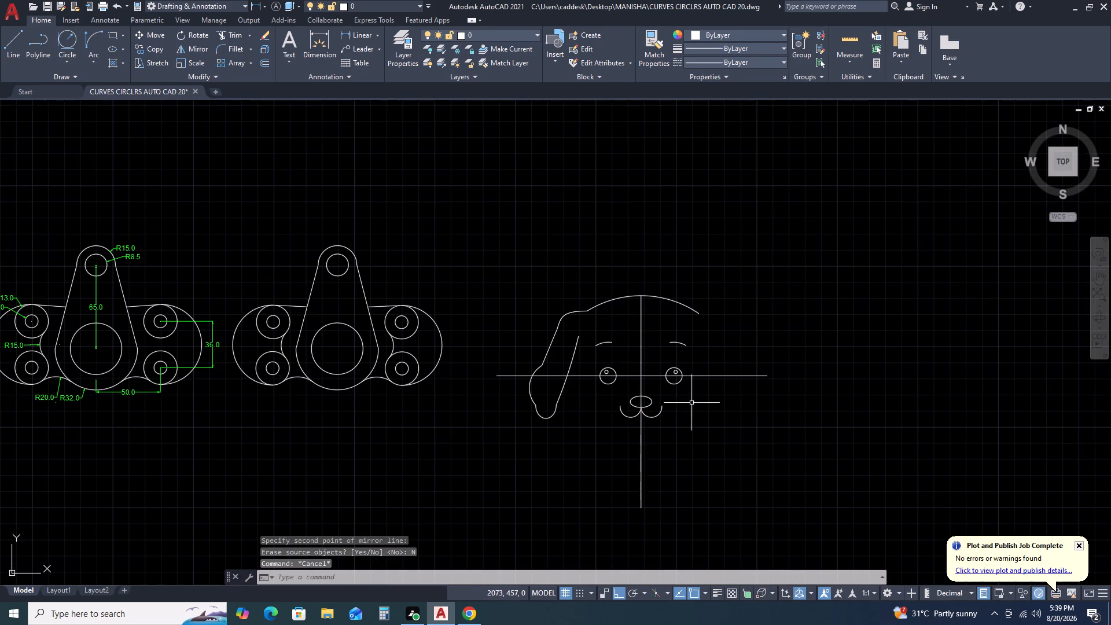
# Hatch the small highlight circles in both eyes with a Solid fill.
pyautogui.moveTo(693, 403); pyautogui.dragTo(697, 300, button='middle')
pyautogui.press('h')
pyautogui.press('space')
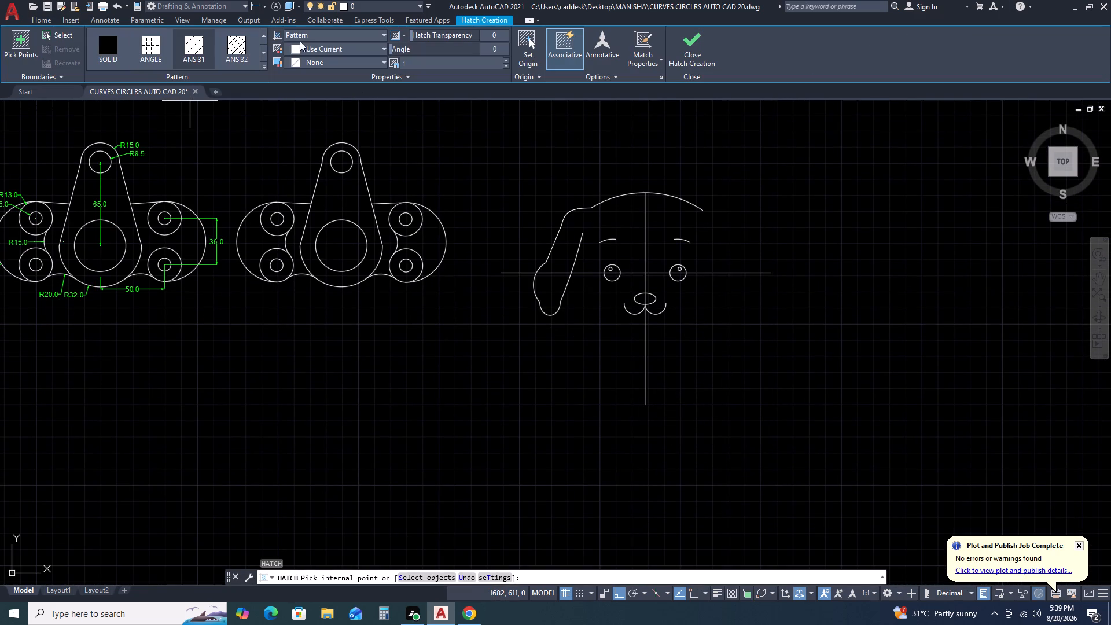
pyautogui.click(329, 32)
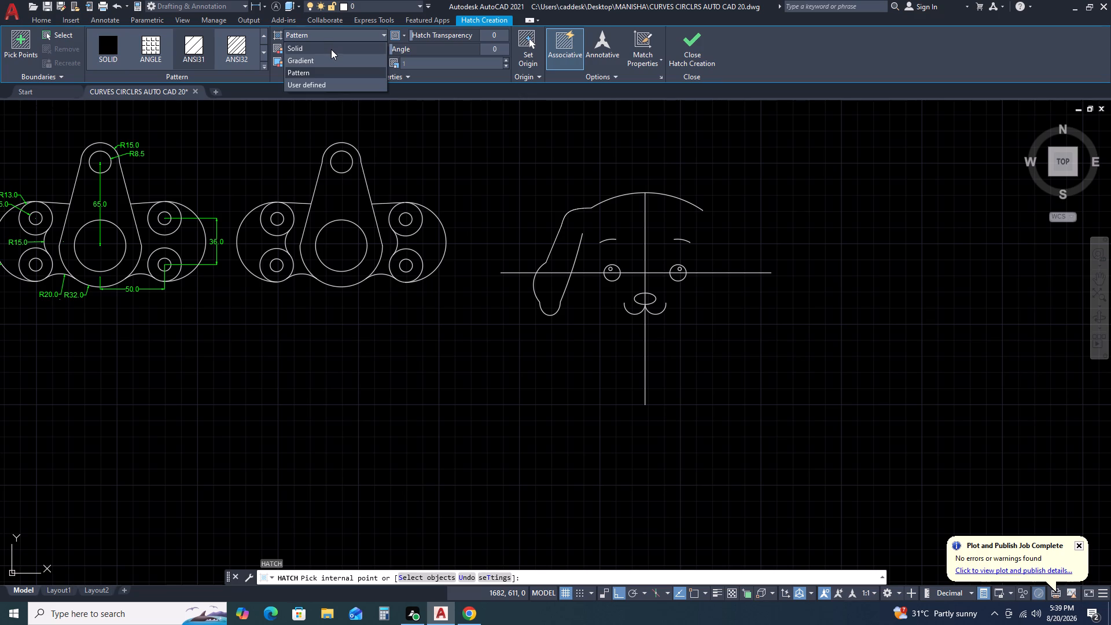
pyautogui.click(331, 49)
pyautogui.scroll(2, 597, 278)
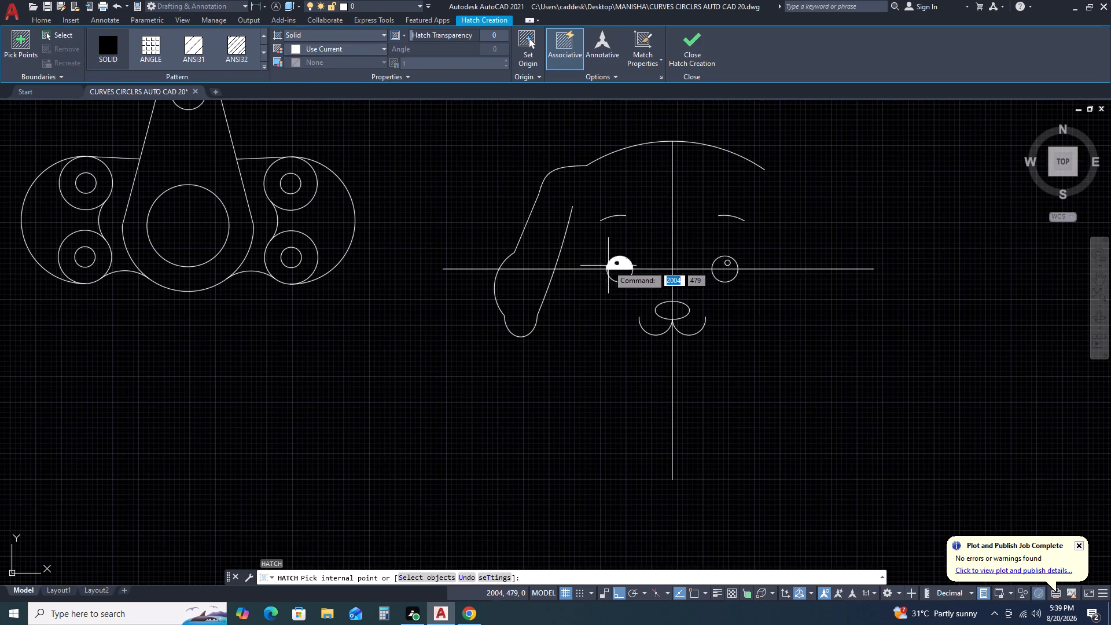
pyautogui.scroll(3, 608, 266)
pyautogui.click(641, 251)
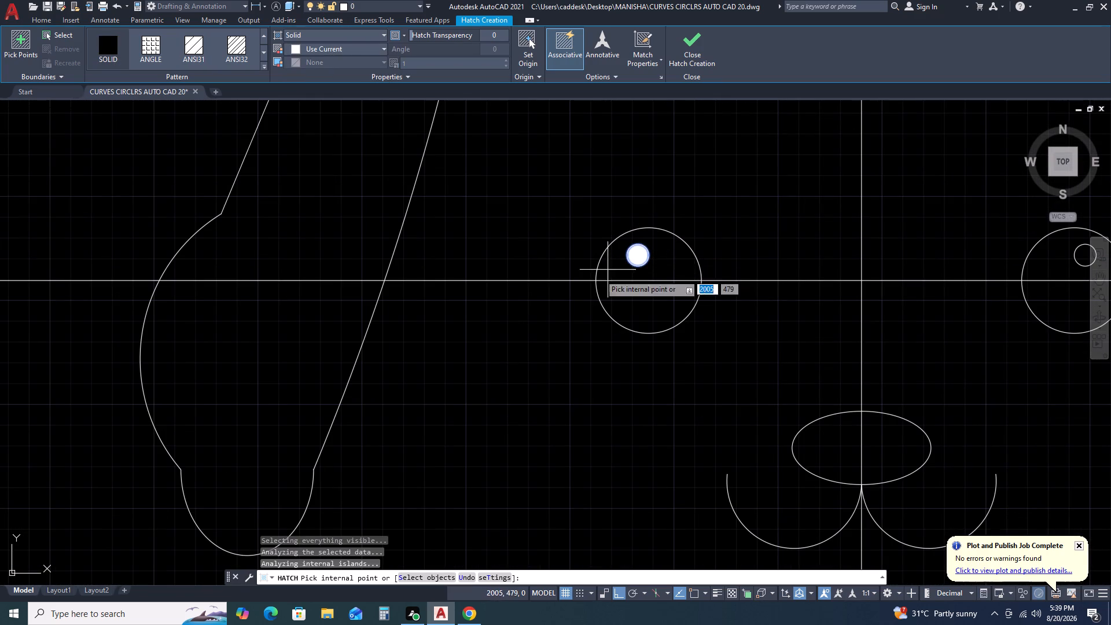
pyautogui.scroll(-3, 442, 294)
pyautogui.scroll(2, 683, 270)
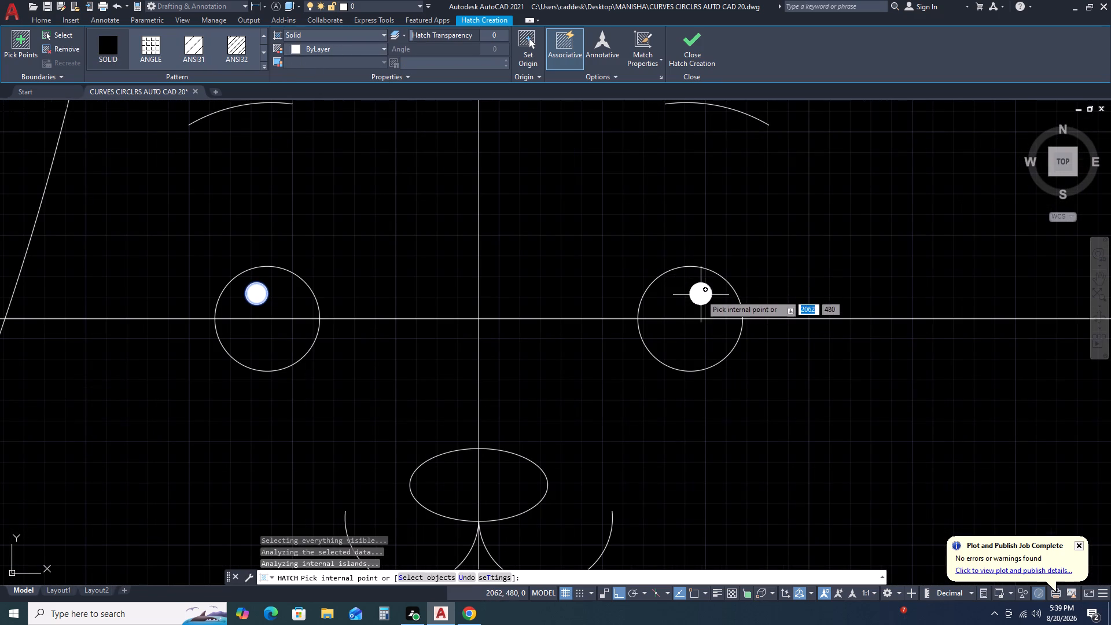
pyautogui.click(701, 295)
pyautogui.press('Escape')
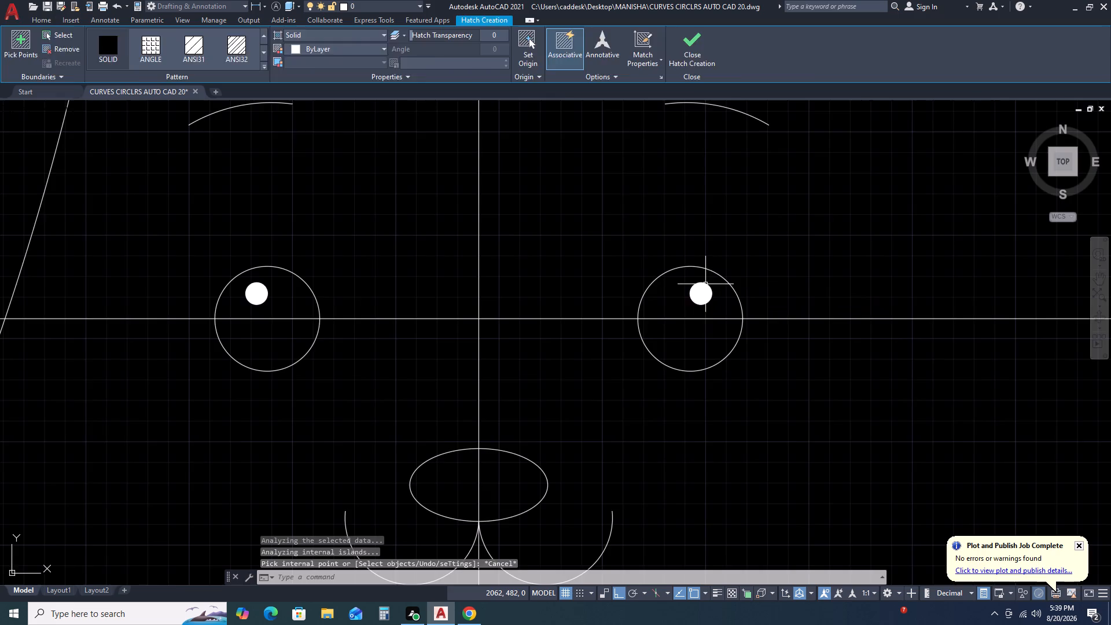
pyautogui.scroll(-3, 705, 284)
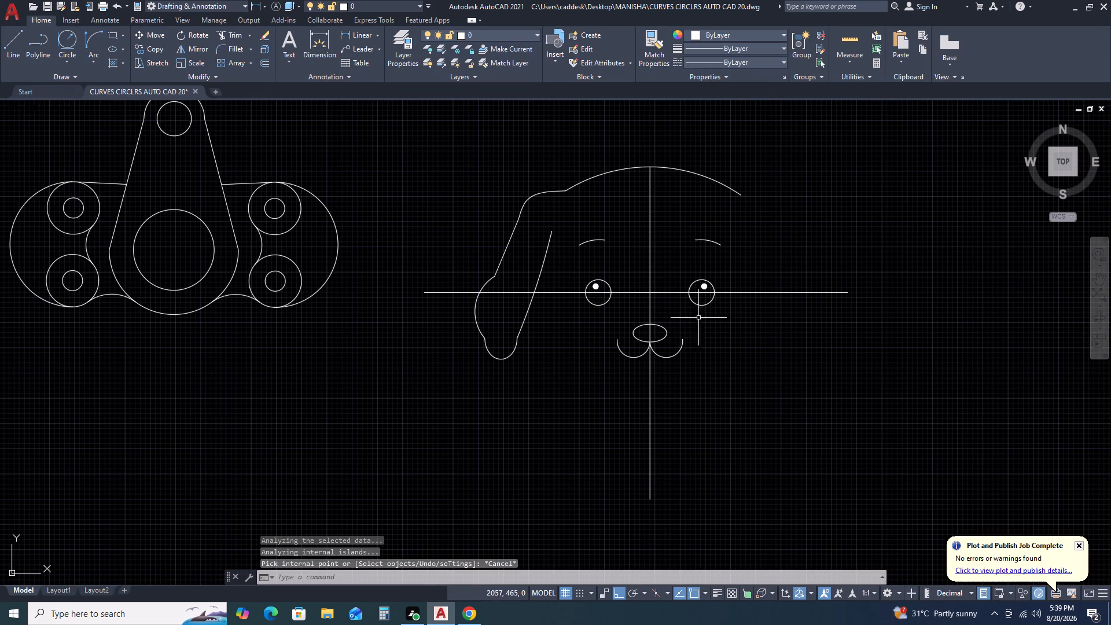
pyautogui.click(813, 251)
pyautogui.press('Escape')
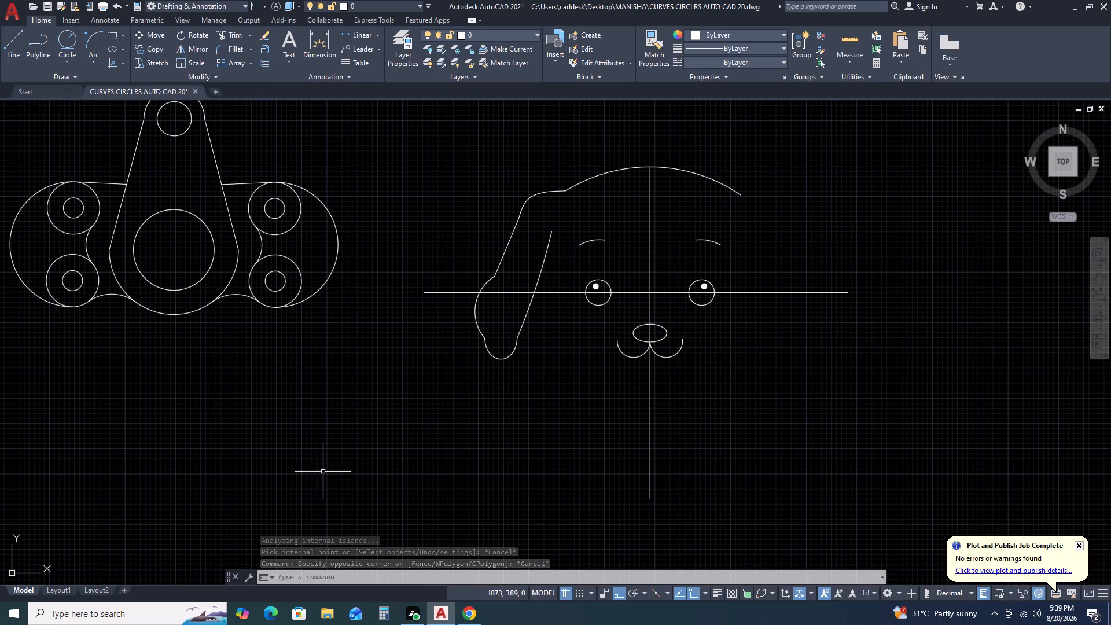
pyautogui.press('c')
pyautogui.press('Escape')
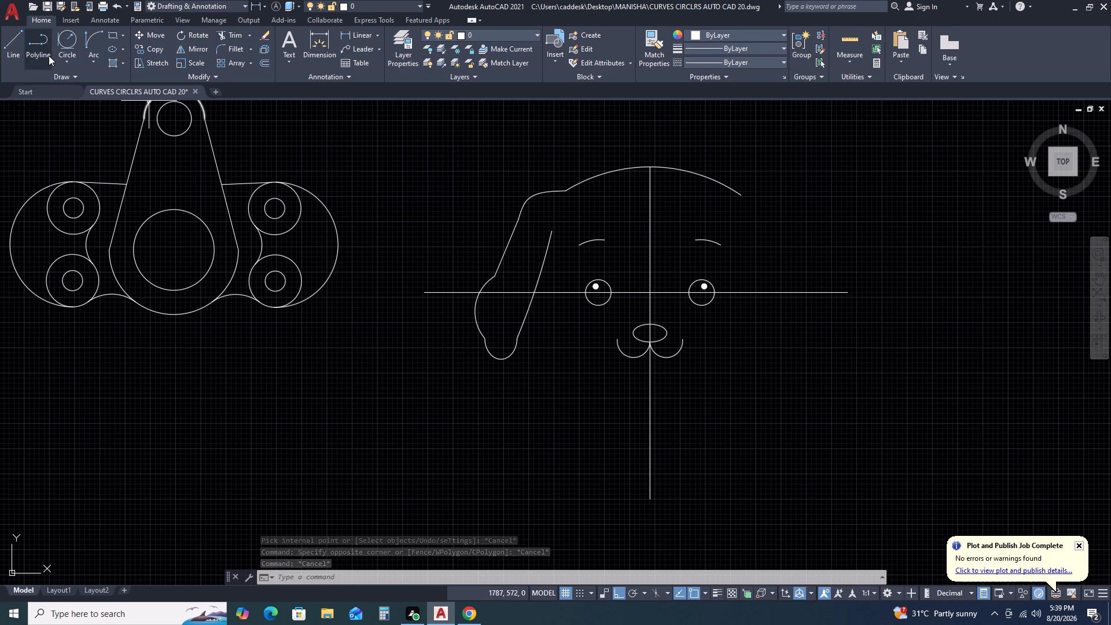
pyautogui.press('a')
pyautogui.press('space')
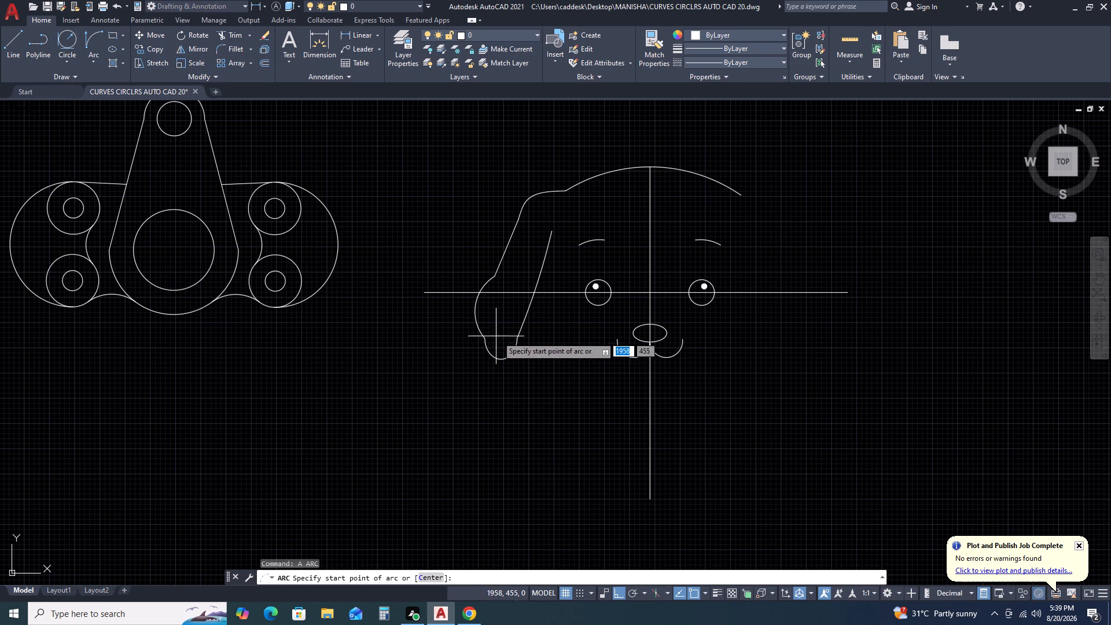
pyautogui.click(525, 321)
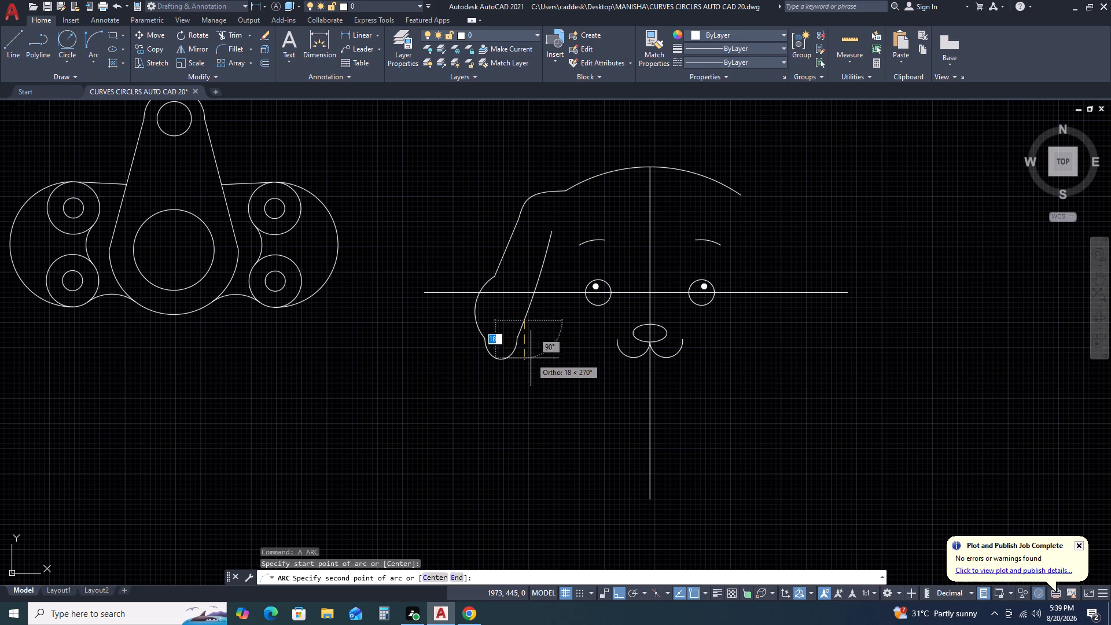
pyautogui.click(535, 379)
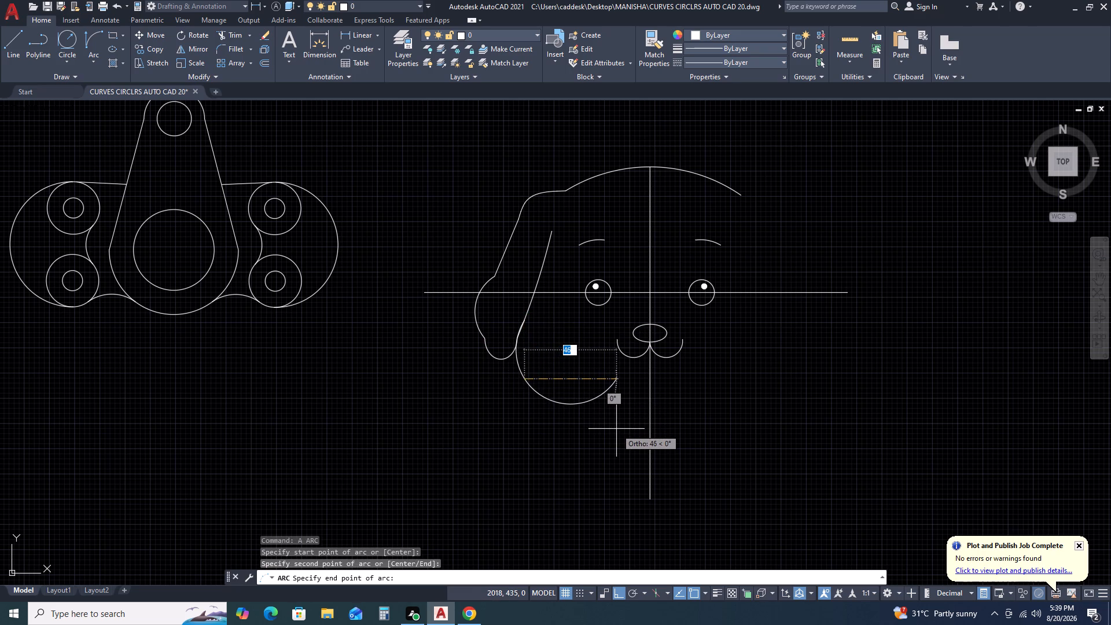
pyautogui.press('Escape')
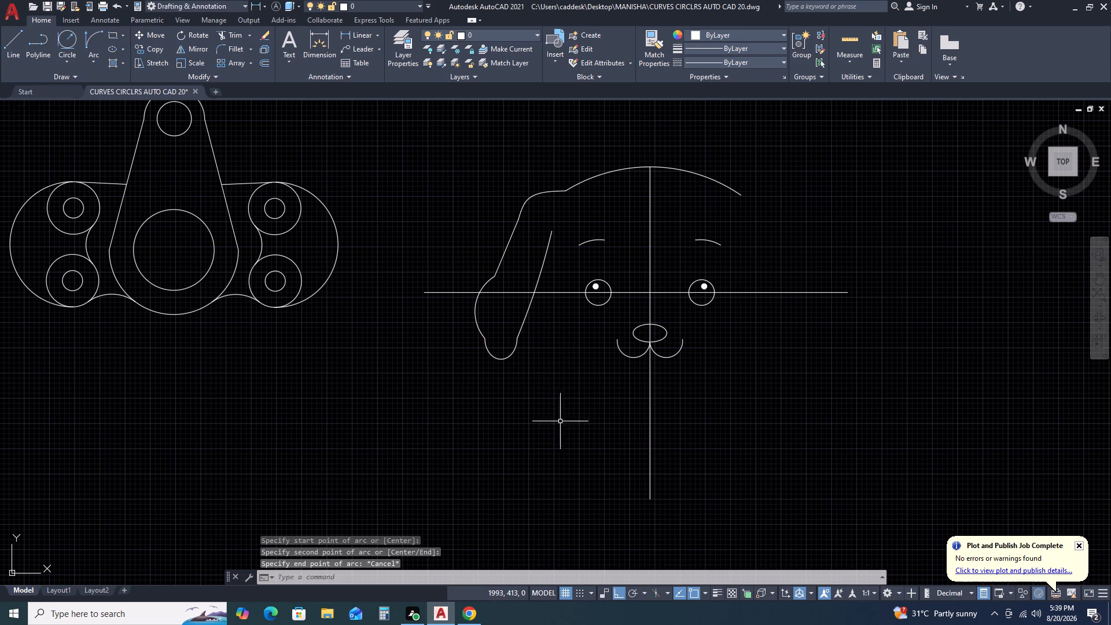
# Draw a three-point spline for the left jaw, about 50 wide and 38 high, from the left ear's lower inner edge towards the vertical centre line.
pyautogui.press('s')
pyautogui.press('p')
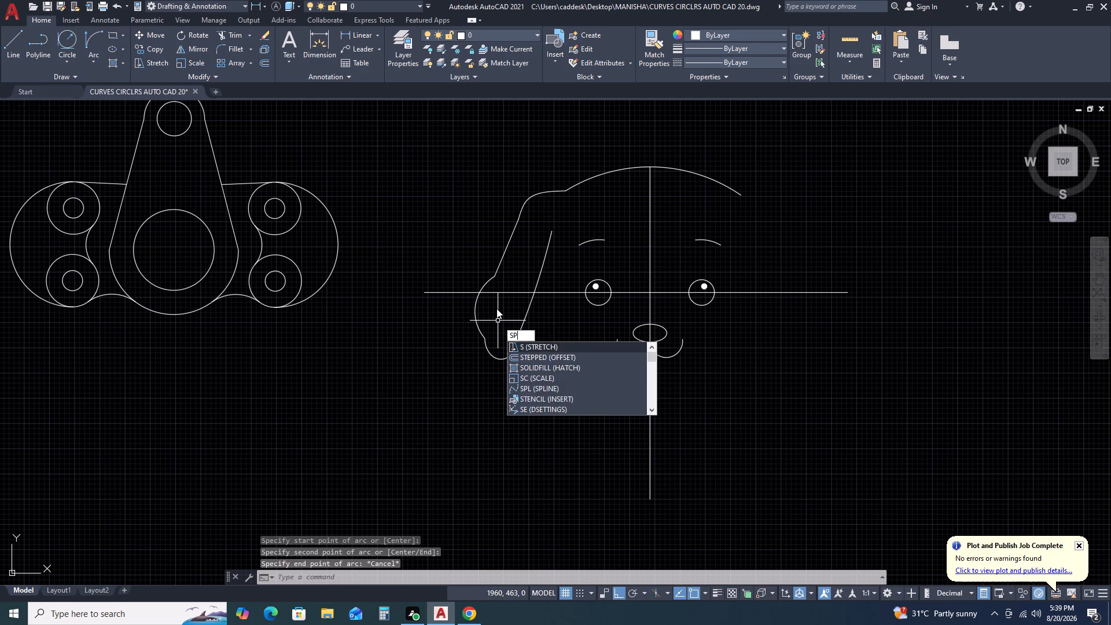
pyautogui.press('l')
pyautogui.press('space')
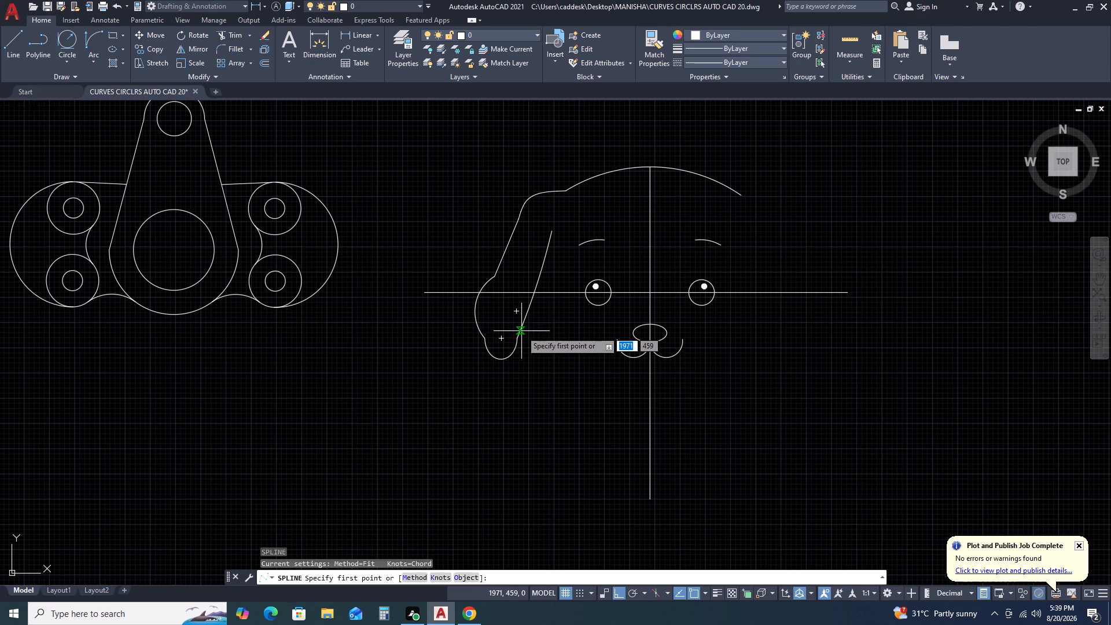
pyautogui.click(521, 332)
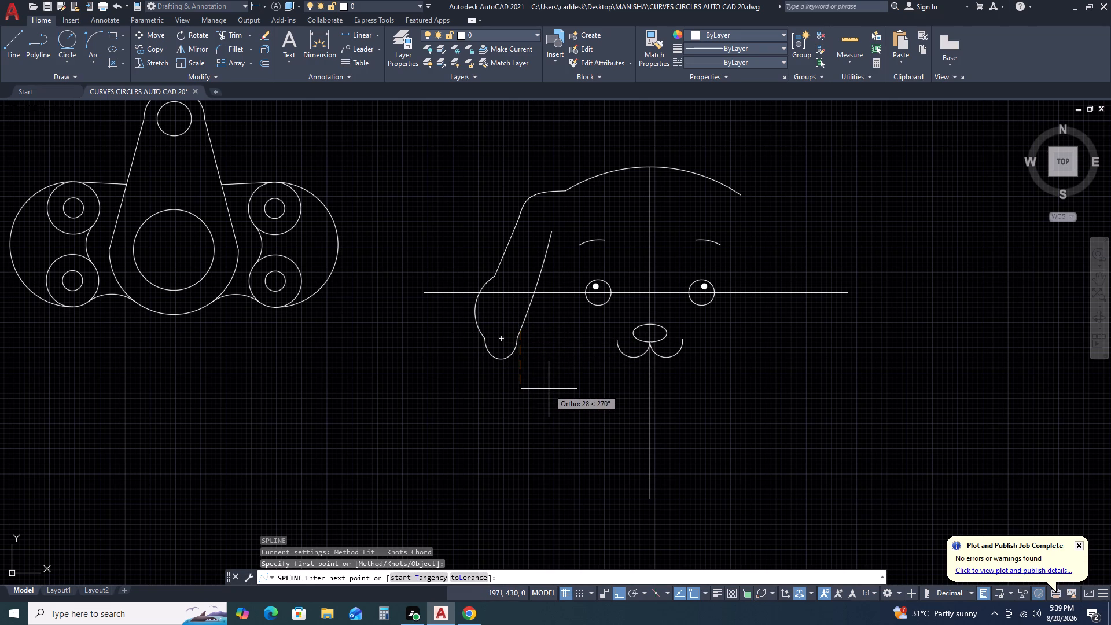
pyautogui.press('F8')
pyautogui.click(549, 389)
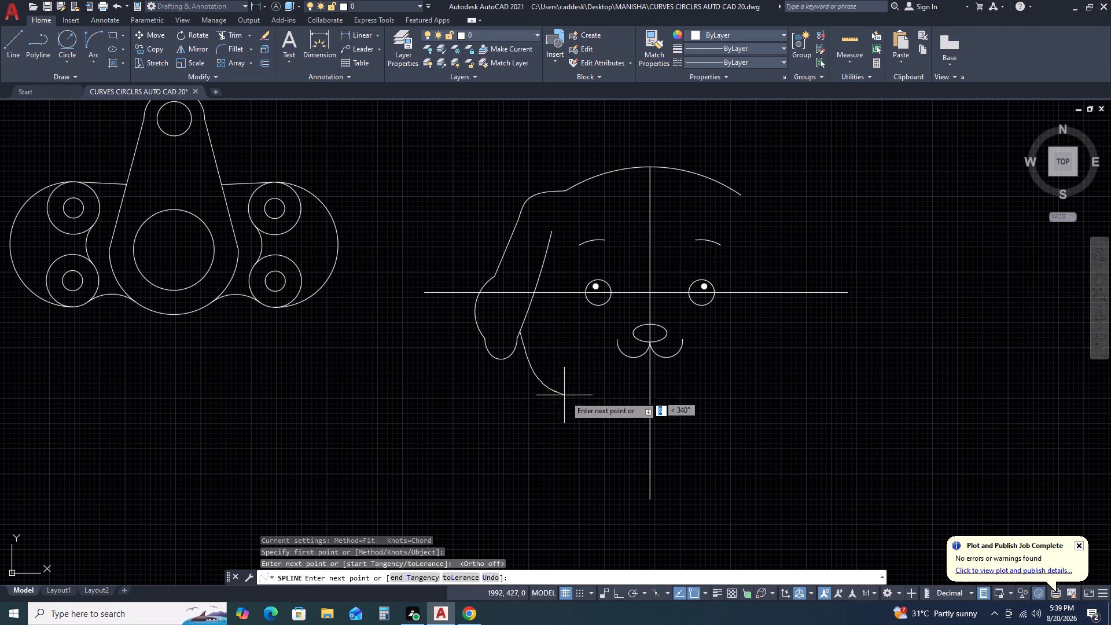
pyautogui.click(623, 406)
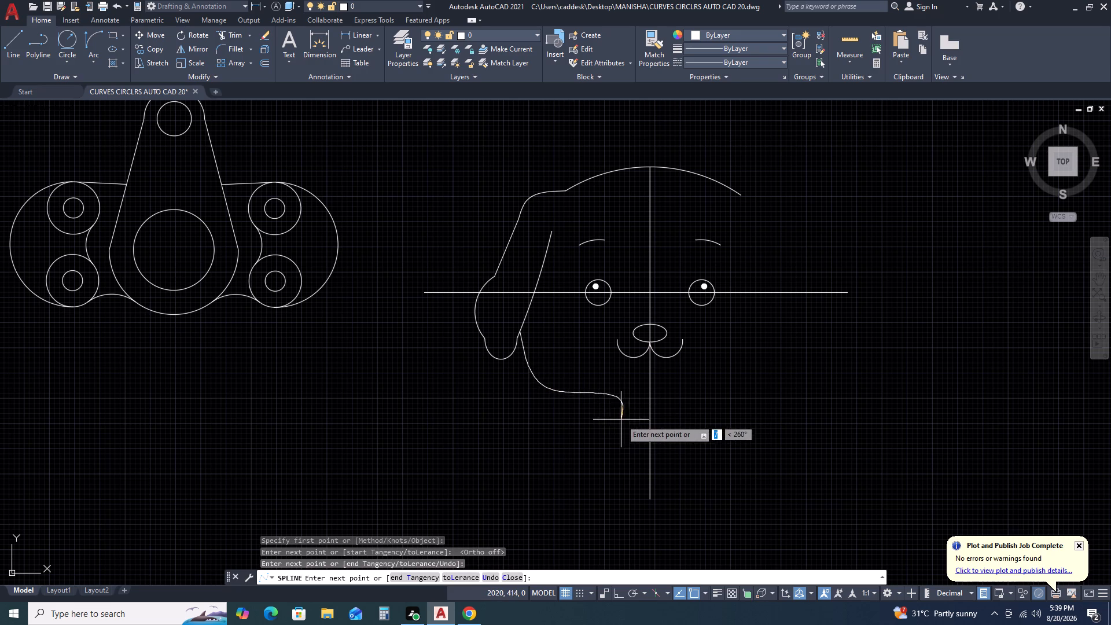
pyautogui.press('Return')
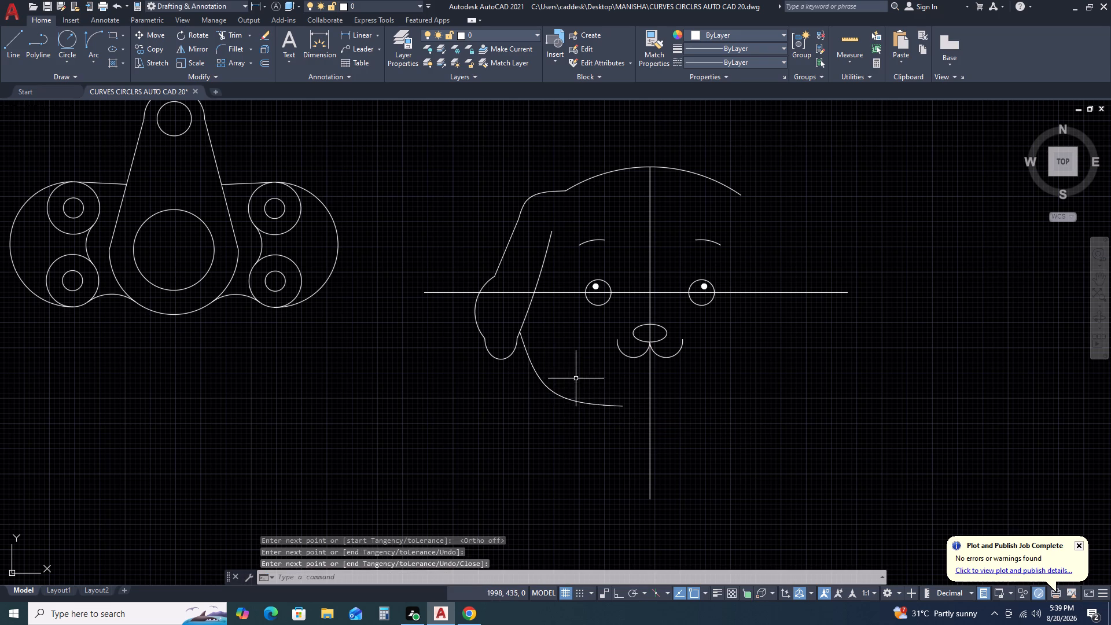
# Move the left jaw spline by its upper end to a higher point on the left ear's inner edge.
pyautogui.doubleClick(575, 378)
pyautogui.click(562, 399)
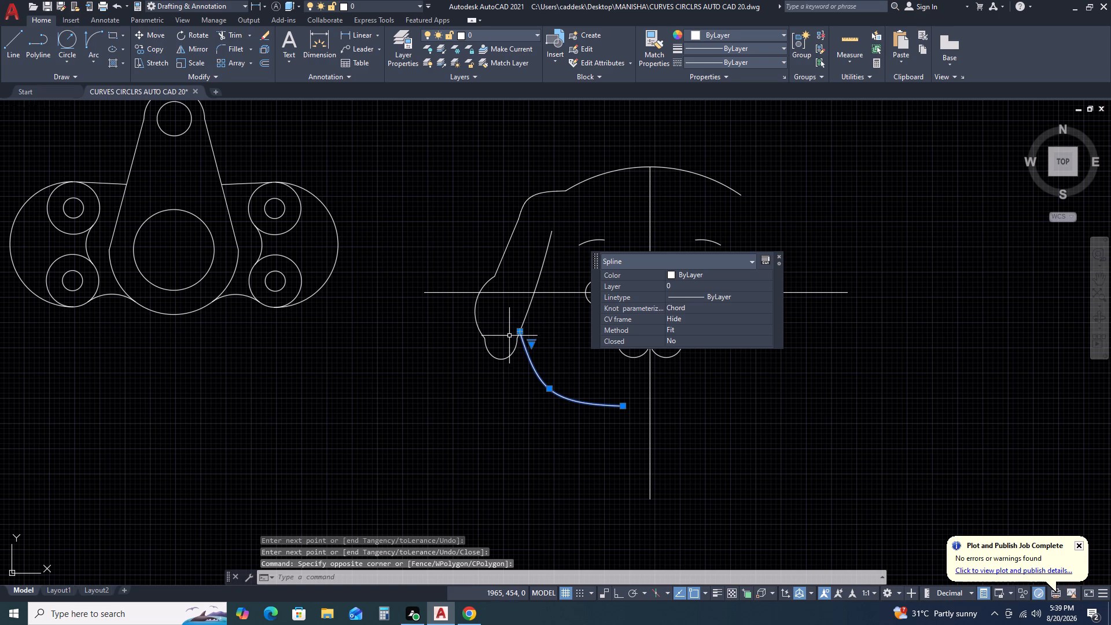
pyautogui.press('Escape')
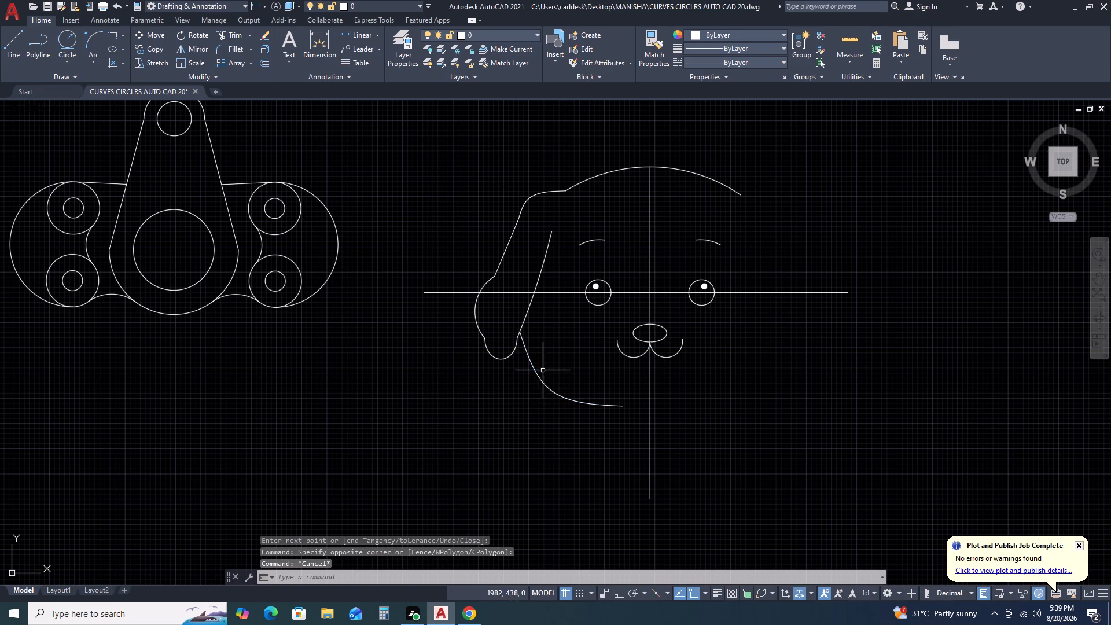
pyautogui.moveTo(568, 378); pyautogui.dragTo(562, 385)
pyautogui.click(547, 398)
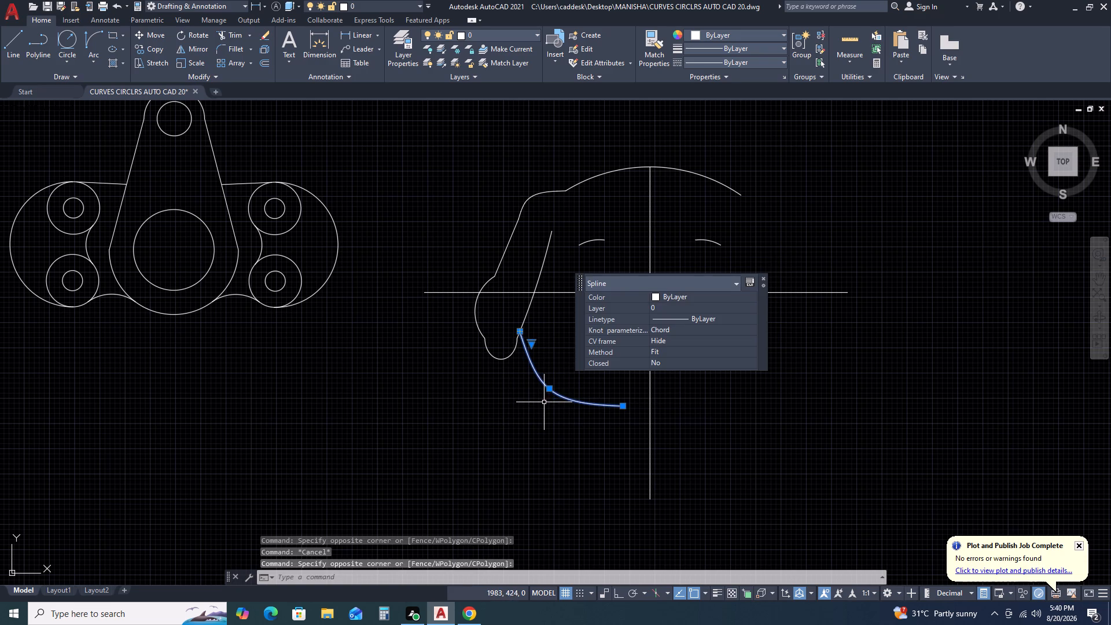
pyautogui.press('m')
pyautogui.press('space')
pyautogui.click(523, 334)
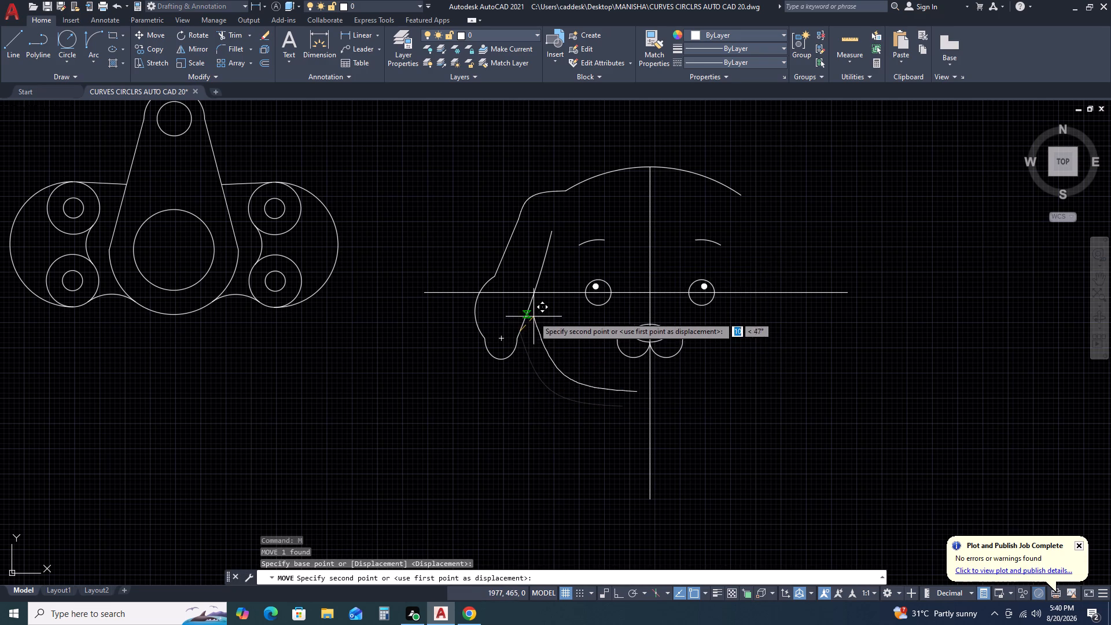
pyautogui.click(528, 307)
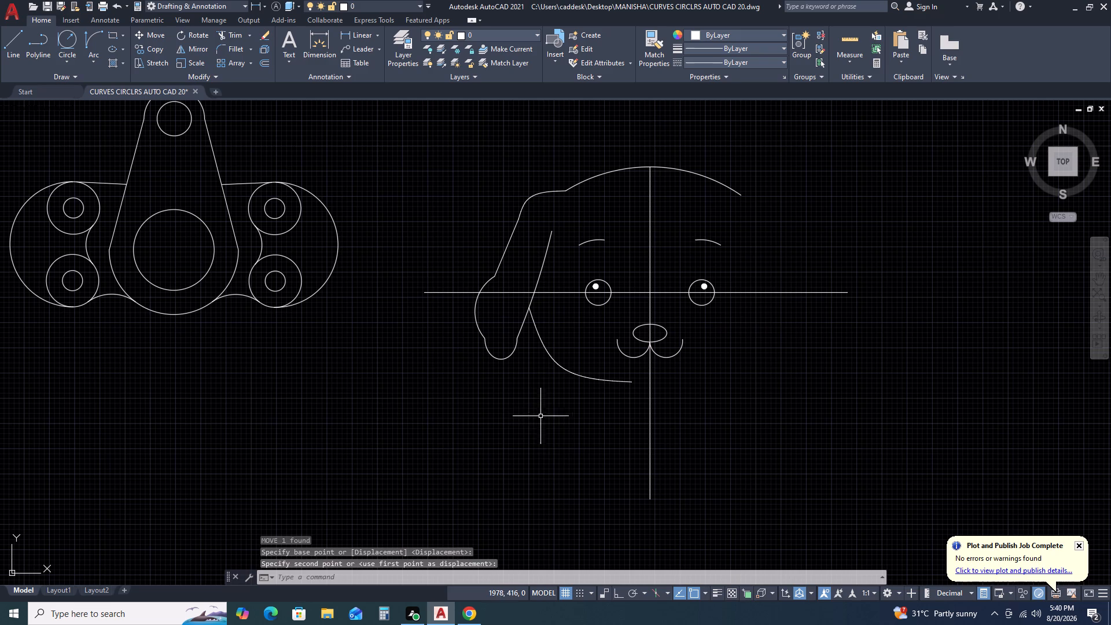
# Scale all five left ear curves down to roughly four-fifths size, based at the point where the ear meets the head arc.
pyautogui.moveTo(592, 395); pyautogui.dragTo(582, 455, button='middle')
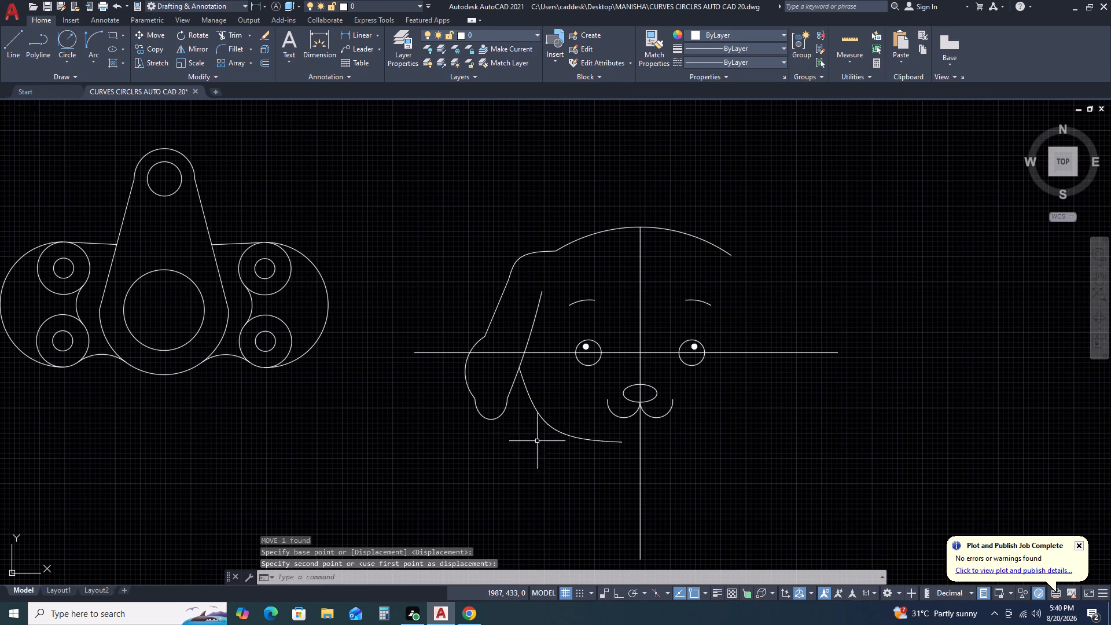
pyautogui.moveTo(508, 425); pyautogui.dragTo(505, 418)
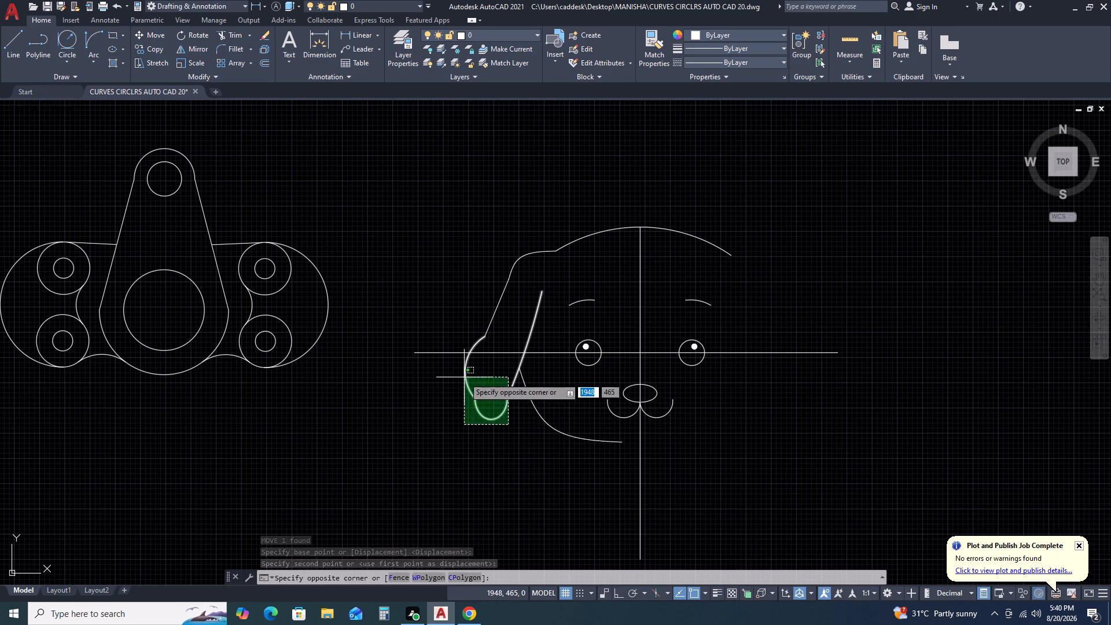
pyautogui.click(464, 377)
pyautogui.moveTo(502, 311); pyautogui.dragTo(487, 299)
pyautogui.click(481, 292)
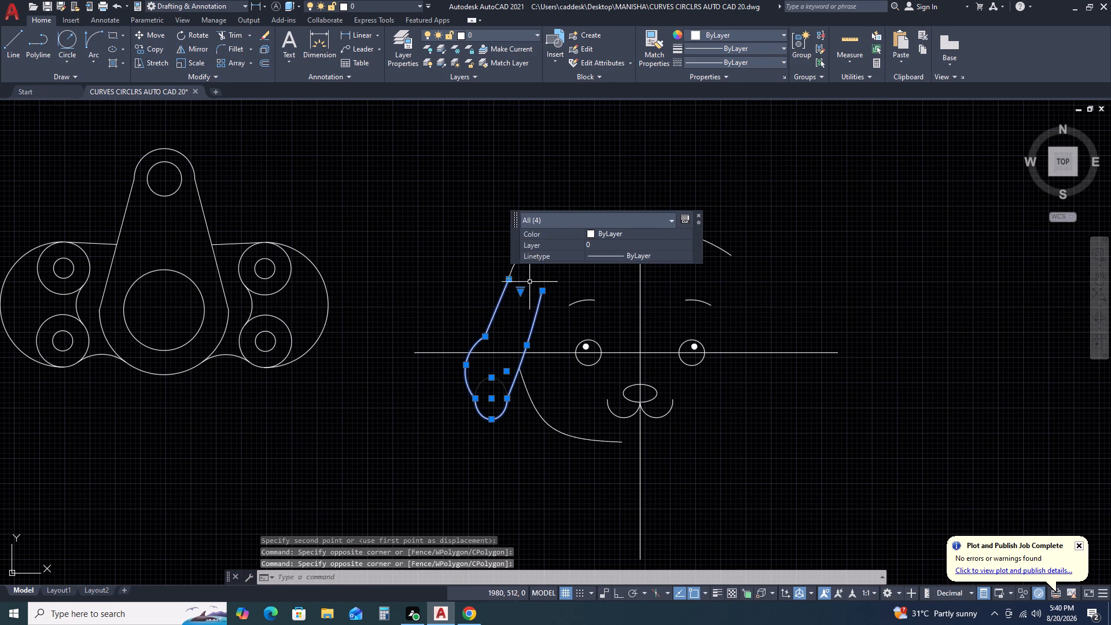
pyautogui.moveTo(506, 300); pyautogui.dragTo(431, 363, button='middle')
pyautogui.moveTo(462, 325); pyautogui.dragTo(452, 321)
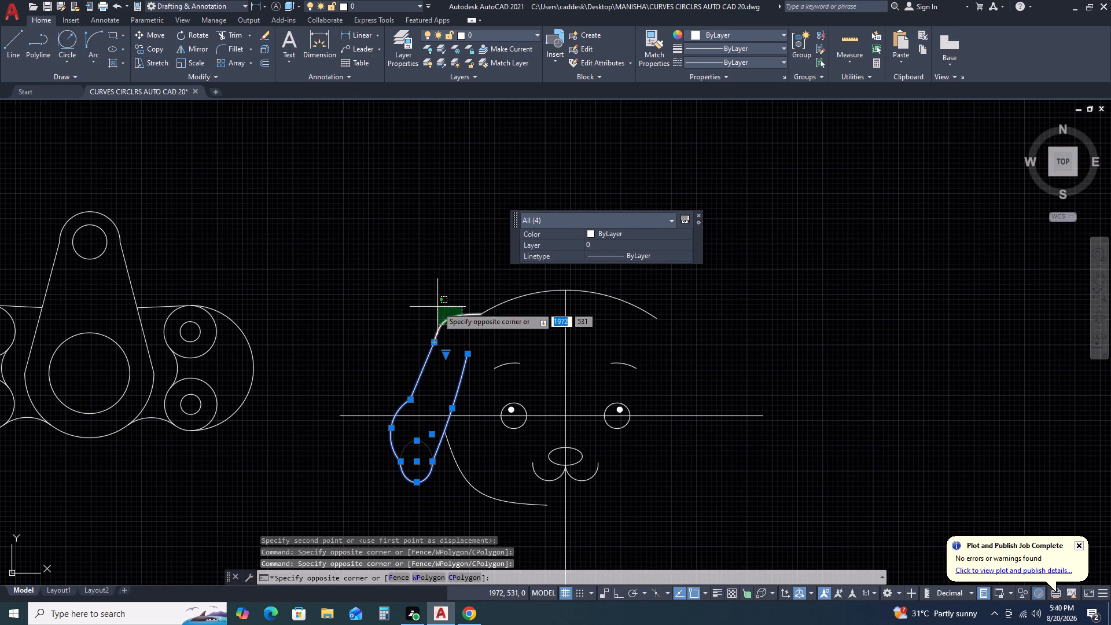
pyautogui.click(437, 307)
pyautogui.press('s')
pyautogui.press('c')
pyautogui.press('space')
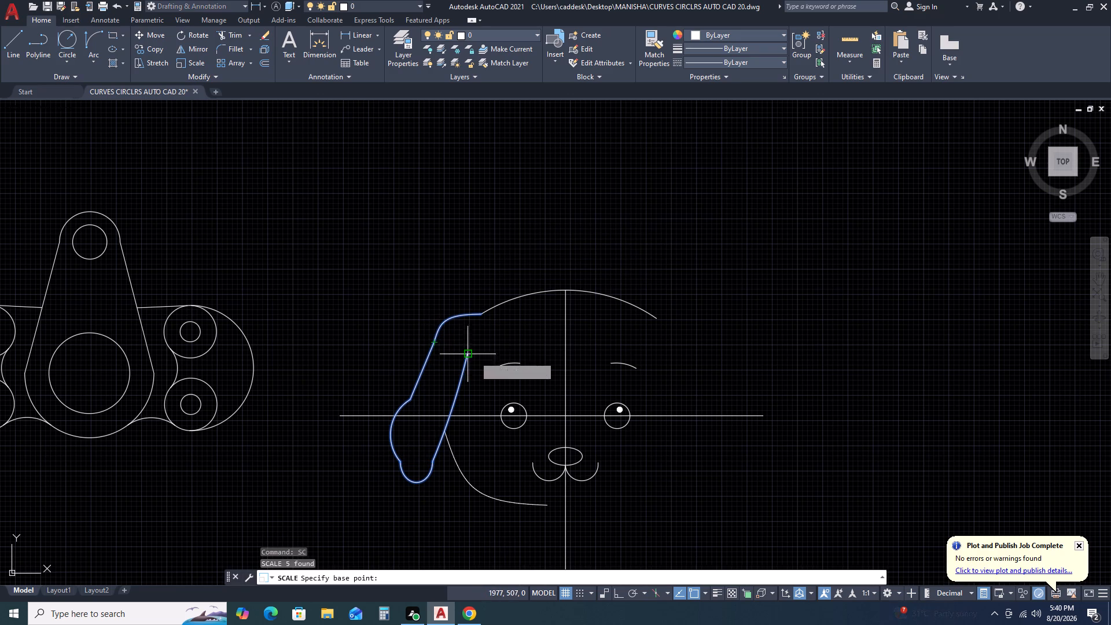
pyautogui.click(483, 315)
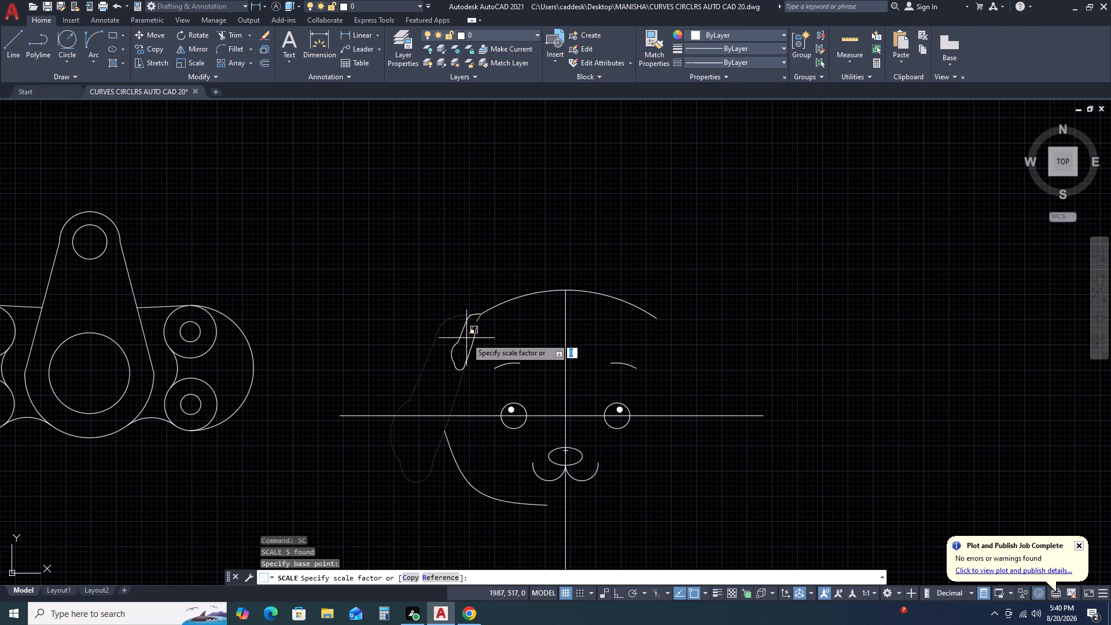
pyautogui.click(449, 376)
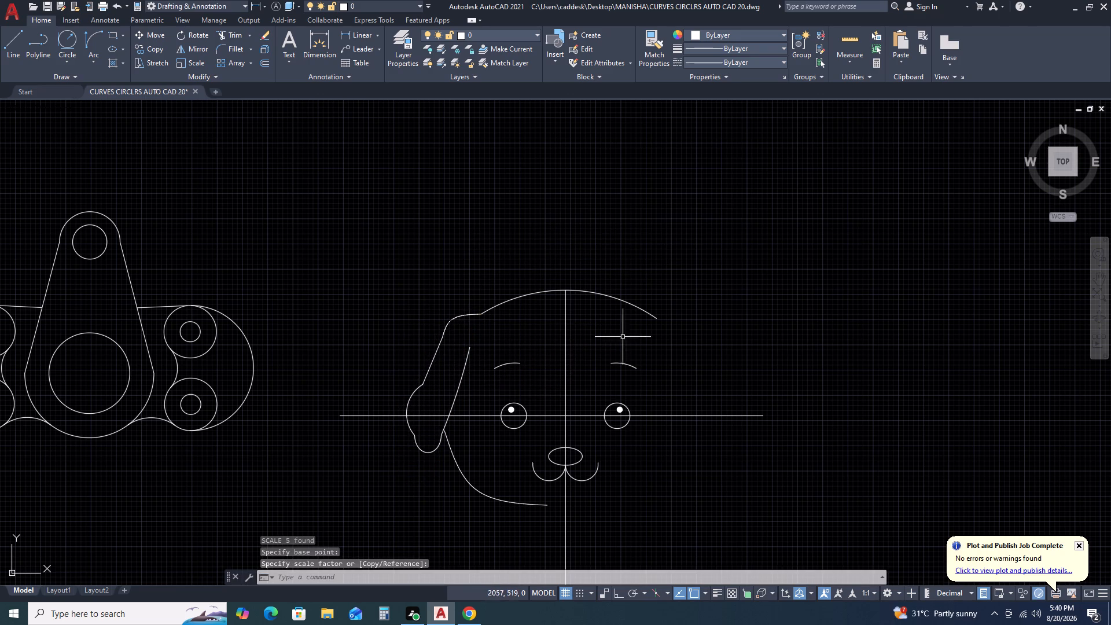
# Mirror the left ear curves and the left jaw spline about the vertical centre line, keeping the originals.
pyautogui.scroll(-2, 684, 347)
pyautogui.moveTo(709, 332); pyautogui.dragTo(709, 318, button='middle')
pyautogui.scroll(1, 608, 379)
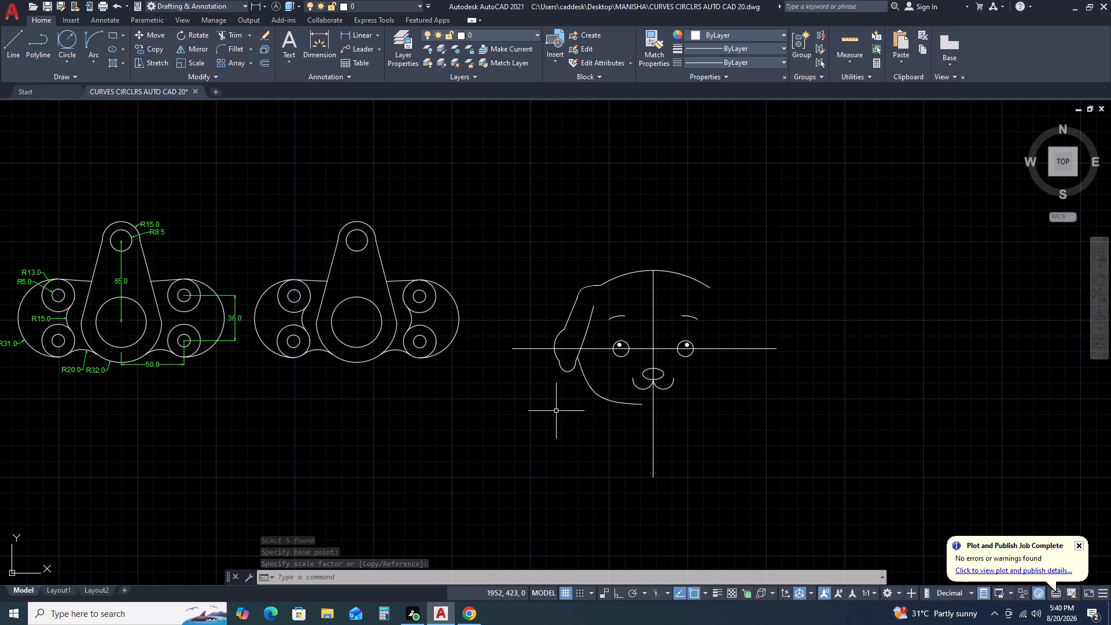
pyautogui.scroll(2, 519, 262)
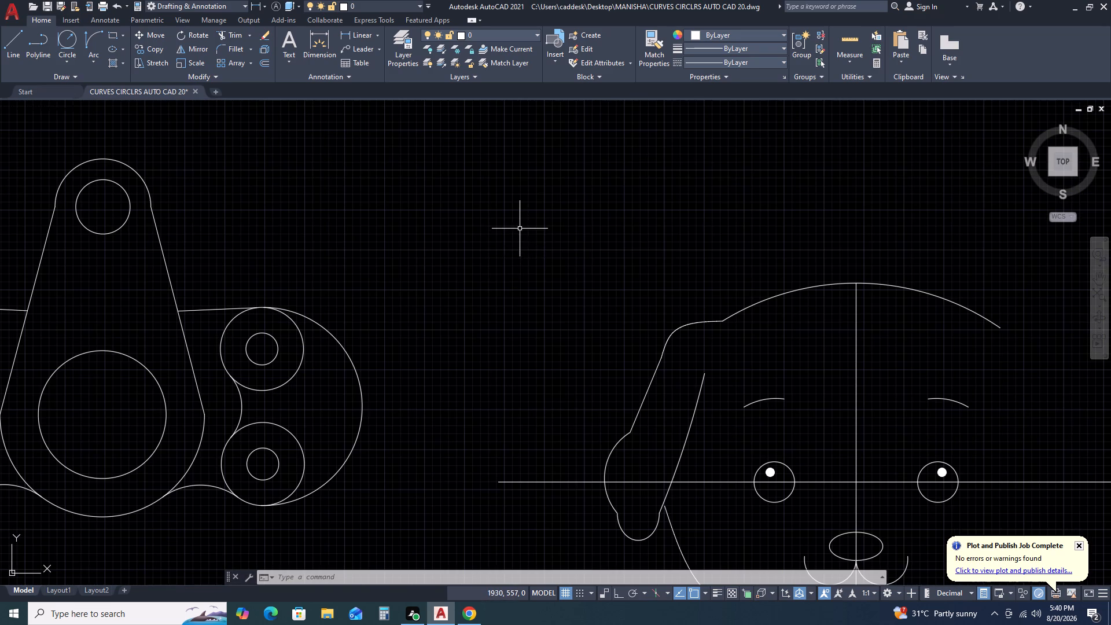
pyautogui.click(520, 229)
pyautogui.scroll(-2, 574, 289)
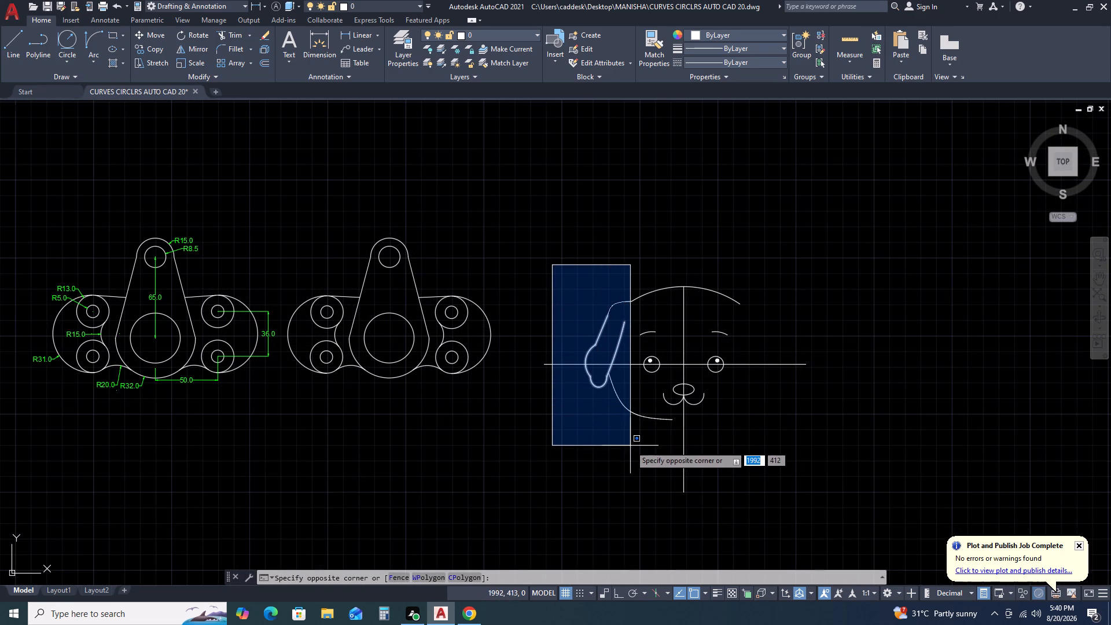
pyautogui.click(636, 444)
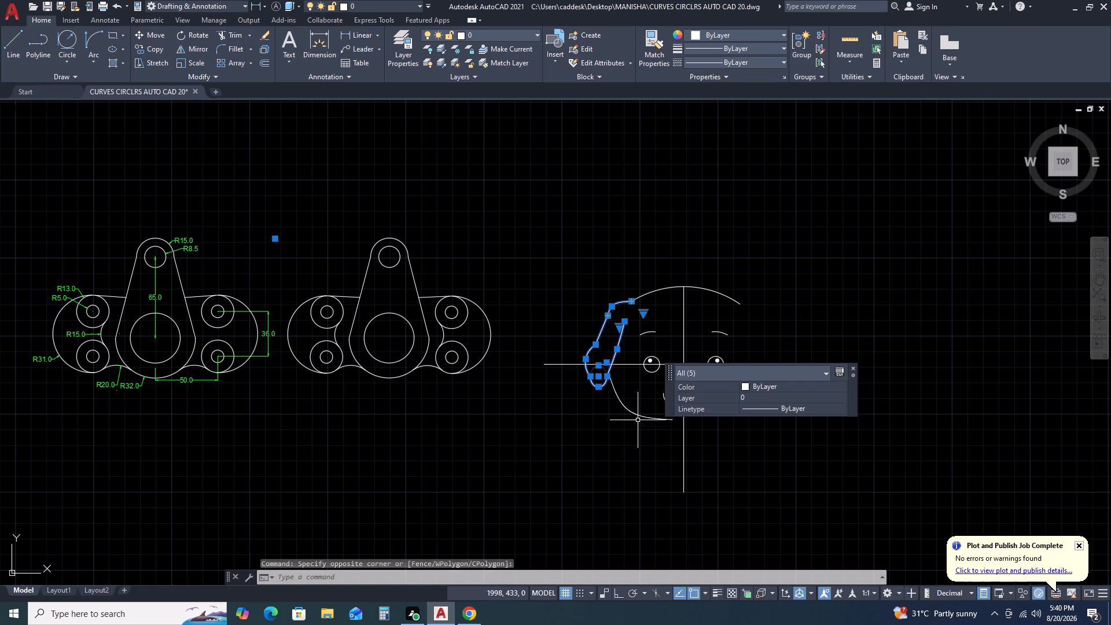
pyautogui.click(642, 408)
pyautogui.click(622, 427)
pyautogui.press('m')
pyautogui.press('i')
pyautogui.press('space')
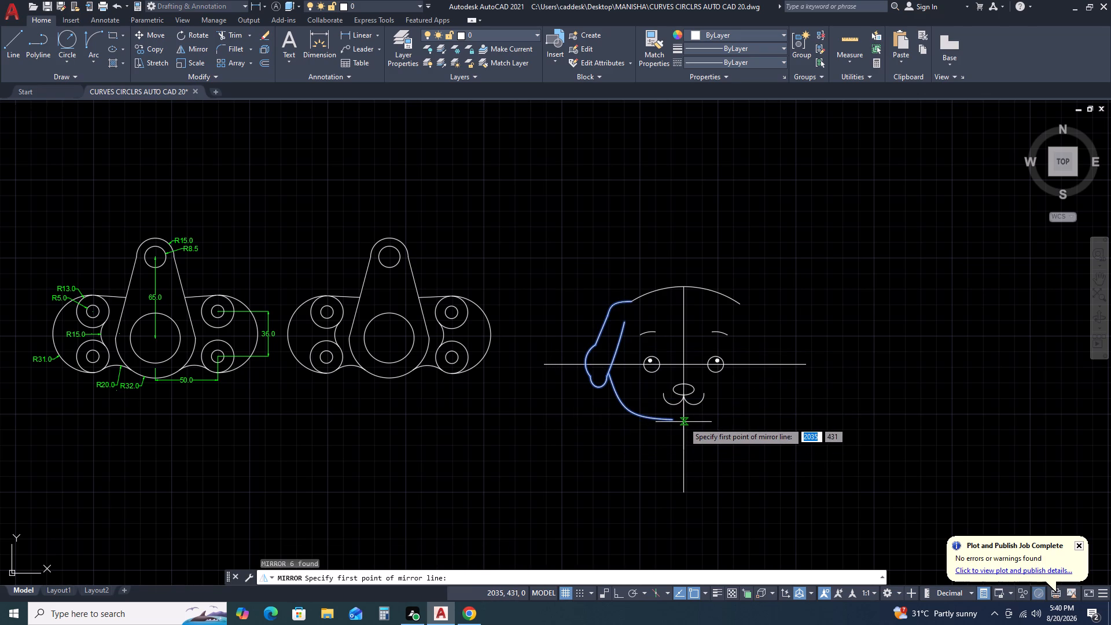
pyautogui.click(683, 392)
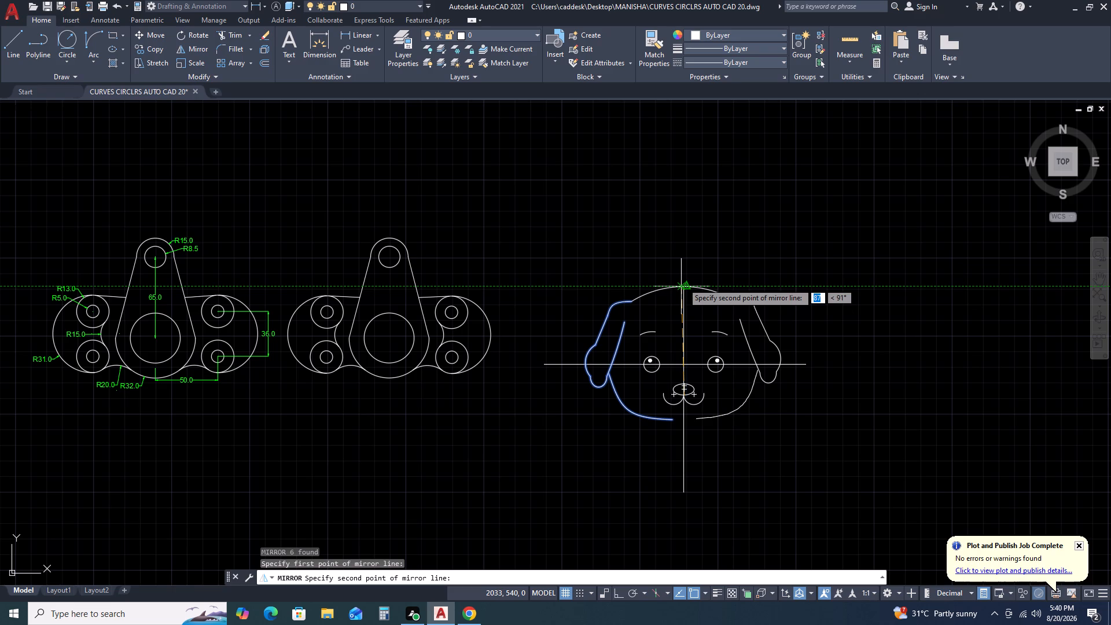
pyautogui.press('F8')
pyautogui.doubleClick(683, 282)
pyautogui.click(710, 326)
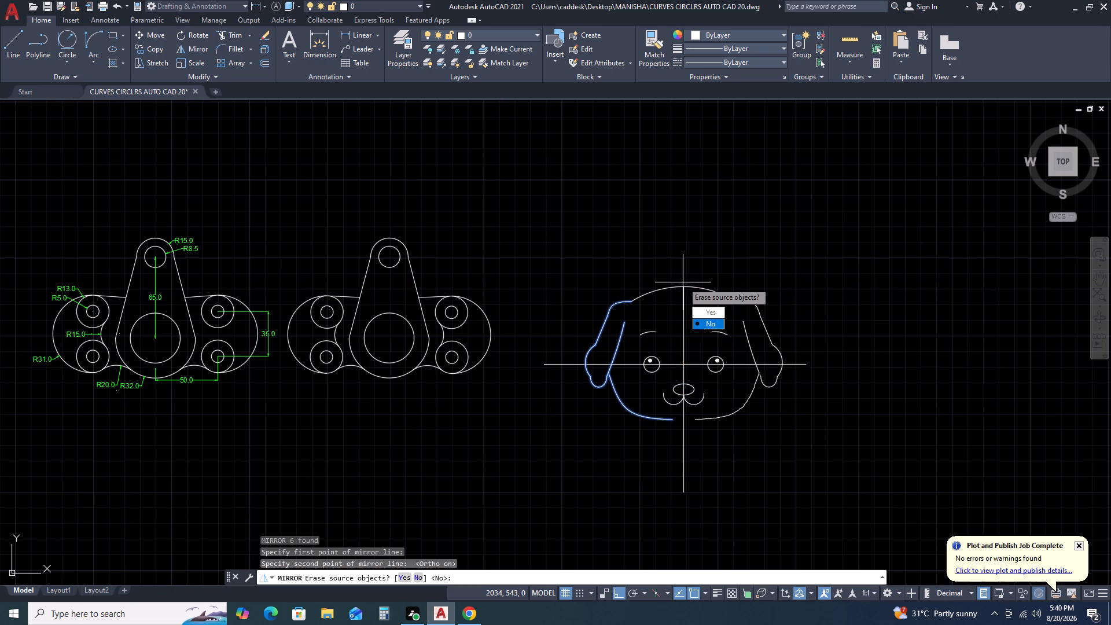
# Trim the short end of the head arc that overhangs inside the top of the right ear.
pyautogui.scroll(3, 753, 311)
pyautogui.scroll(-3, 771, 304)
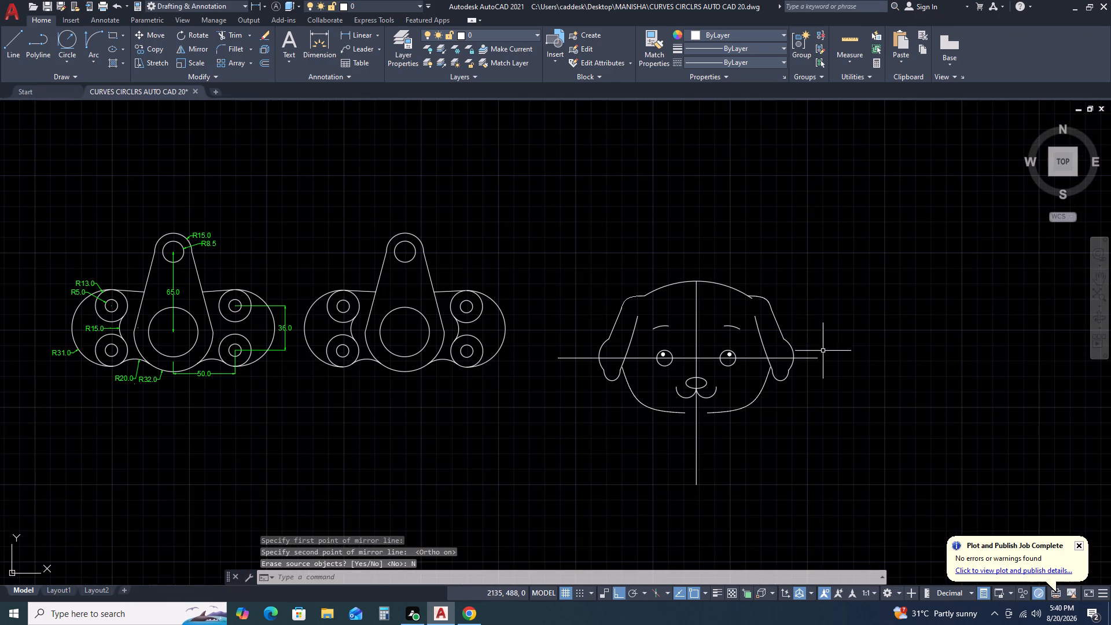
pyautogui.scroll(3, 772, 363)
pyautogui.scroll(-1, 781, 361)
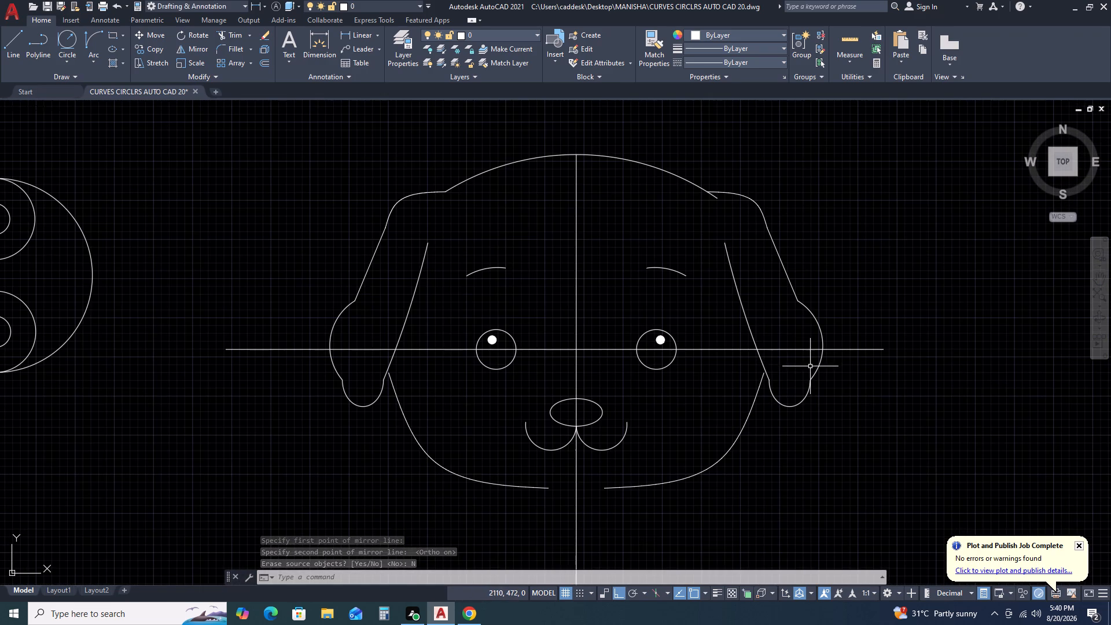
pyautogui.scroll(-1, 721, 379)
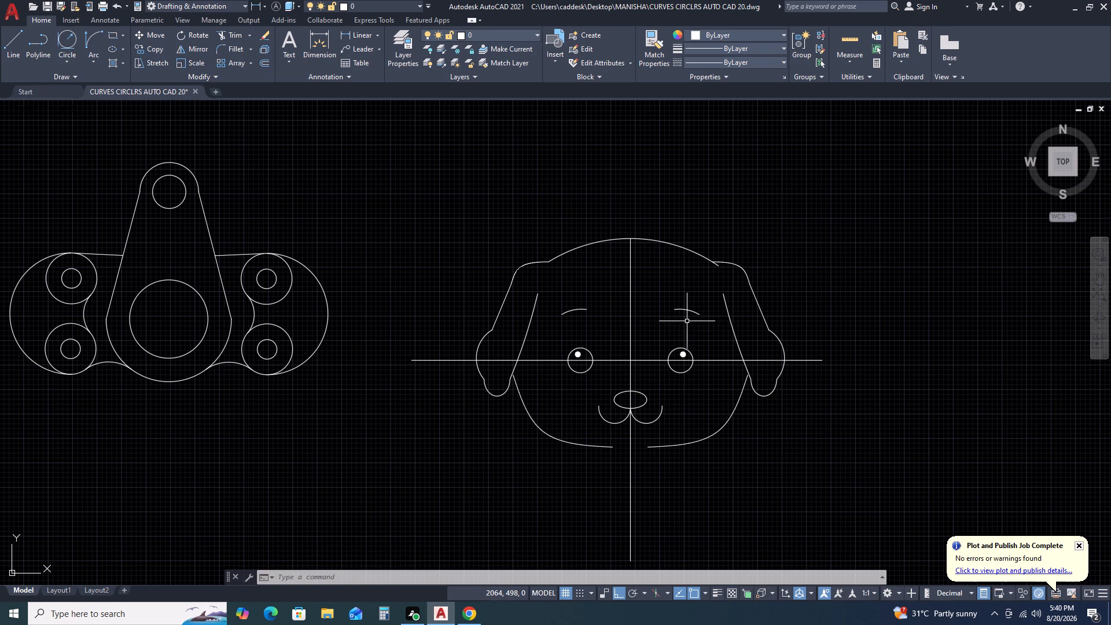
pyautogui.scroll(2, 727, 258)
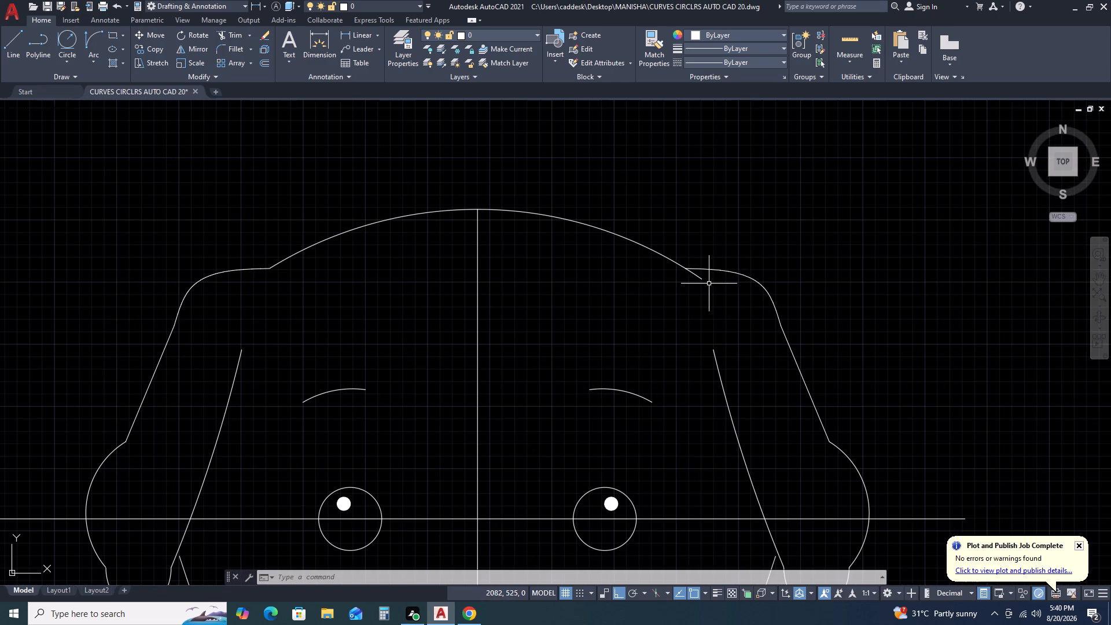
pyautogui.press('t')
pyautogui.write('R')
pyautogui.press('space')
pyautogui.click(698, 278)
pyautogui.scroll(-3, 752, 306)
pyautogui.press('Escape')
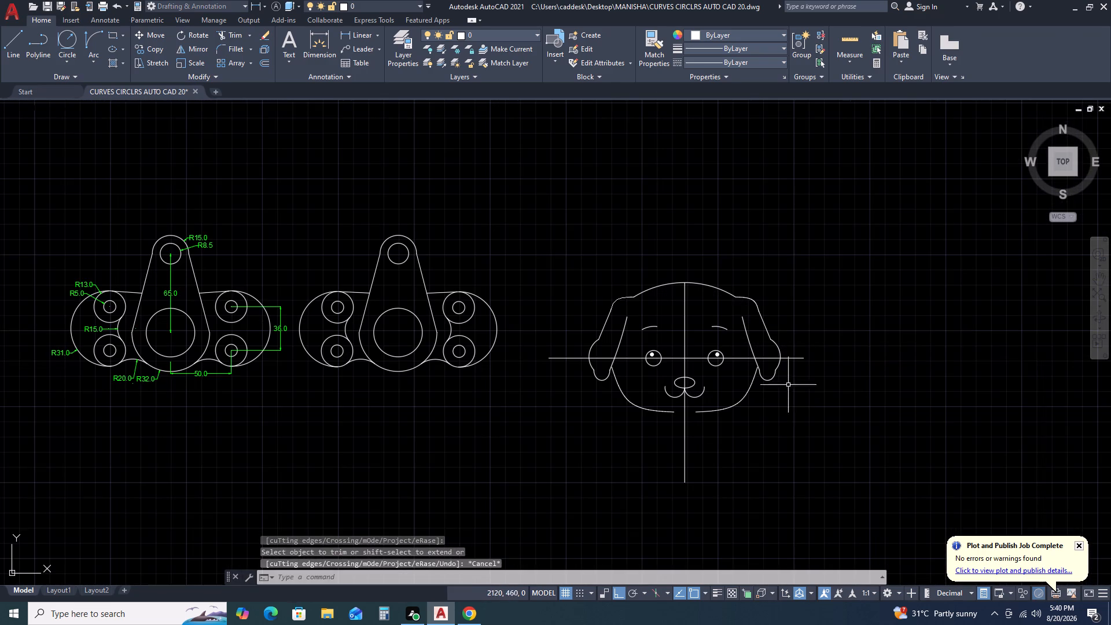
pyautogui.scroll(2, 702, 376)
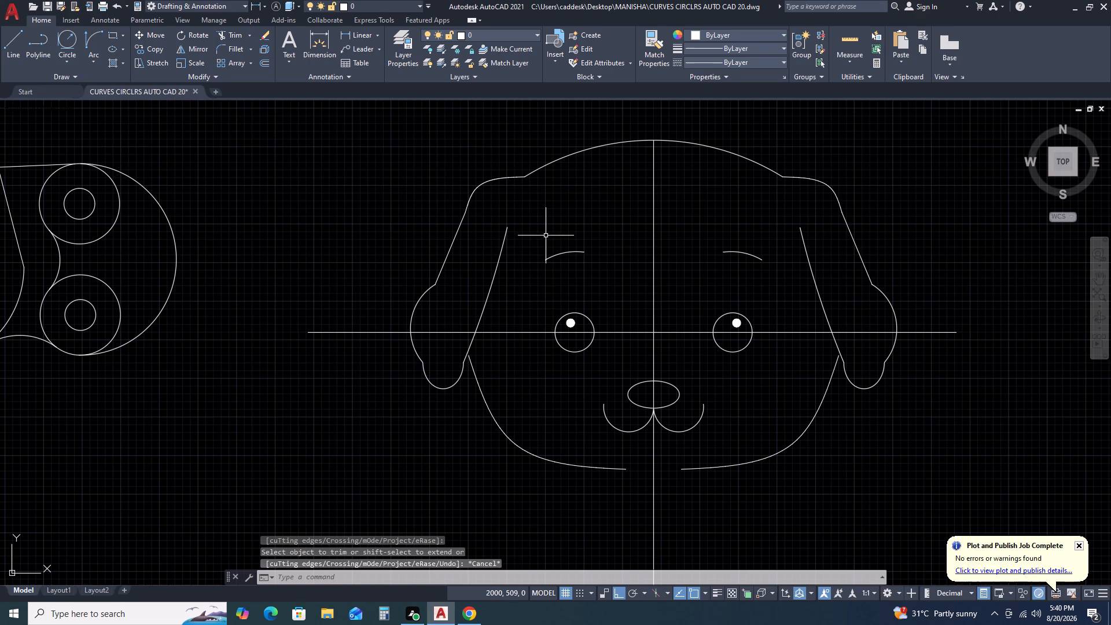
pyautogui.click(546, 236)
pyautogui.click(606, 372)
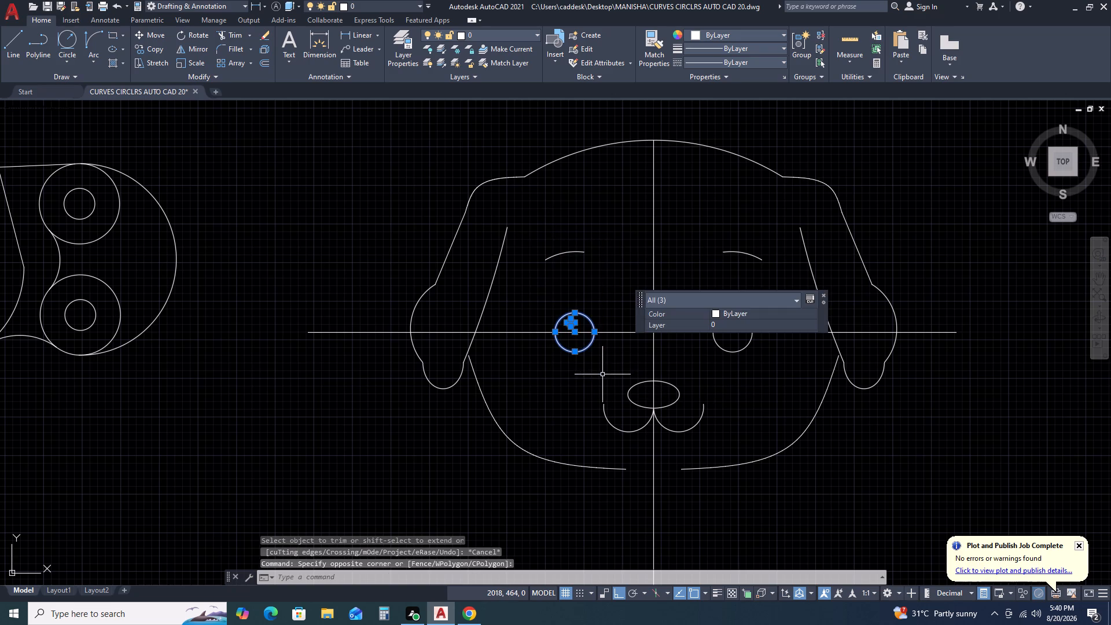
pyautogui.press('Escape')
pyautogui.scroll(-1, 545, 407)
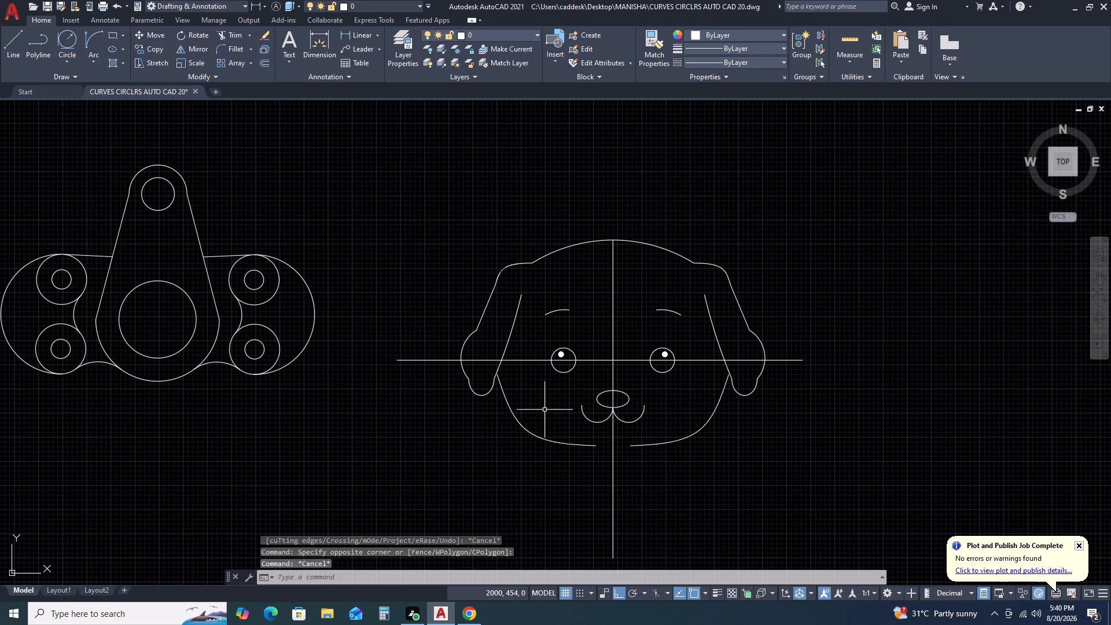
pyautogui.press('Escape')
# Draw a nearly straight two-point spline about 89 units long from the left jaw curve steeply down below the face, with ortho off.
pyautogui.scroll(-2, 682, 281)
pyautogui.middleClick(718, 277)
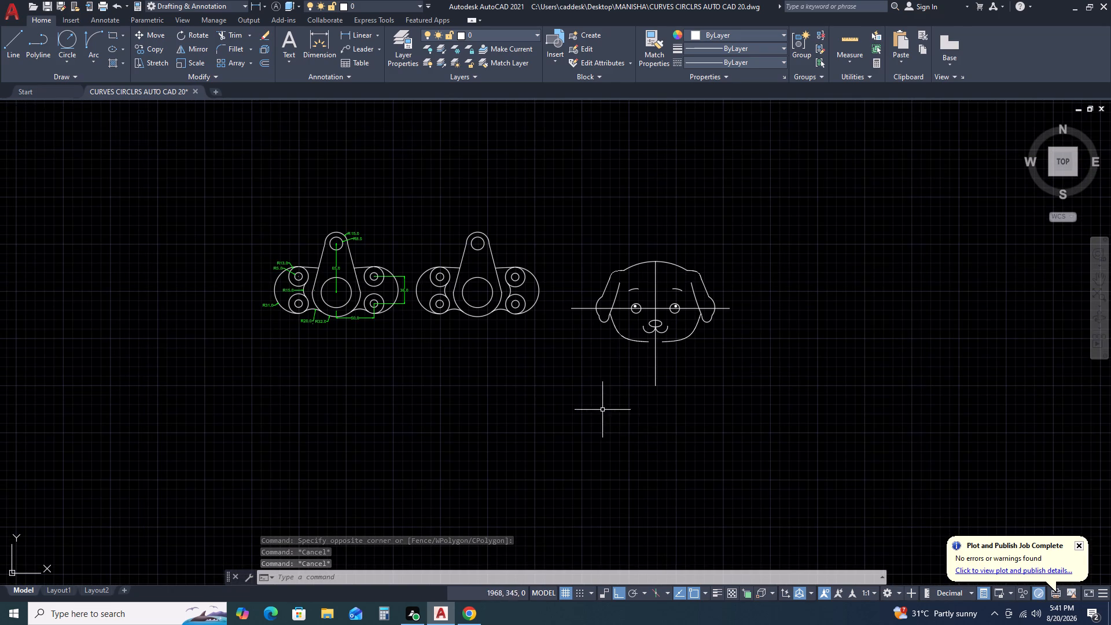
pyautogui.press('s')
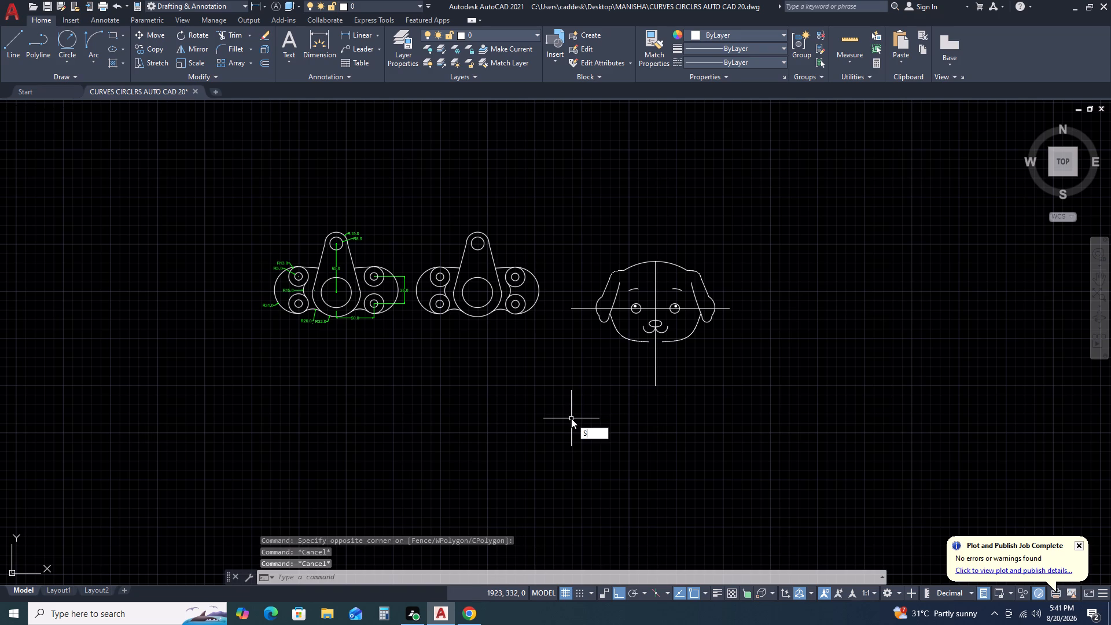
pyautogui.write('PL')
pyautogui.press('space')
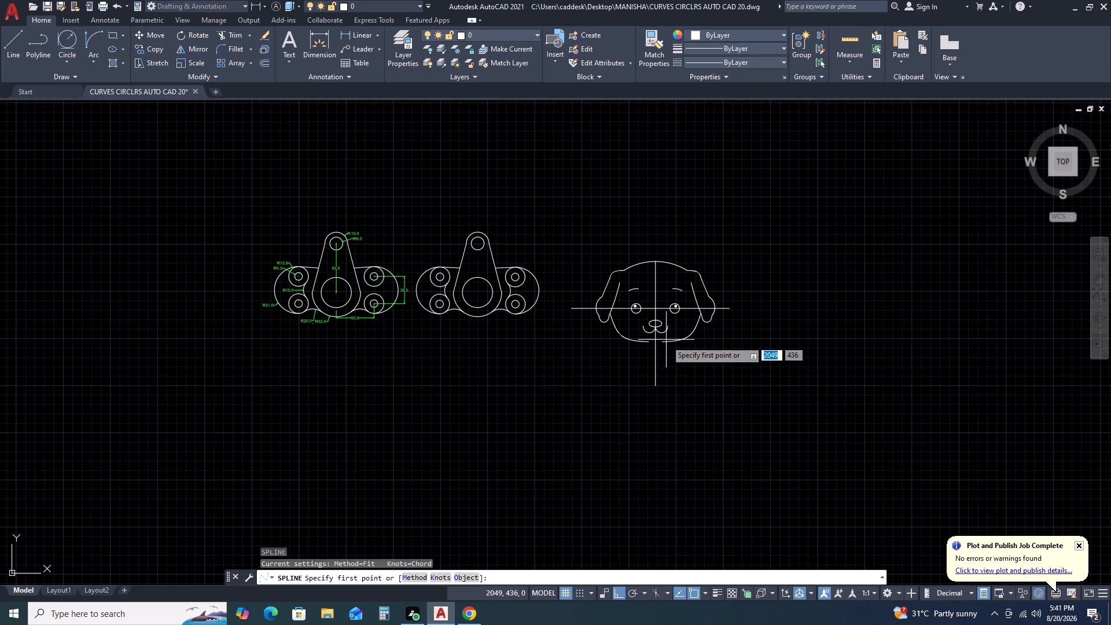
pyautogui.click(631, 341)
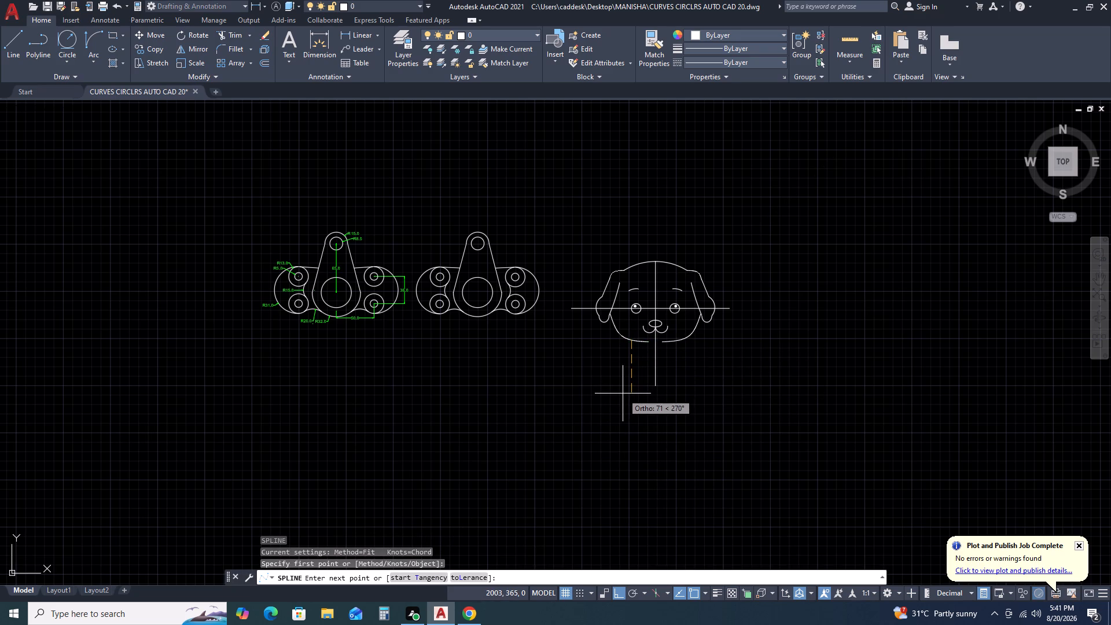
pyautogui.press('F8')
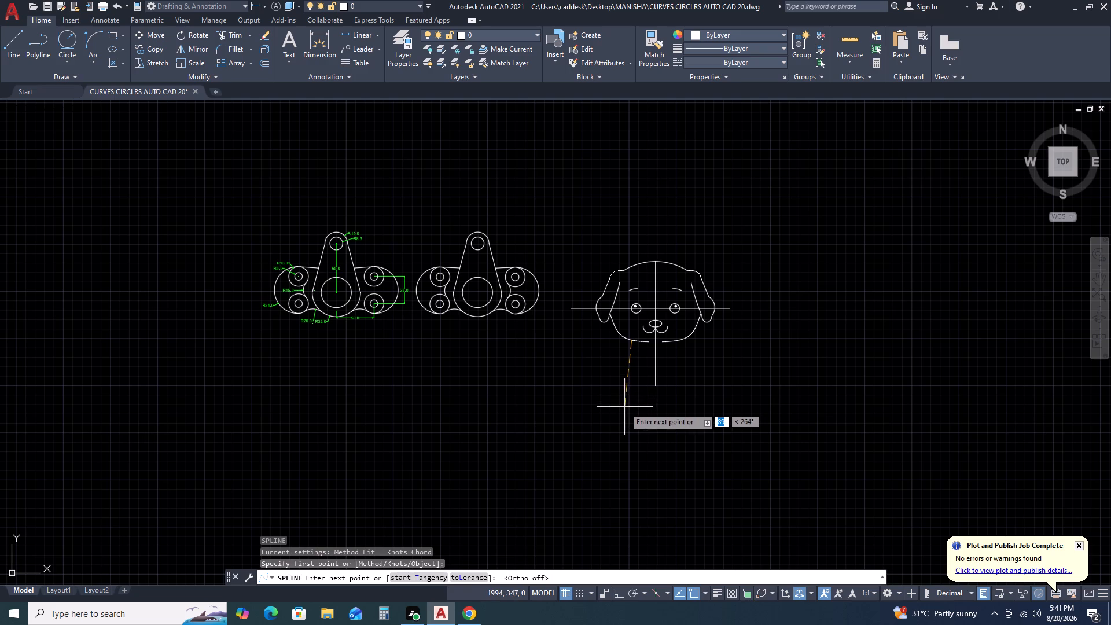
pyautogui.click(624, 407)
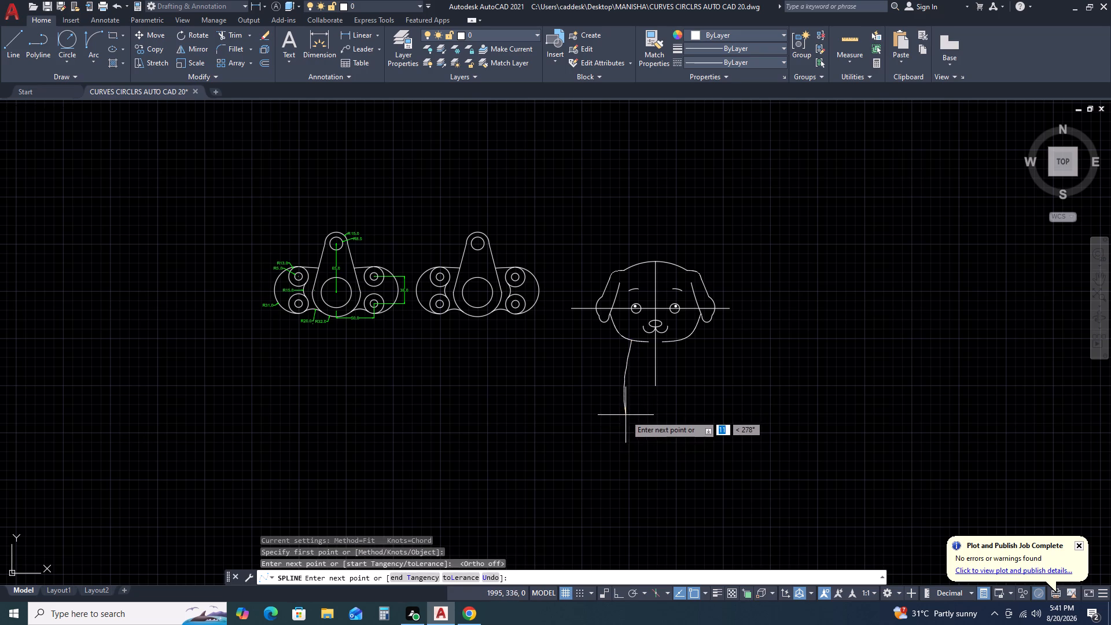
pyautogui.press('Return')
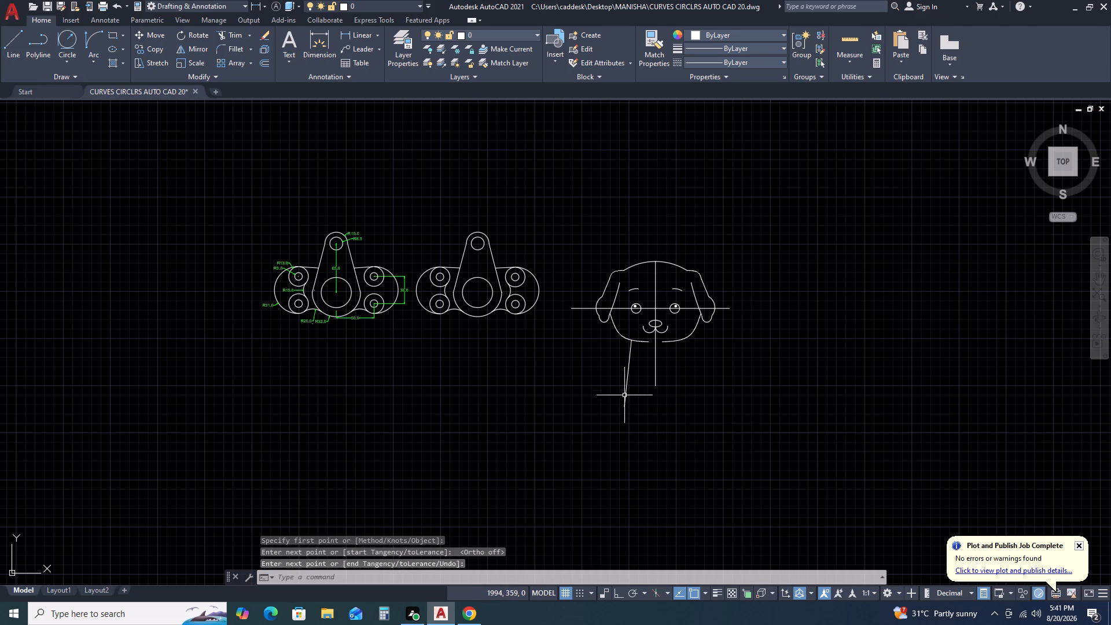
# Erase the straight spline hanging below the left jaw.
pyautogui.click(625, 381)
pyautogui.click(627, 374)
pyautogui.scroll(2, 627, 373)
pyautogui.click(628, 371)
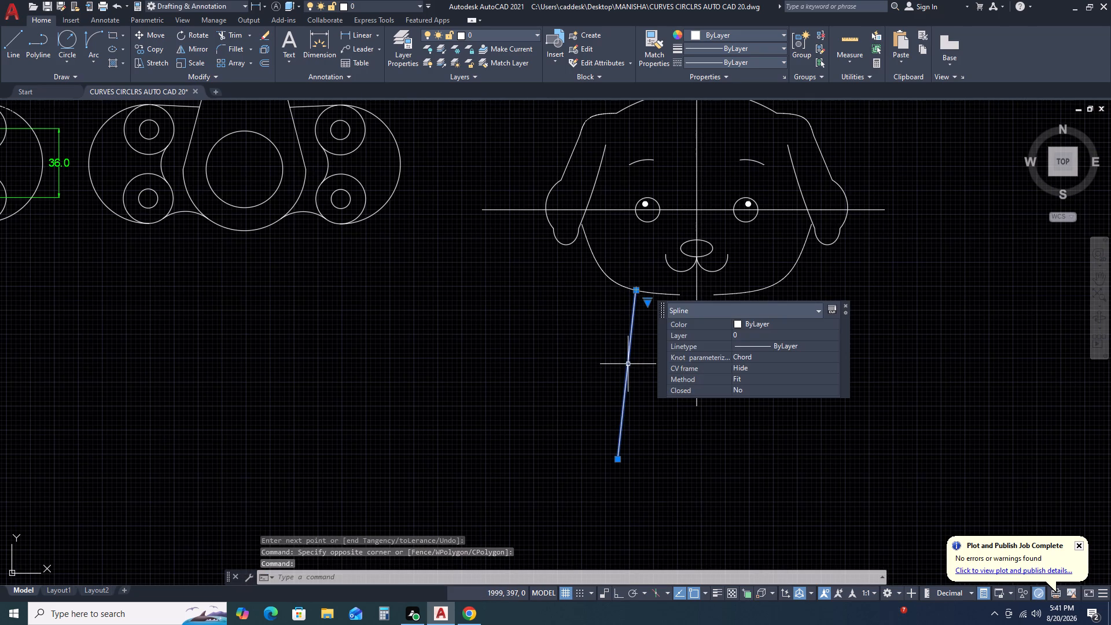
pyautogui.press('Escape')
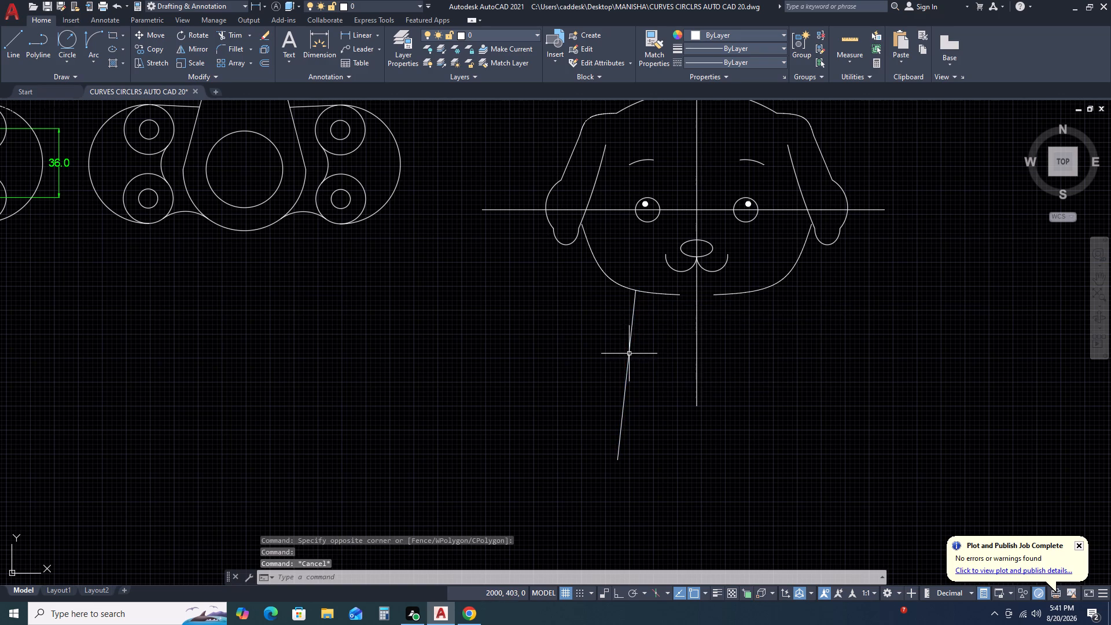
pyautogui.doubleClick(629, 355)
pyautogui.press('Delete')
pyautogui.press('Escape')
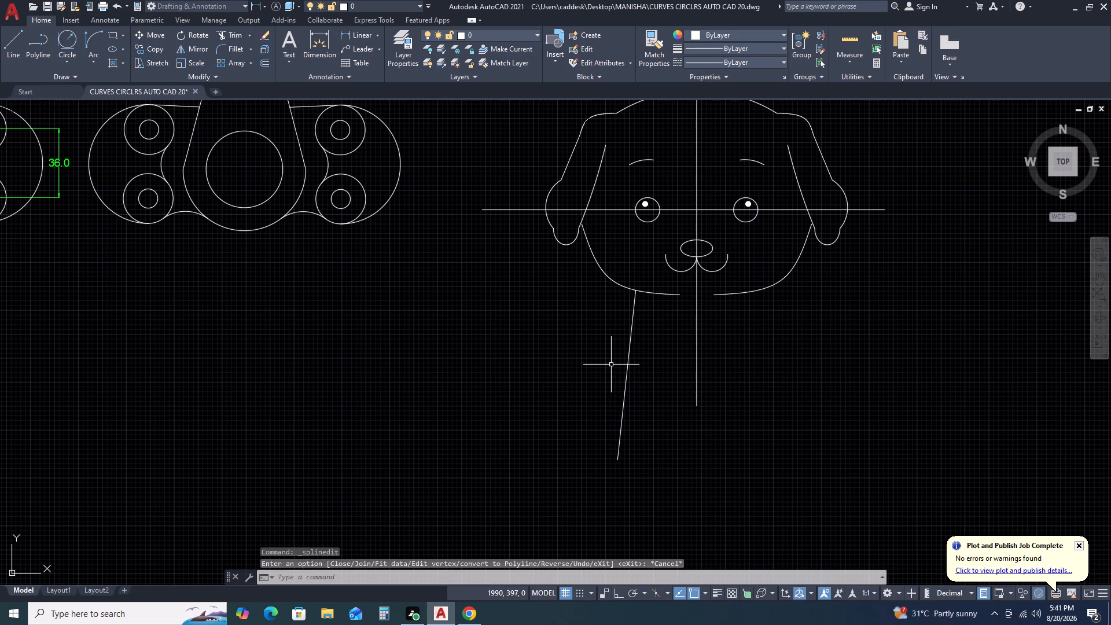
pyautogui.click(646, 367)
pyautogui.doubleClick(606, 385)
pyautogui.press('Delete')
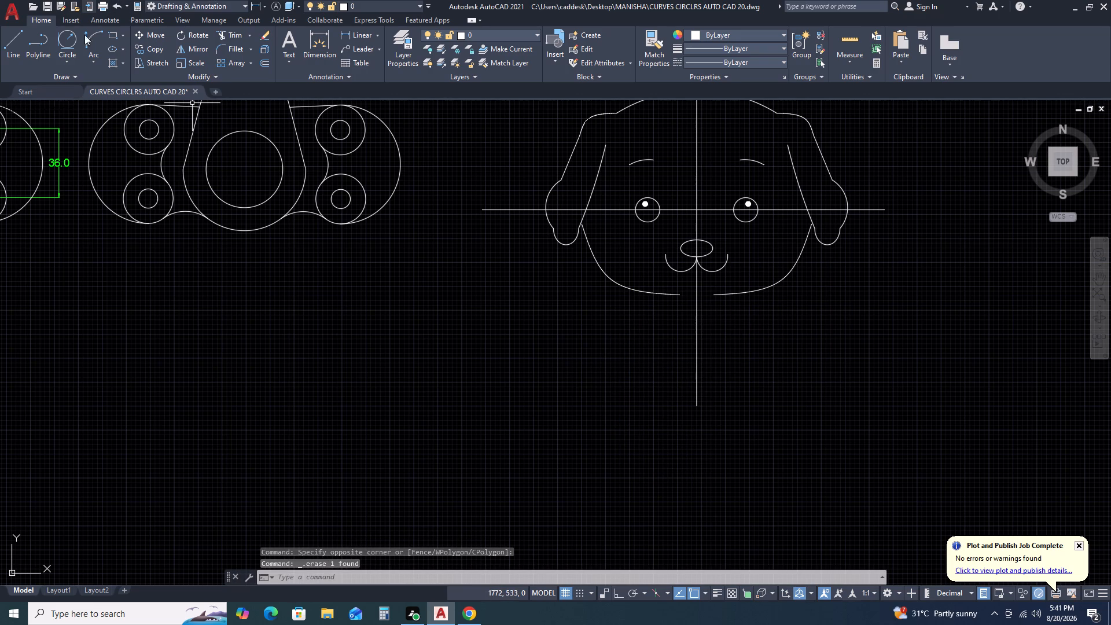
# Draw a three-point spline from the left jaw curve down about 76 units, its lower end bending in toward the vertical centre line.
pyautogui.press('s')
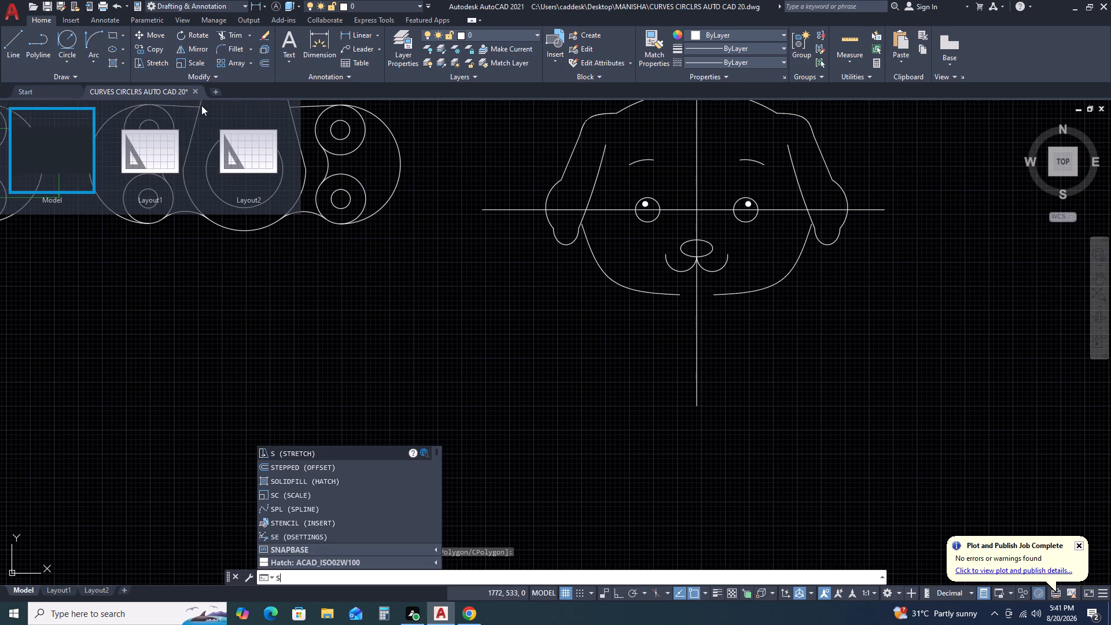
pyautogui.press('p')
pyautogui.press('l')
pyautogui.press('space')
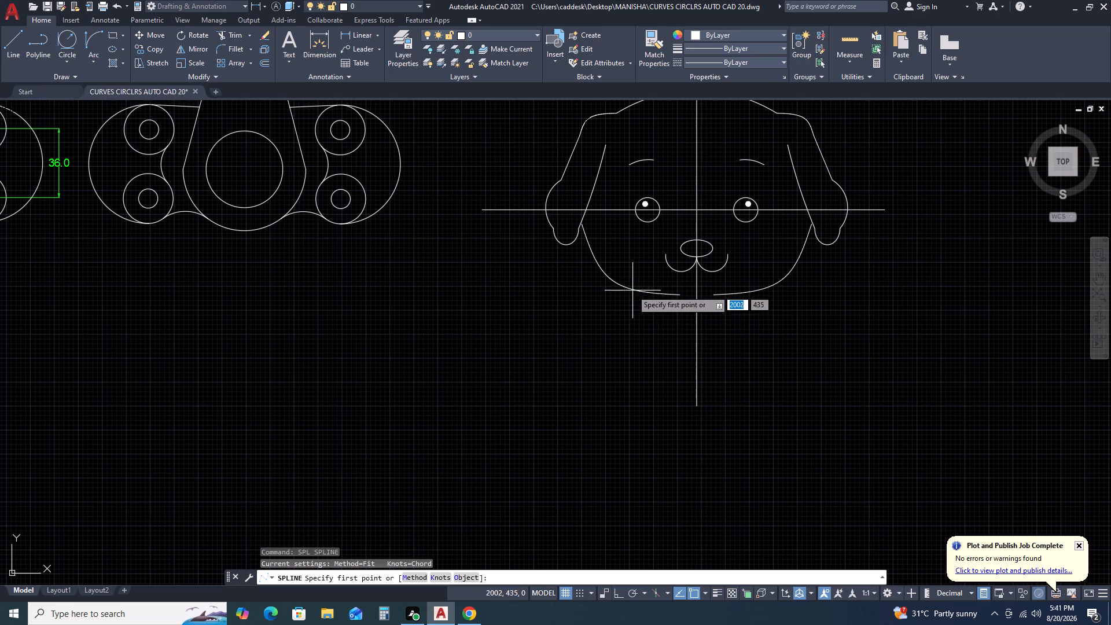
pyautogui.doubleClick(631, 290)
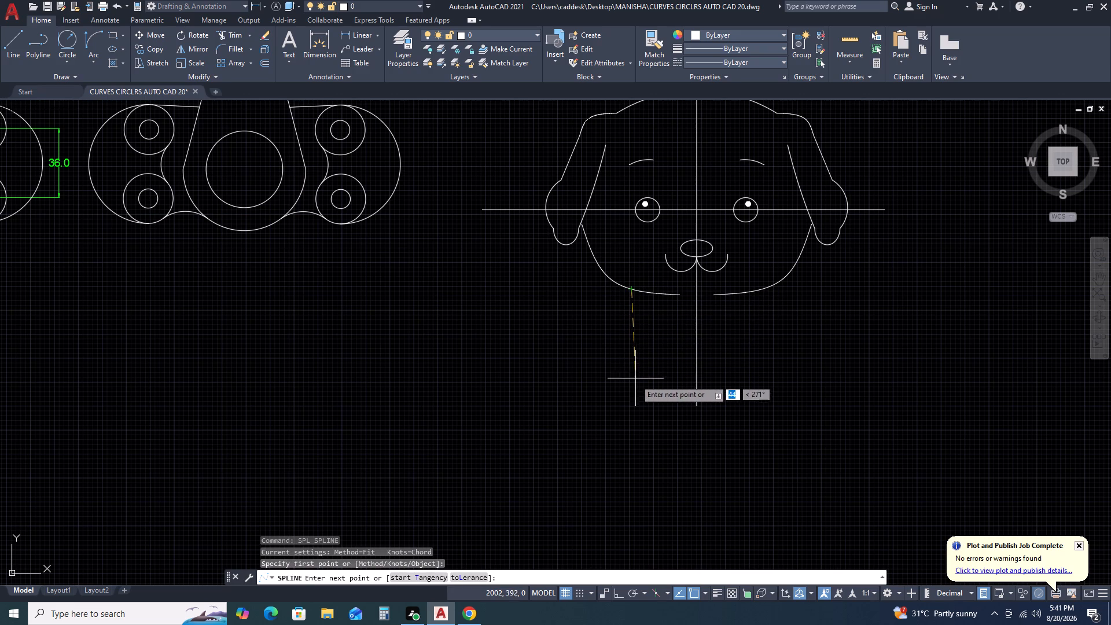
pyautogui.click(638, 409)
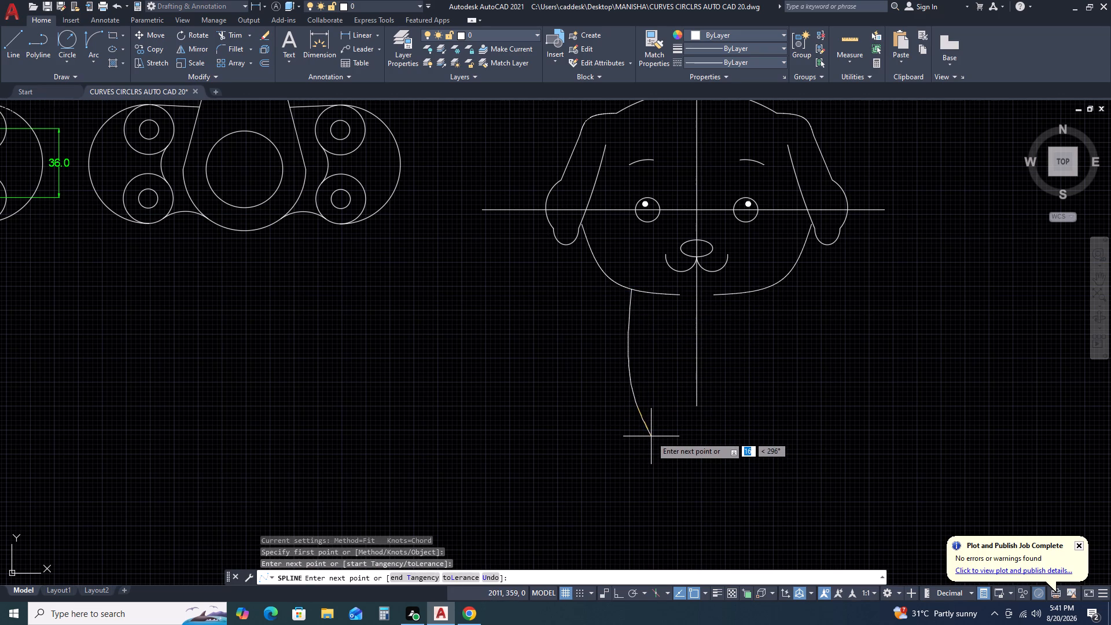
pyautogui.click(650, 436)
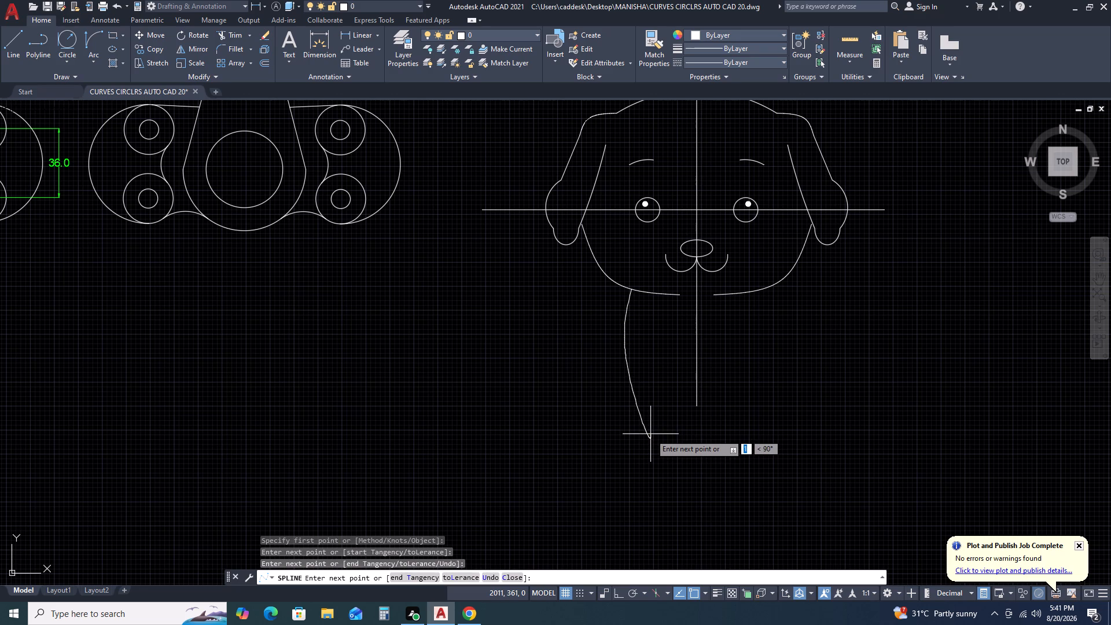
pyautogui.press('Return')
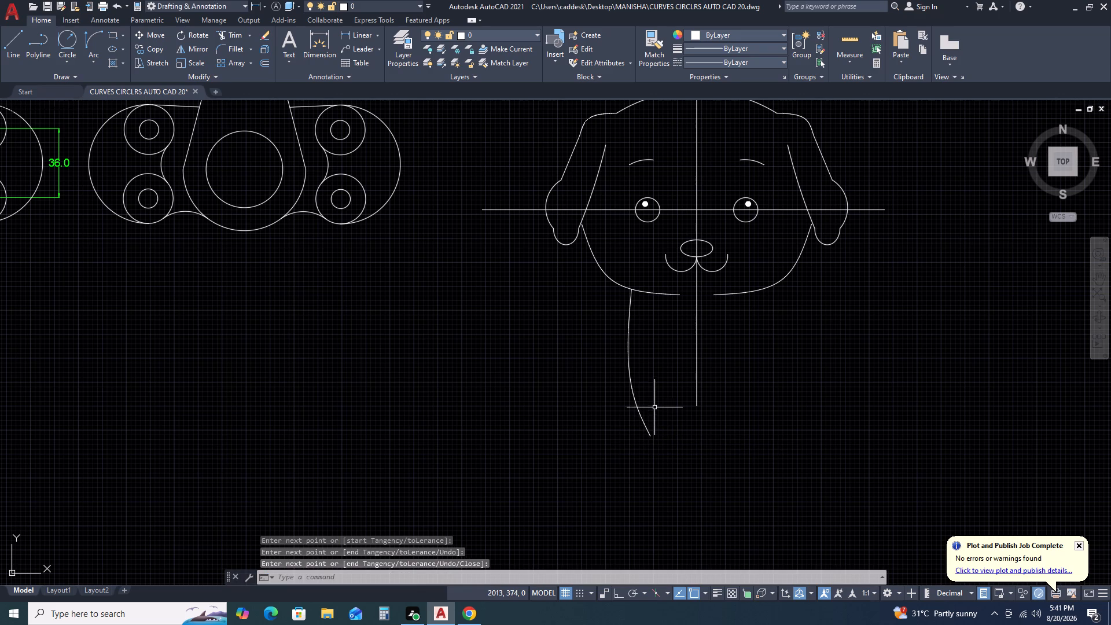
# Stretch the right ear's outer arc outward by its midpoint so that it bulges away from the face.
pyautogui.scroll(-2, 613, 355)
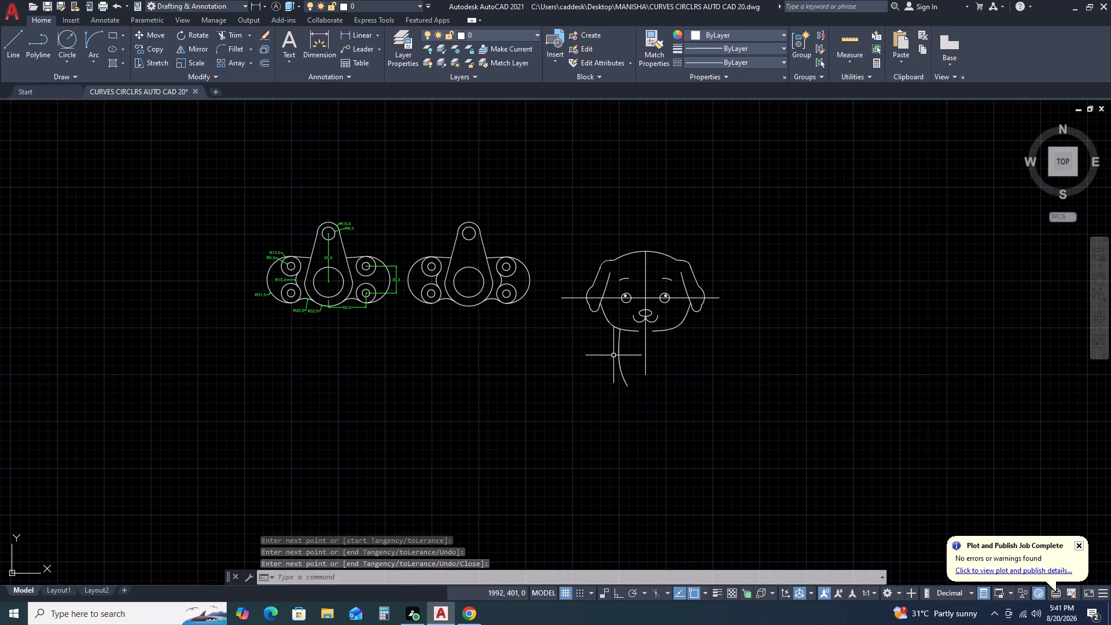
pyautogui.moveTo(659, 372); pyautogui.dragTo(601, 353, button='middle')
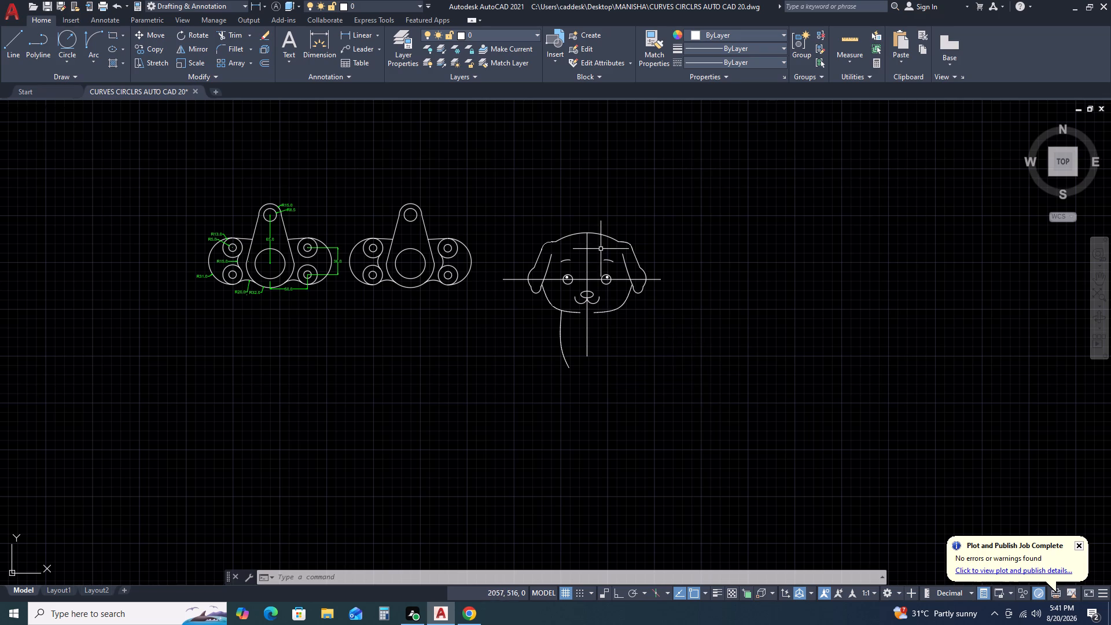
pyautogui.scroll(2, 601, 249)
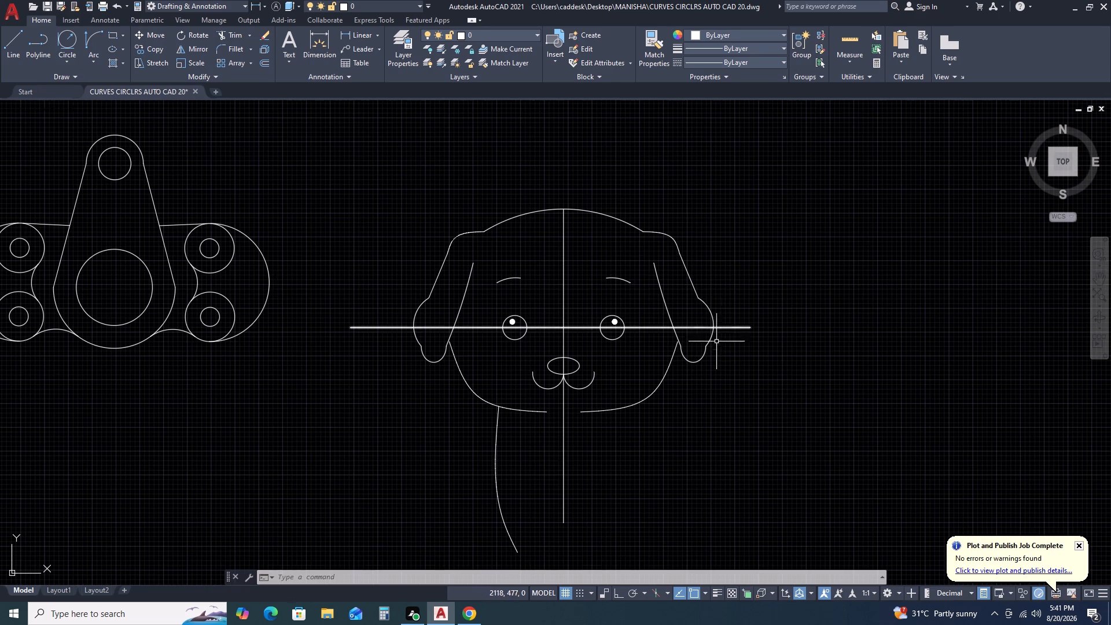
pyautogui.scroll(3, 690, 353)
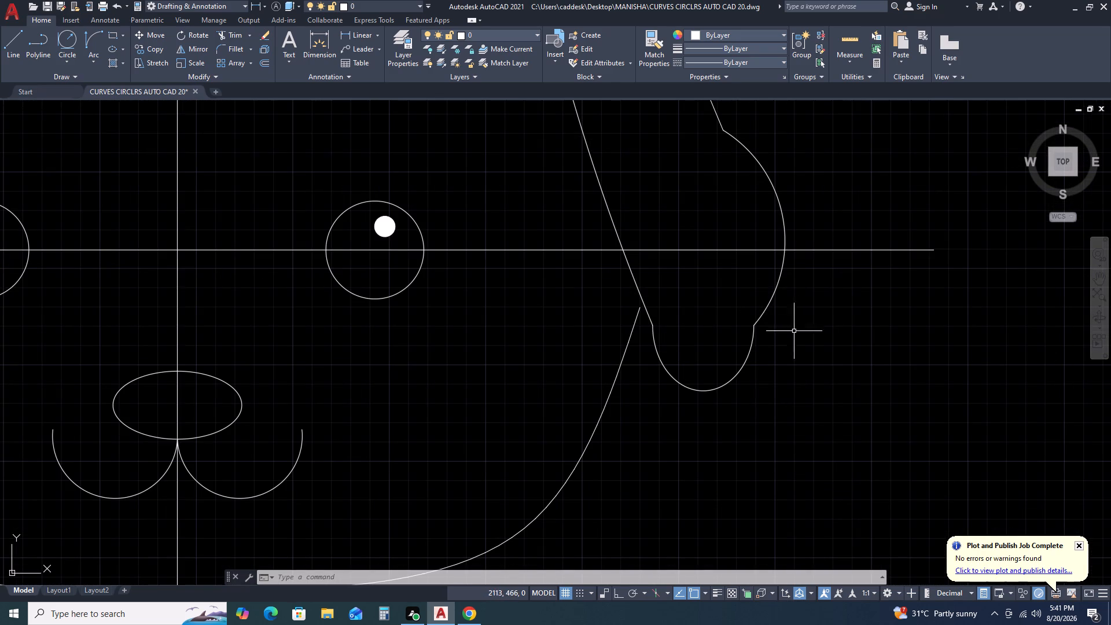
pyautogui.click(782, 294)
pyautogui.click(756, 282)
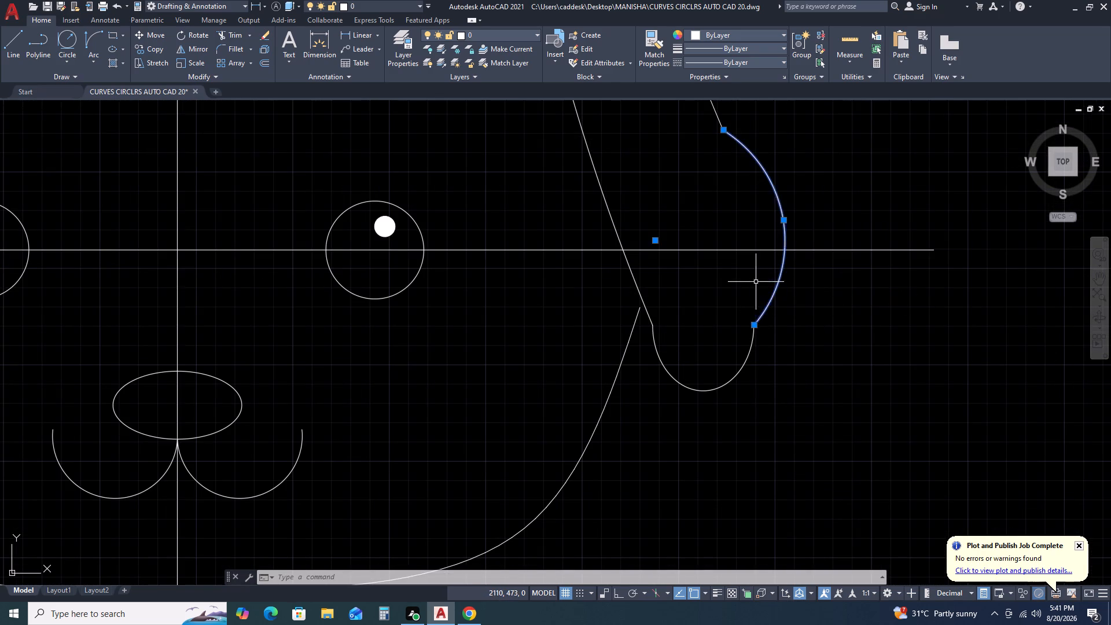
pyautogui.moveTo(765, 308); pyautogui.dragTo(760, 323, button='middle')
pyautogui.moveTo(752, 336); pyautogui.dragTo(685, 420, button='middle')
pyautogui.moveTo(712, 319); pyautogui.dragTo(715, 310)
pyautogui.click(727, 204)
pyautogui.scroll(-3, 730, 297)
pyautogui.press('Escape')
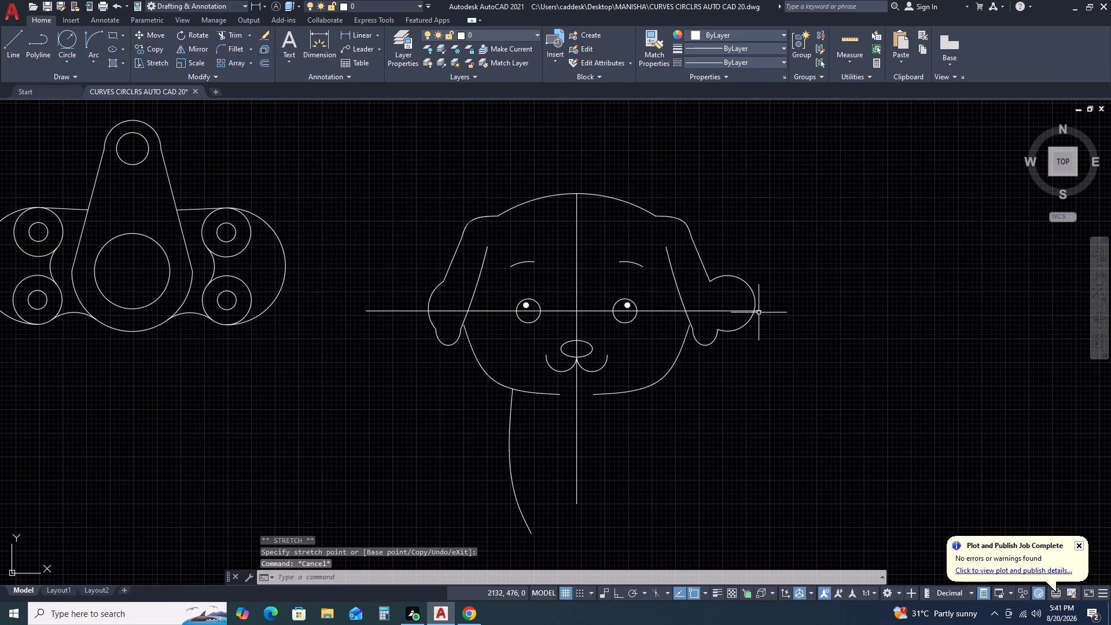
# Erase the straight spline joining the right ear's upper curve to its outer arc.
pyautogui.scroll(1, 757, 271)
pyautogui.click(669, 264)
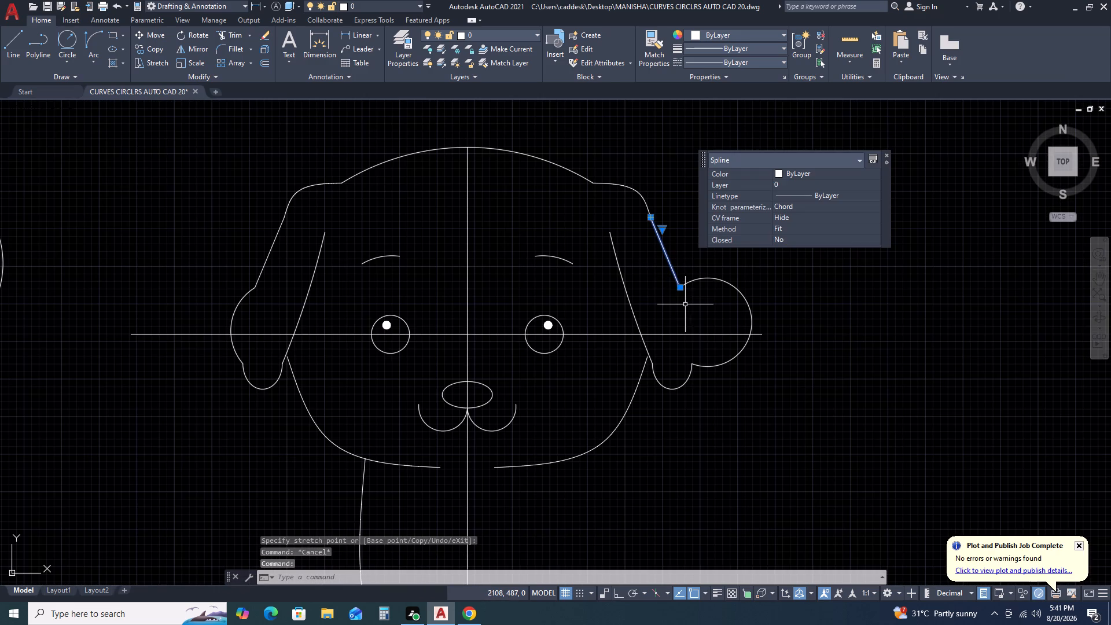
pyautogui.press('Delete')
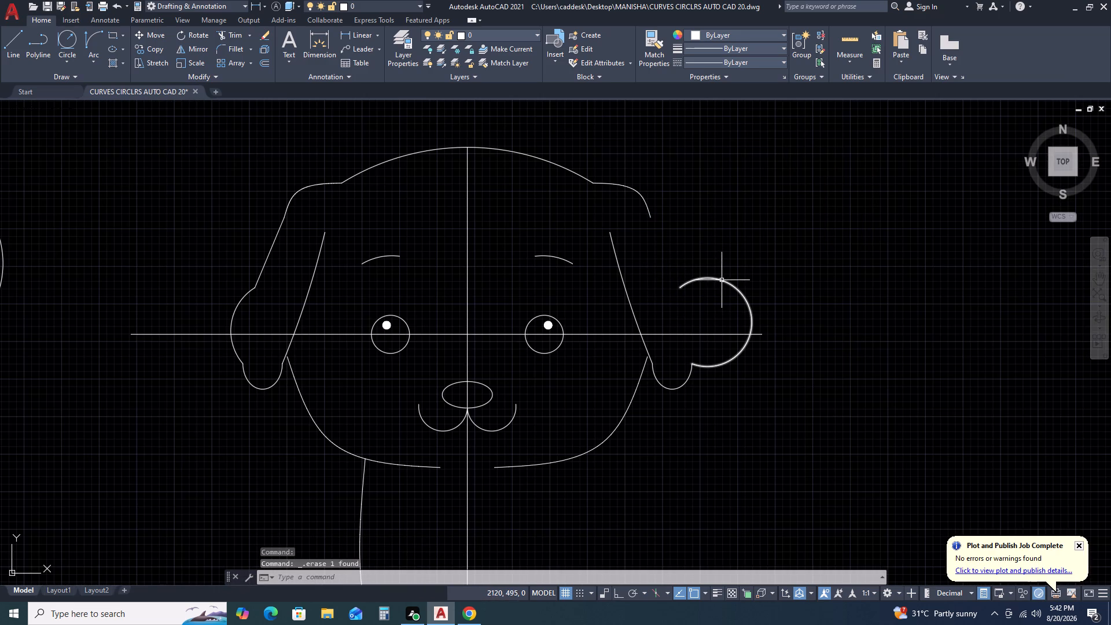
# Reshape the right ear's outer arc by raising its upper end toward the ear's upper curve and pulling its midpoint inward.
pyautogui.click(722, 280)
pyautogui.click(678, 291)
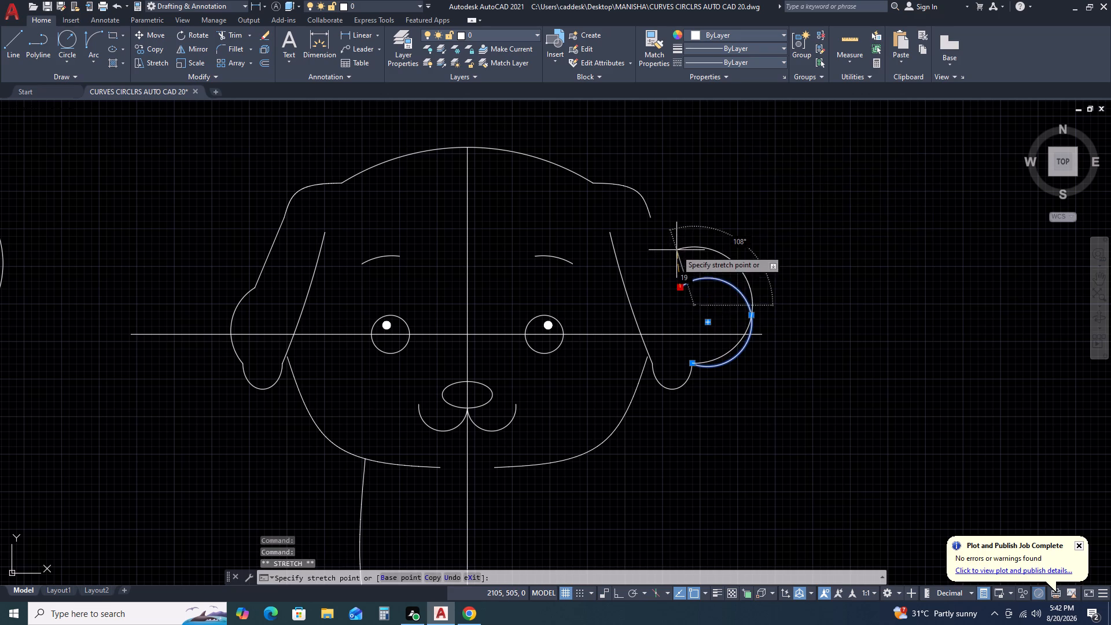
pyautogui.click(665, 246)
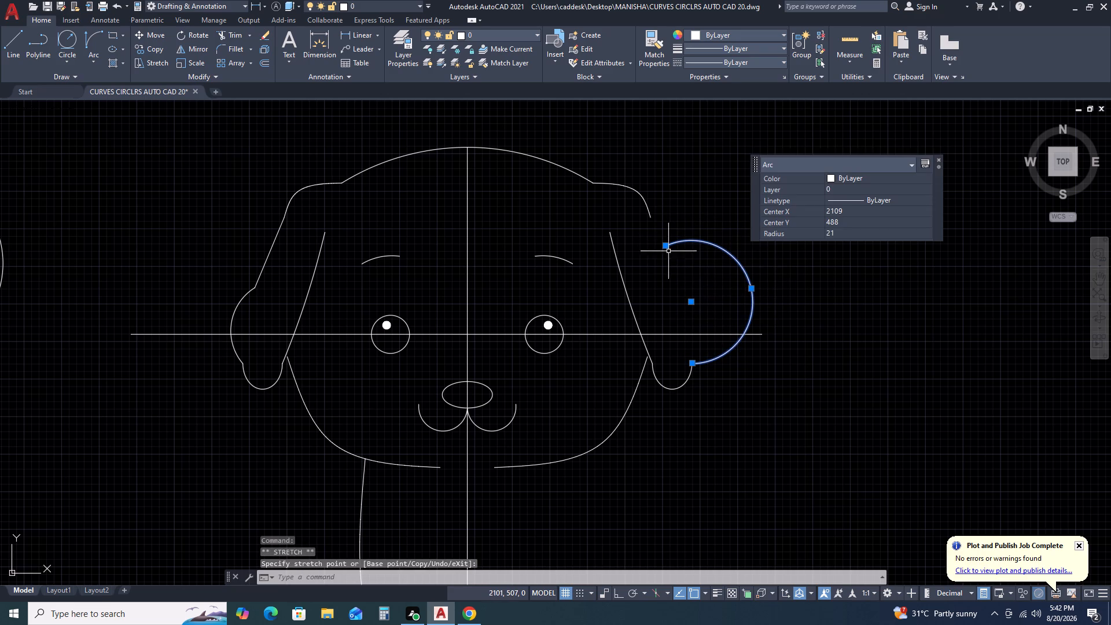
pyautogui.click(751, 288)
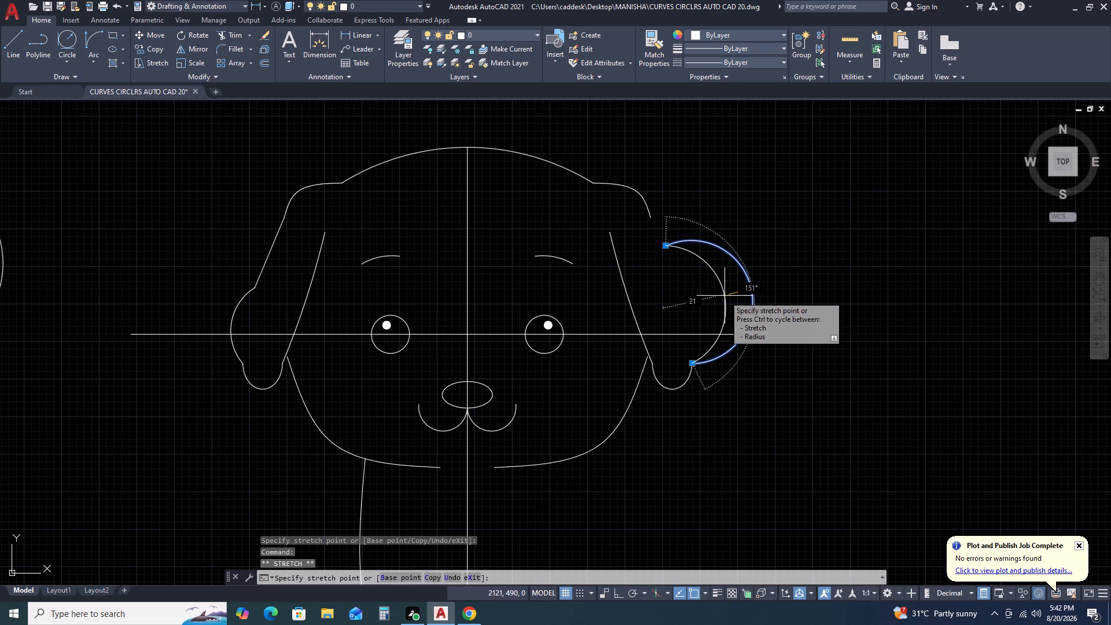
pyautogui.click(724, 296)
pyautogui.press('Escape')
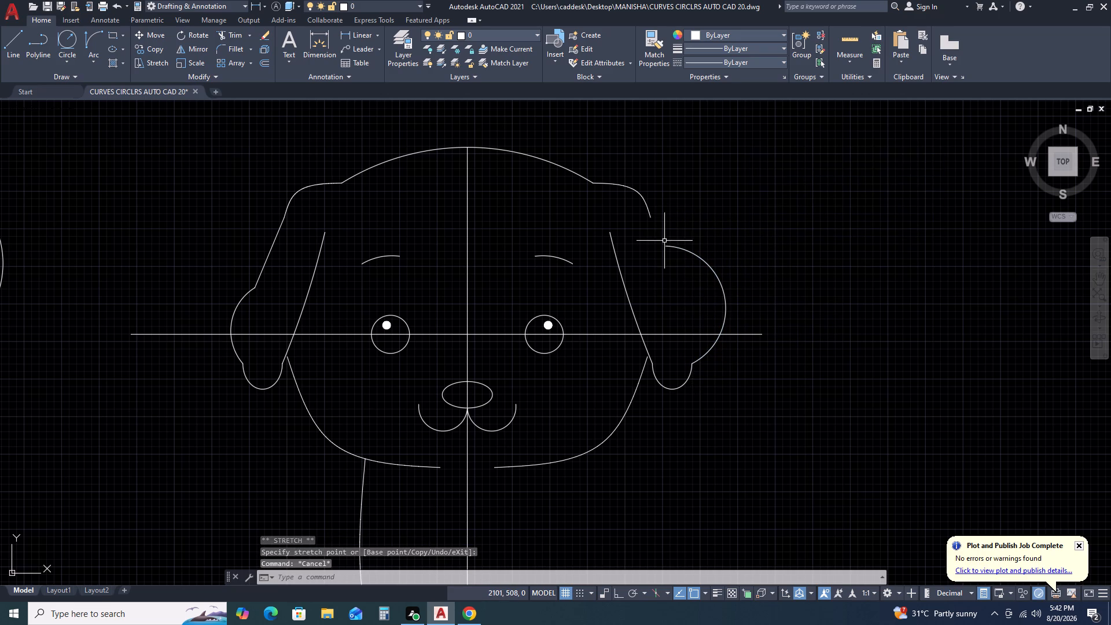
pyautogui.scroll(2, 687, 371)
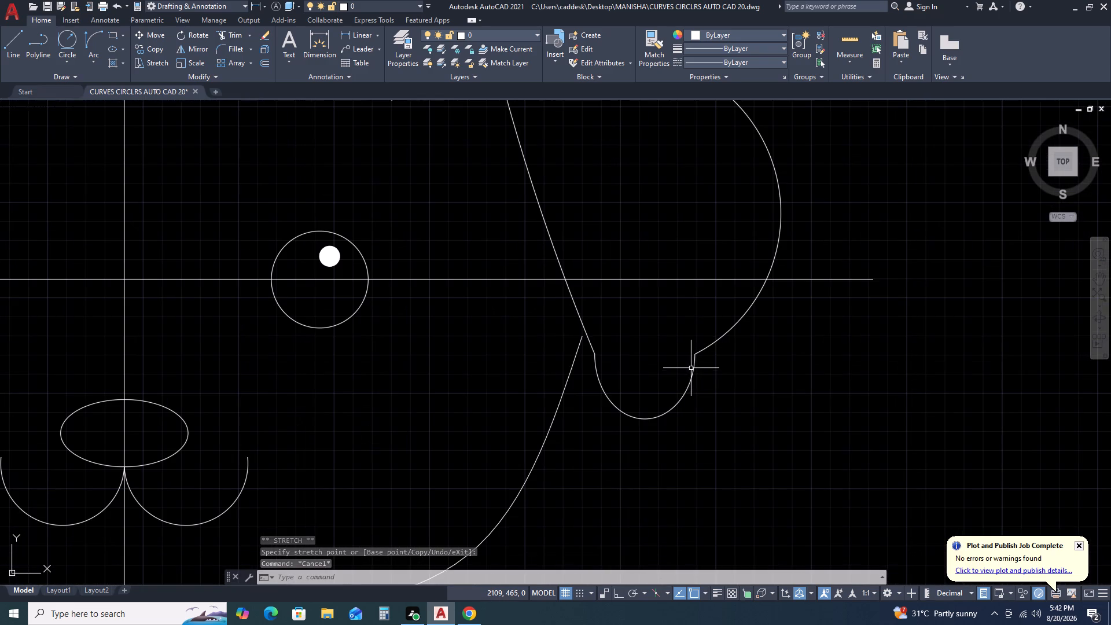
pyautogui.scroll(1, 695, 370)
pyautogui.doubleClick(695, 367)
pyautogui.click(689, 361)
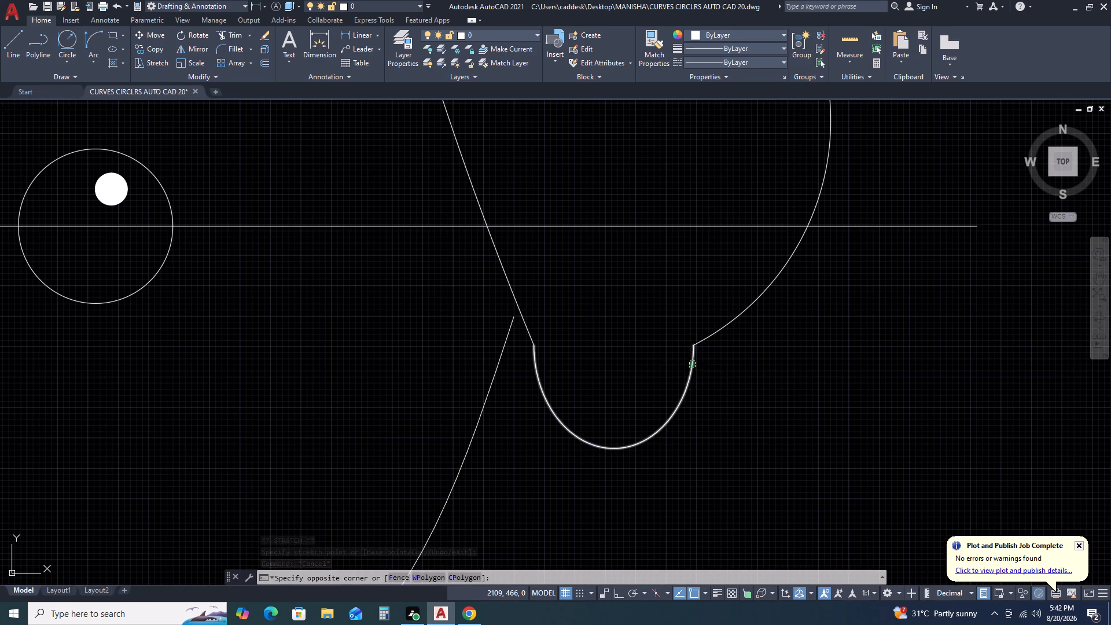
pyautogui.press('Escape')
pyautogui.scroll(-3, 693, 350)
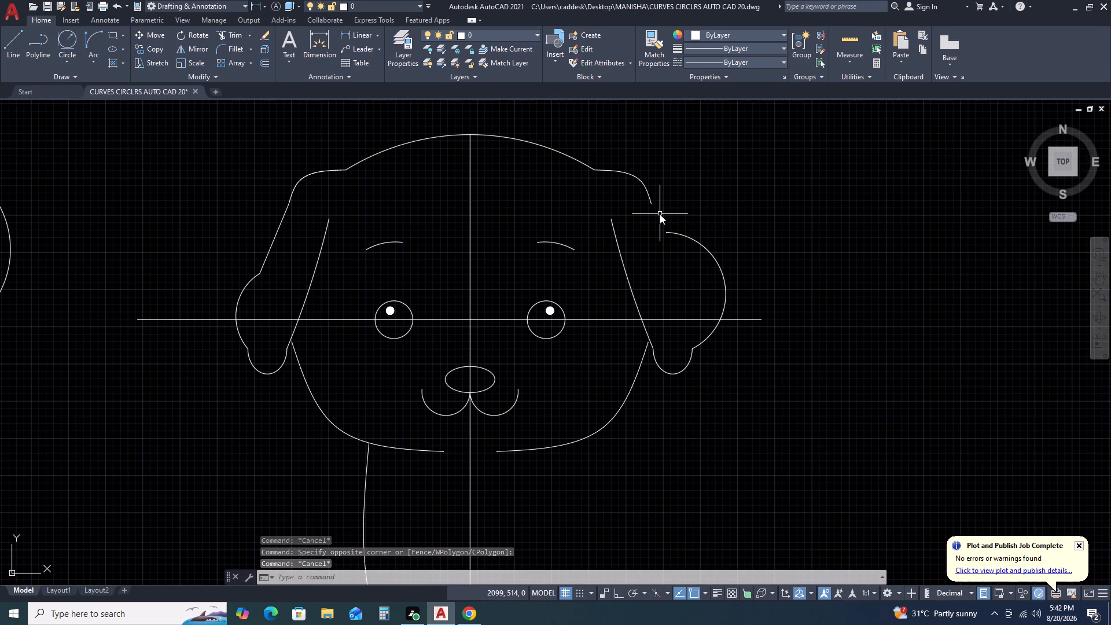
# Draw a three-point arc from the lower end of the right ear's upper curve, dipping across the outer arc and ending well outside the ear.
pyautogui.press('a')
pyautogui.press('space')
pyautogui.click(650, 203)
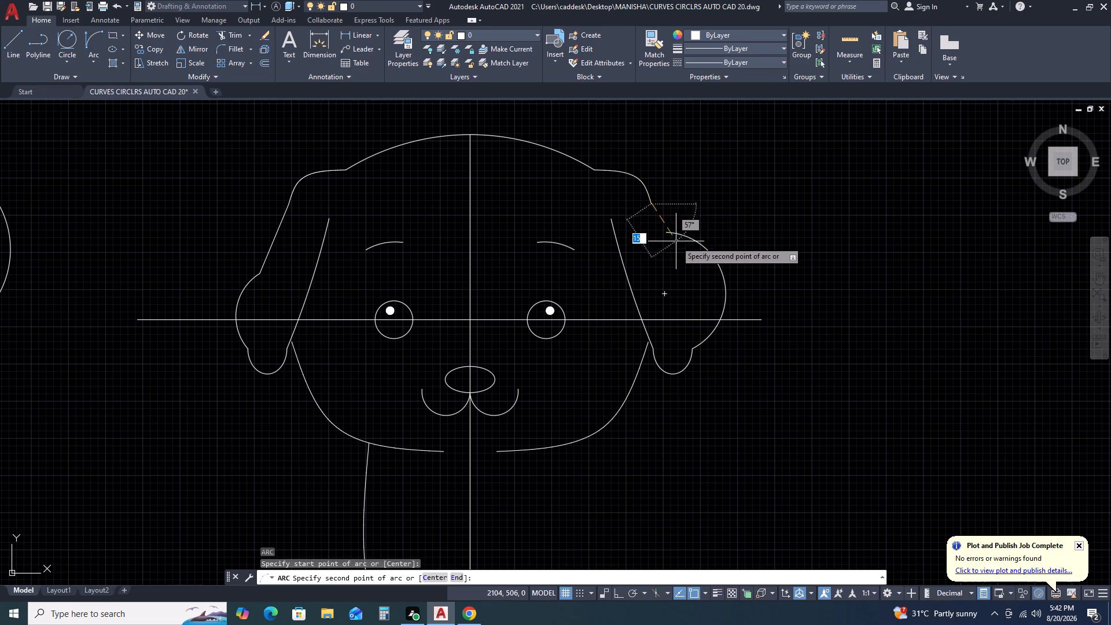
pyautogui.click(715, 262)
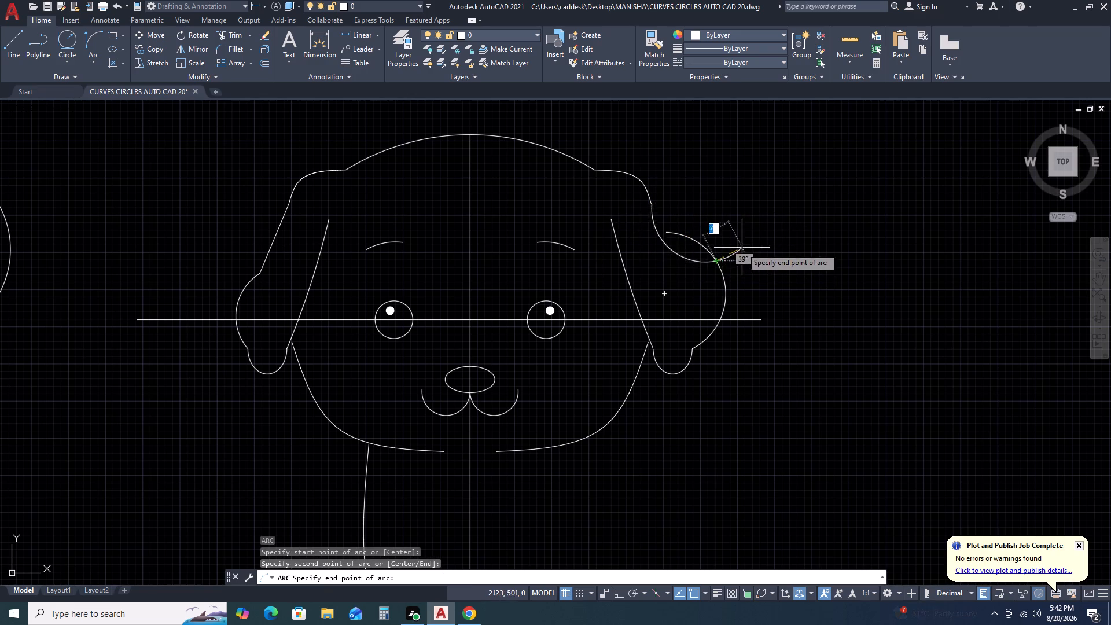
pyautogui.click(841, 236)
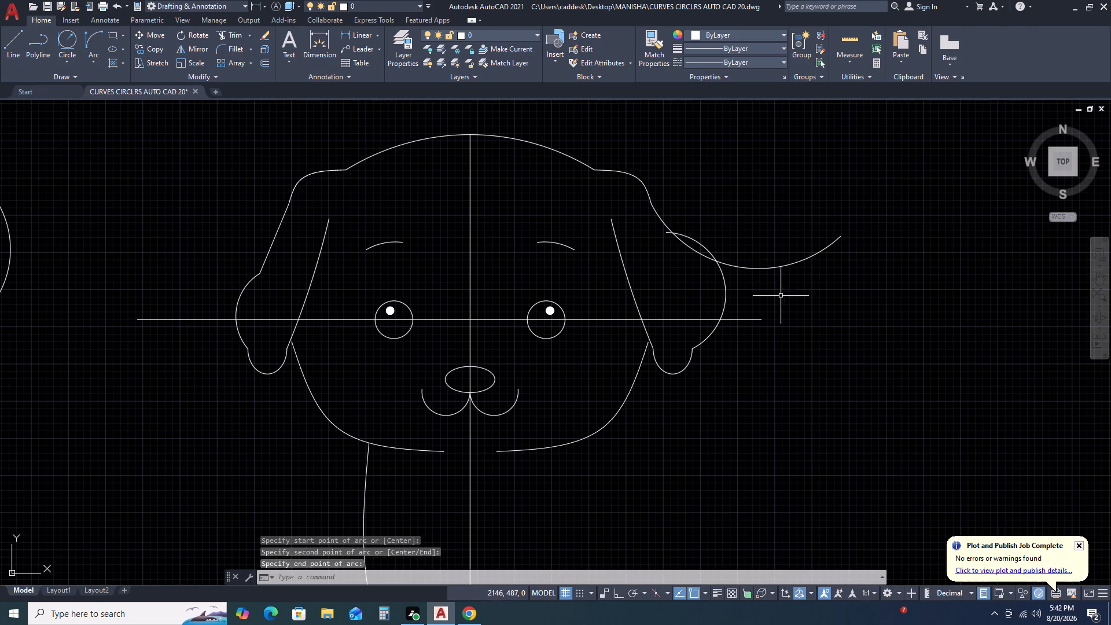
# Trim the overlapping ends of the right ear's upper and outer arcs beyond their crossing, leaving one continuous ear outline.
pyautogui.press('t')
pyautogui.press('r')
pyautogui.press('space')
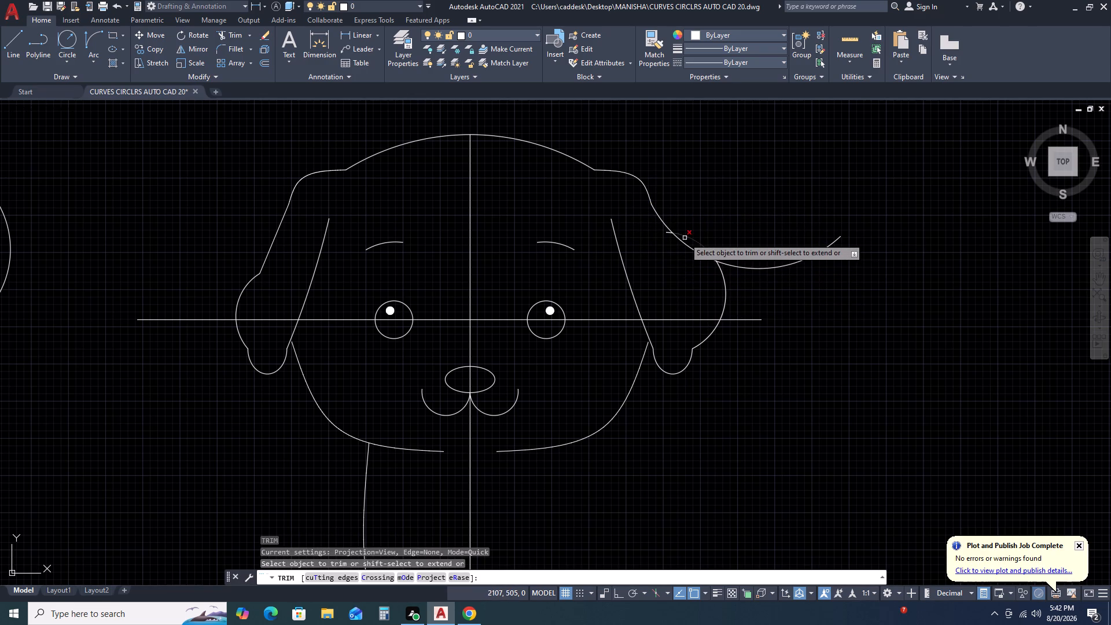
pyautogui.doubleClick(685, 237)
pyautogui.doubleClick(779, 286)
pyautogui.click(735, 233)
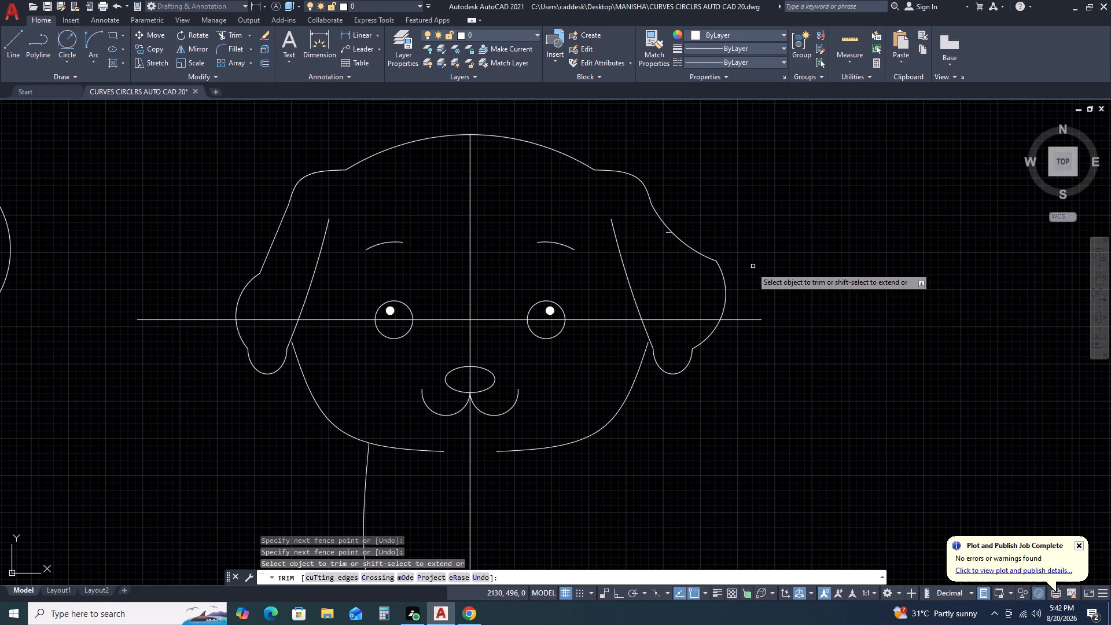
pyautogui.doubleClick(668, 234)
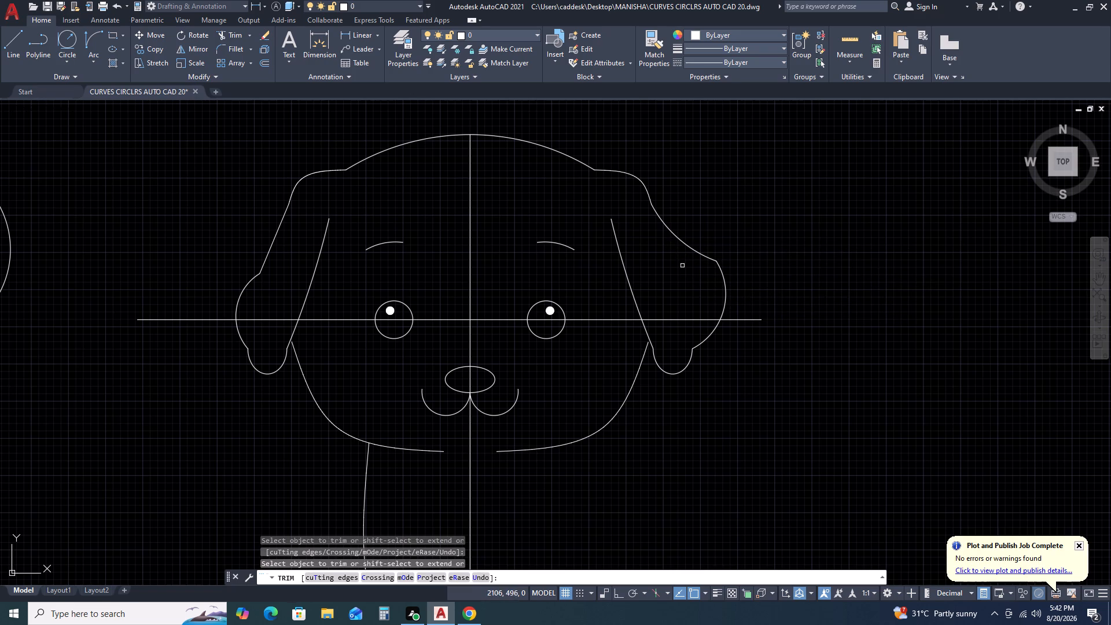
pyautogui.press('Escape')
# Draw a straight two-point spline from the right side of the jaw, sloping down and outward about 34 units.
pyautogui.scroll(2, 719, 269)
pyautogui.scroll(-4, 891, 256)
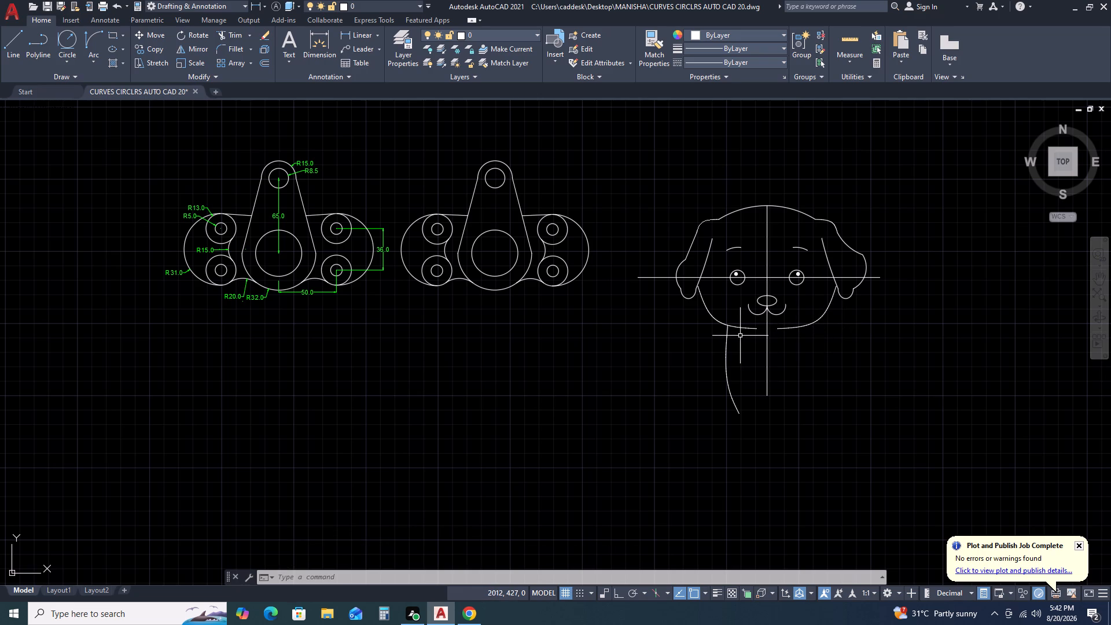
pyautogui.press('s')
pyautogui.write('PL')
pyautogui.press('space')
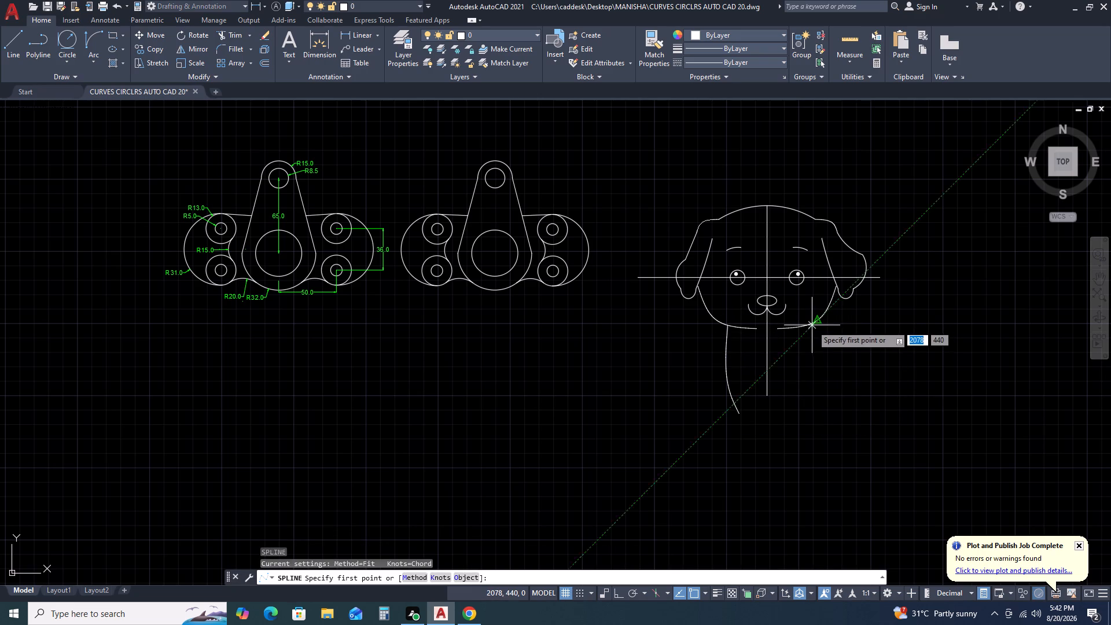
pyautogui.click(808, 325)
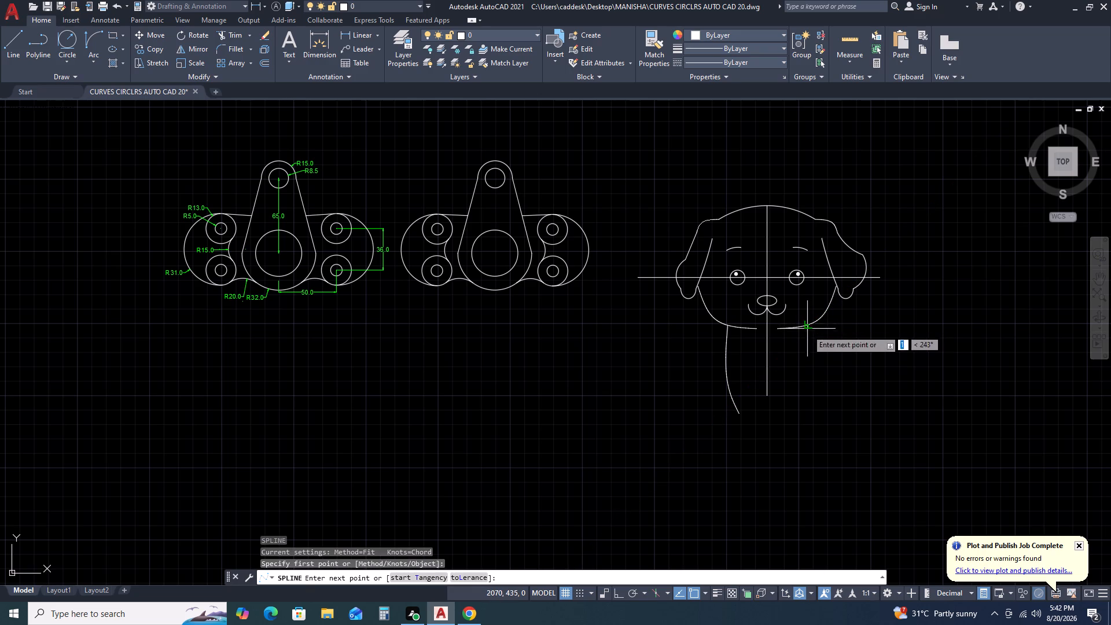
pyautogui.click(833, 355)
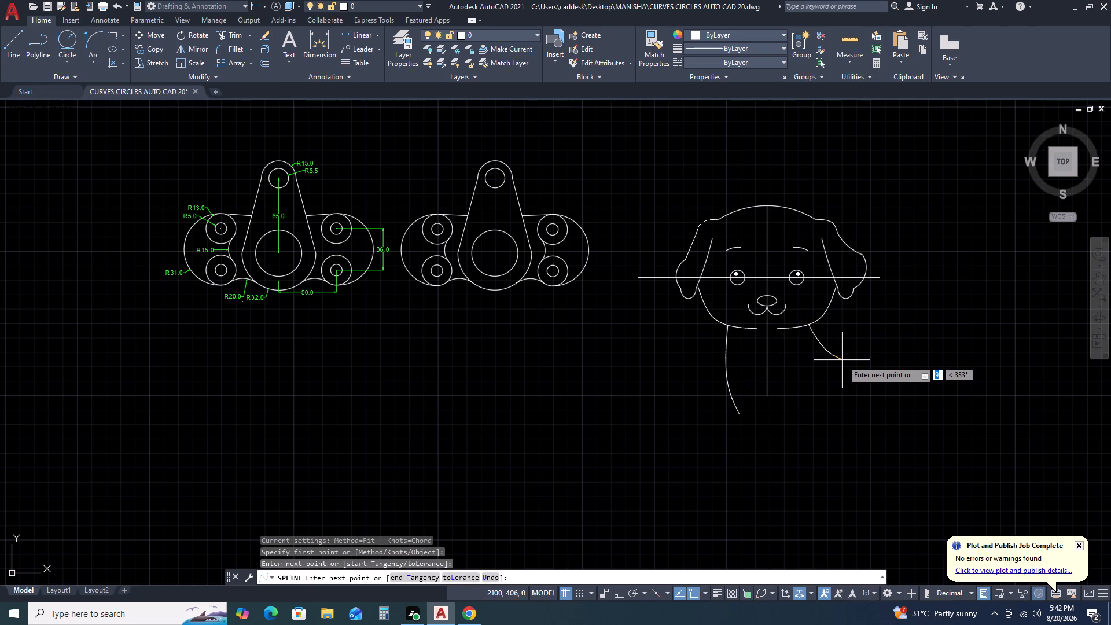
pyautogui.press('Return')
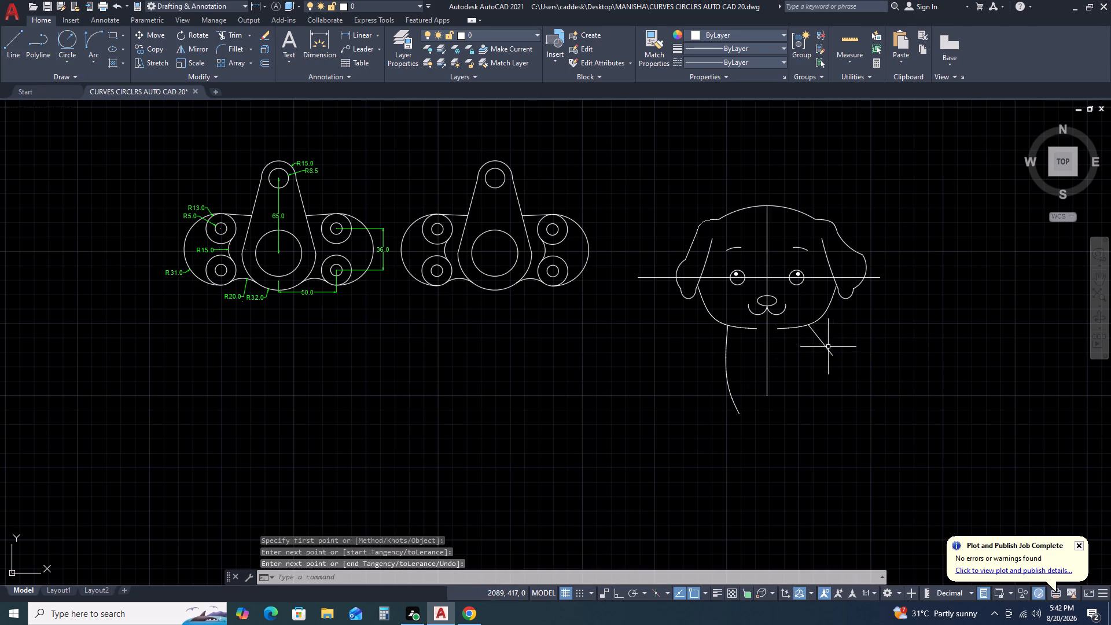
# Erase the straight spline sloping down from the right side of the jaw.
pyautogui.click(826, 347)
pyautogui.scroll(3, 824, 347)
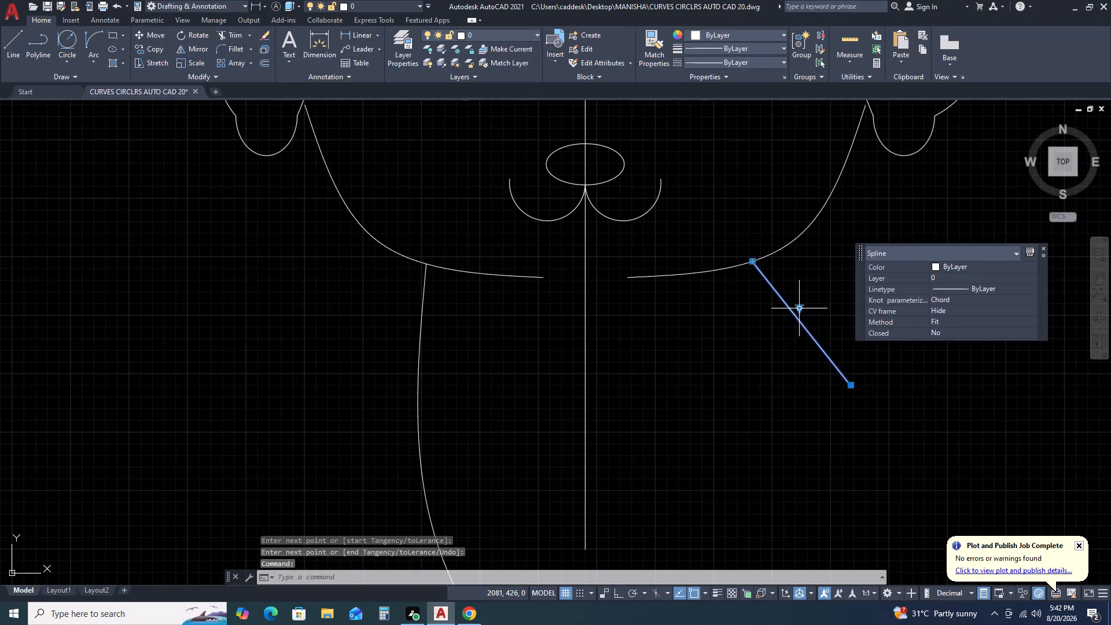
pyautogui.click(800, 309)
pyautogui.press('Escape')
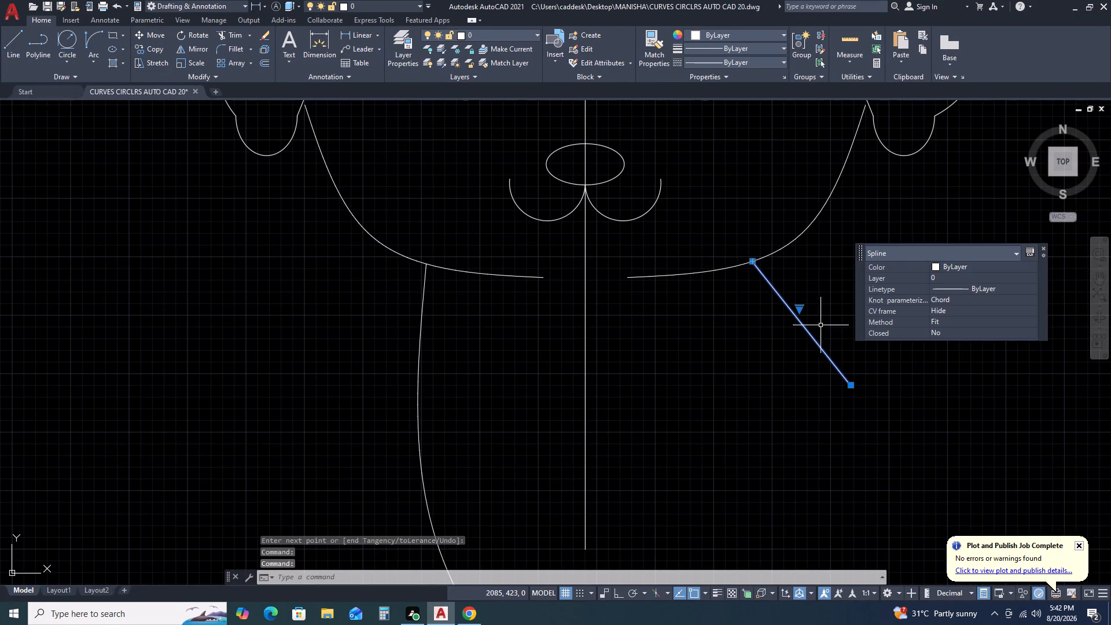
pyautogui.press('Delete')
# Draw a three-point spline from the right side of the jaw, curving down and outward to a nearly horizontal end.
pyautogui.write('SPL')
pyautogui.press('space')
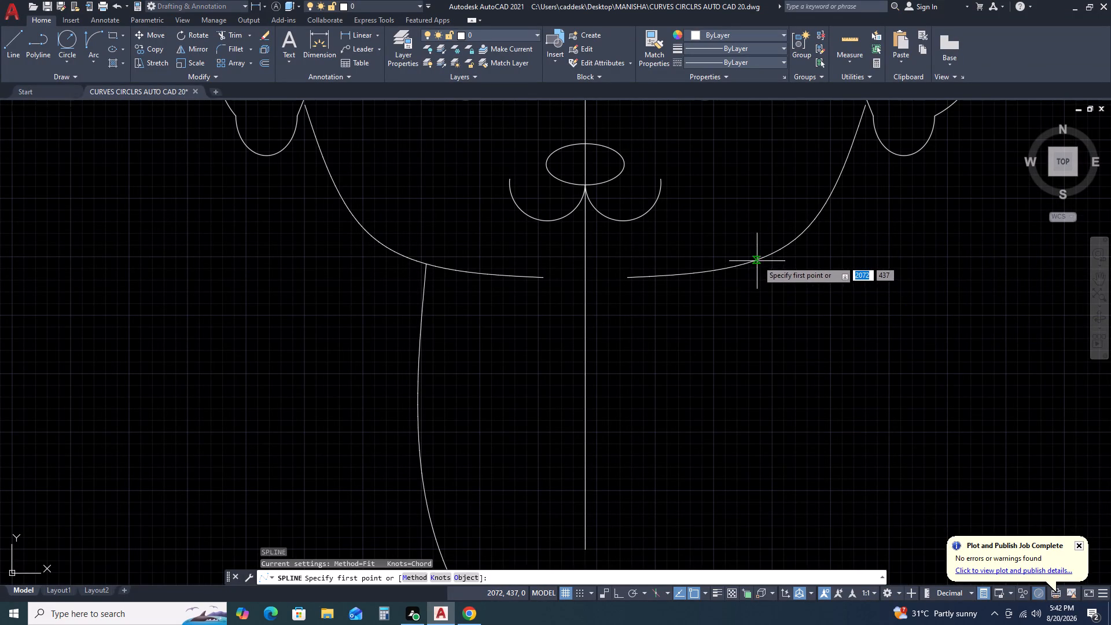
pyautogui.click(764, 259)
pyautogui.doubleClick(886, 401)
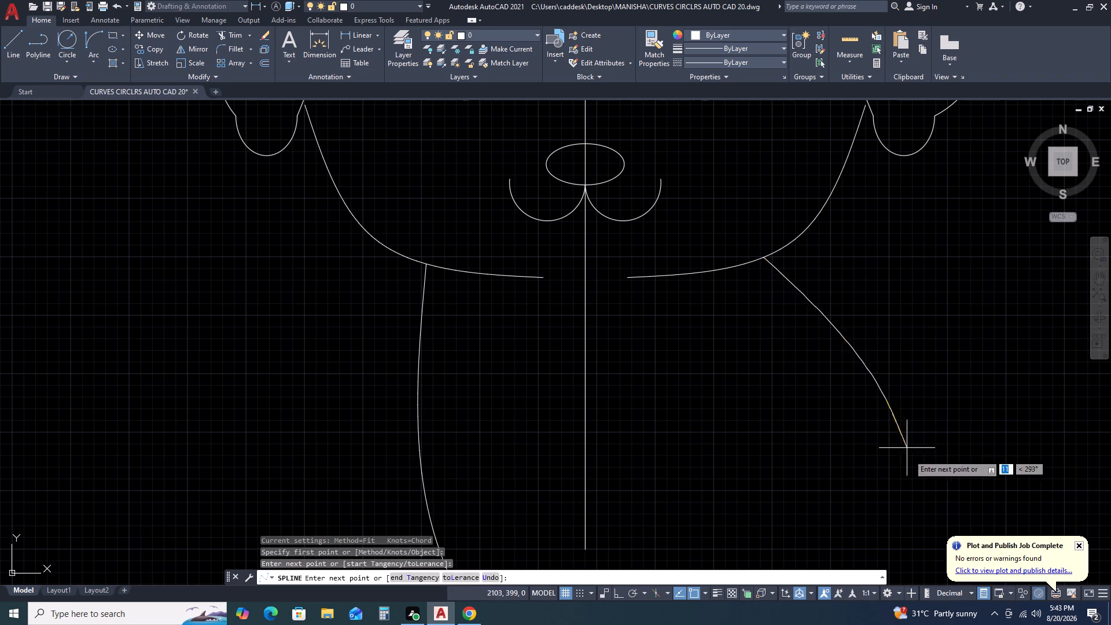
pyautogui.scroll(-1, 928, 458)
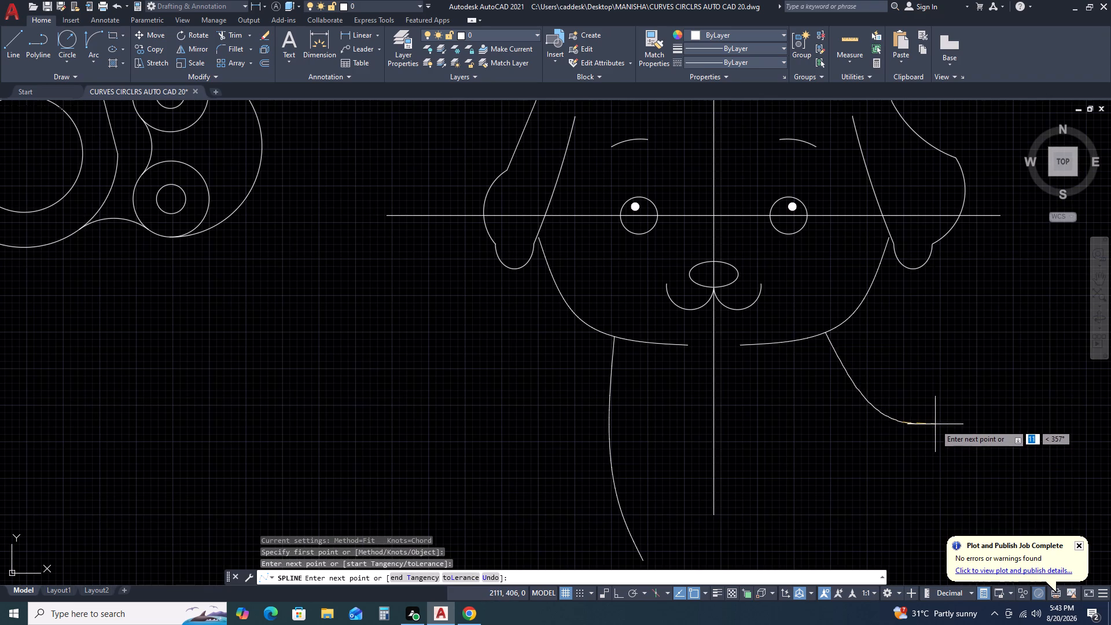
pyautogui.click(938, 421)
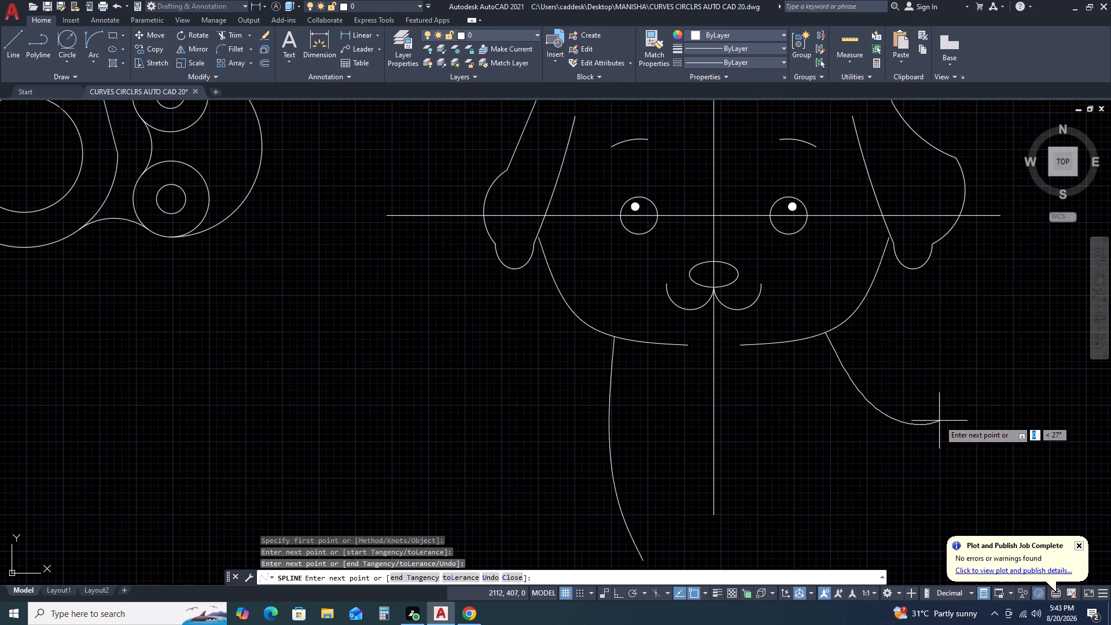
pyautogui.press('Return')
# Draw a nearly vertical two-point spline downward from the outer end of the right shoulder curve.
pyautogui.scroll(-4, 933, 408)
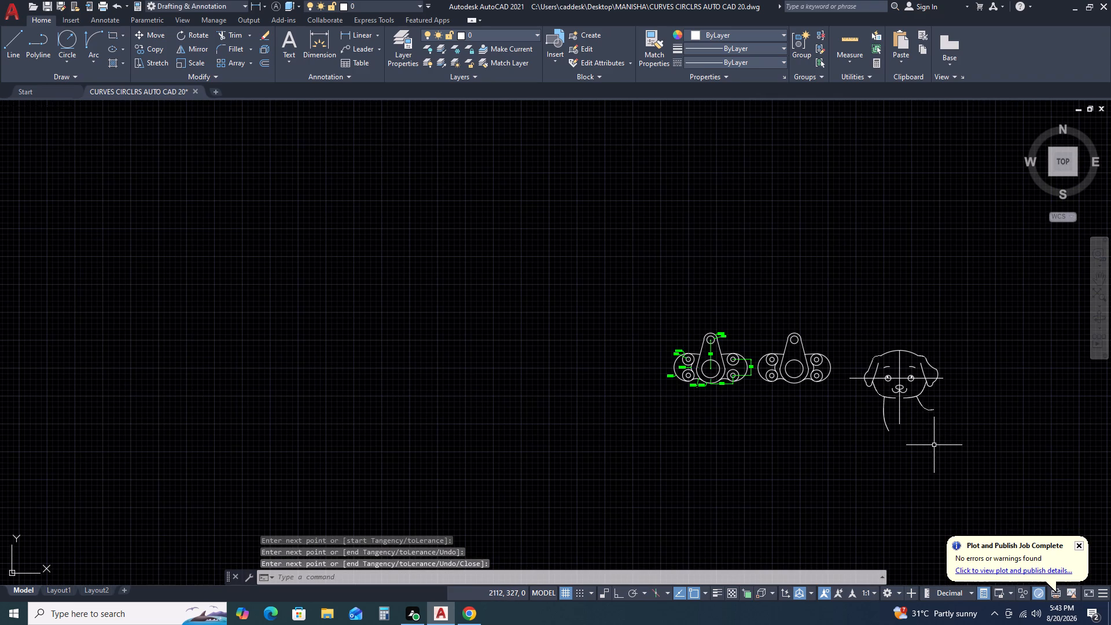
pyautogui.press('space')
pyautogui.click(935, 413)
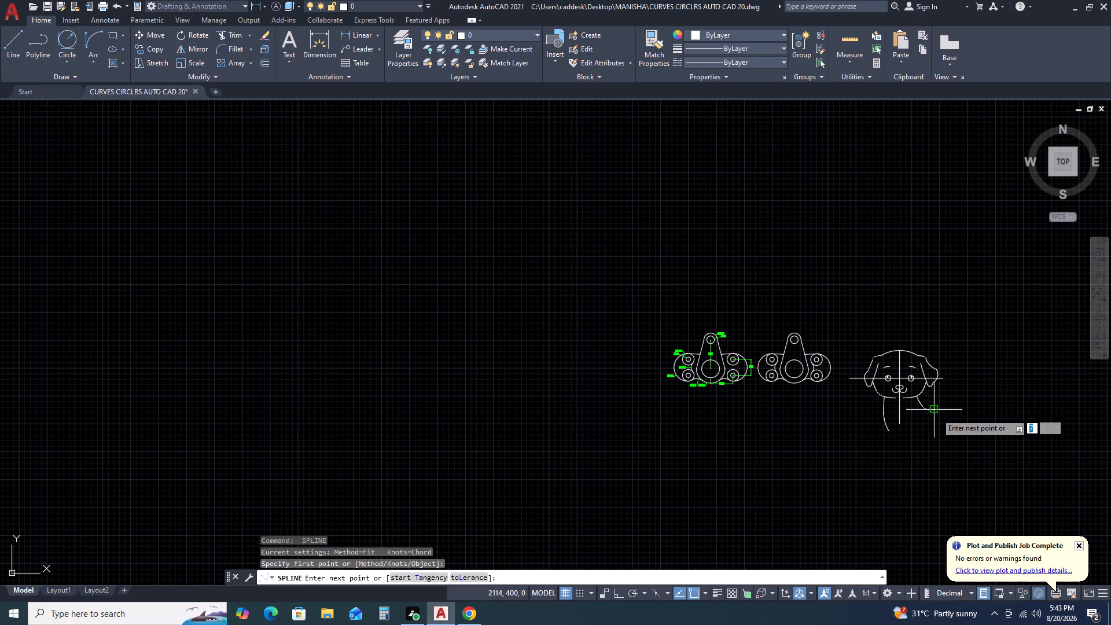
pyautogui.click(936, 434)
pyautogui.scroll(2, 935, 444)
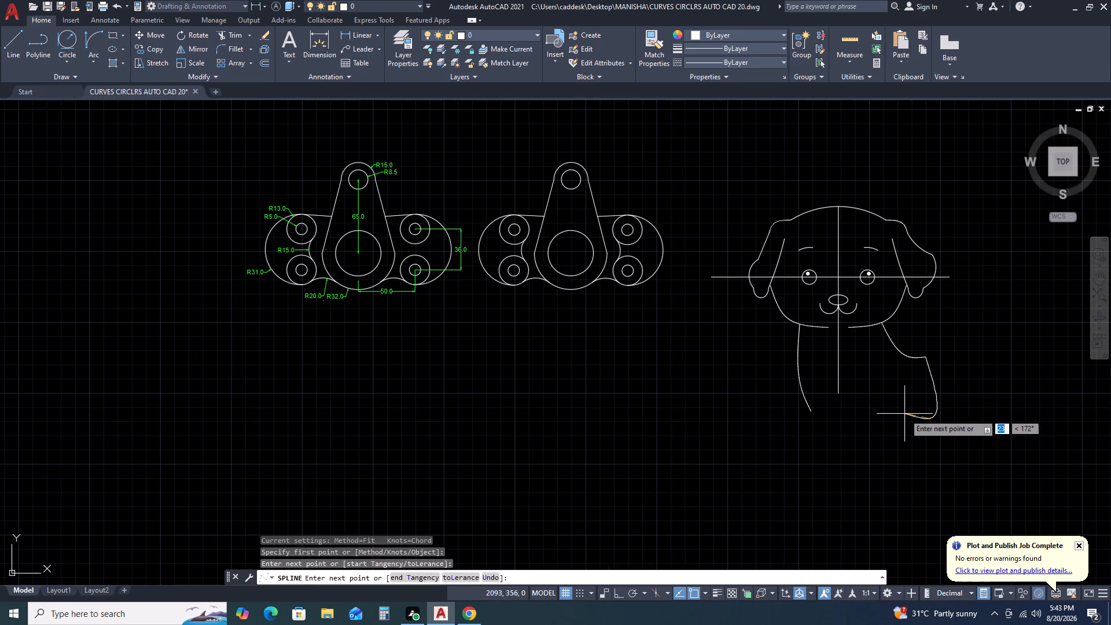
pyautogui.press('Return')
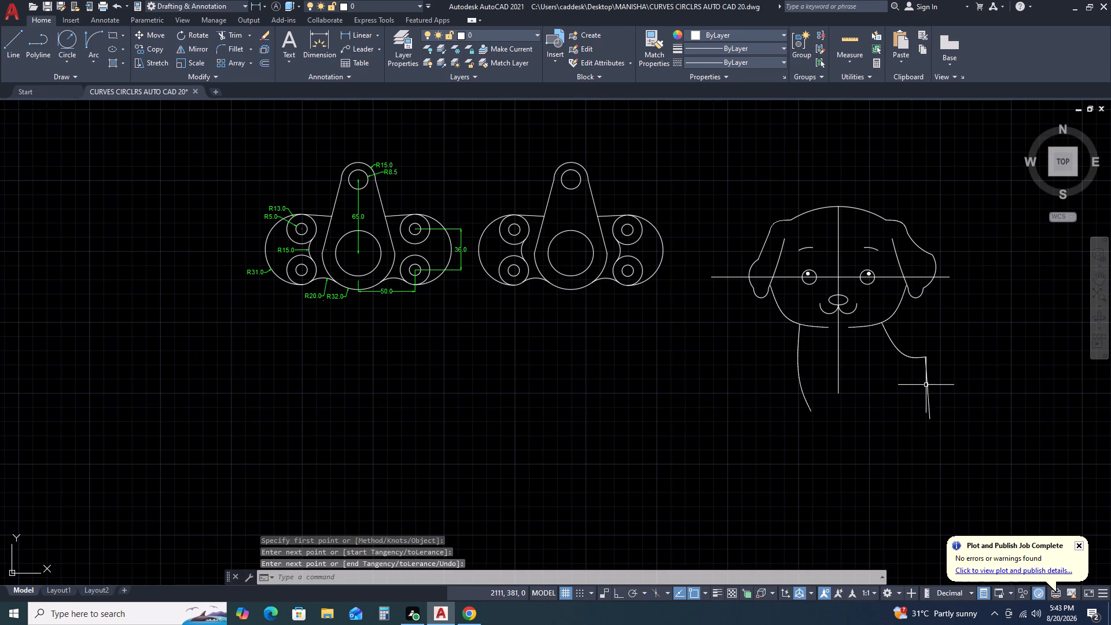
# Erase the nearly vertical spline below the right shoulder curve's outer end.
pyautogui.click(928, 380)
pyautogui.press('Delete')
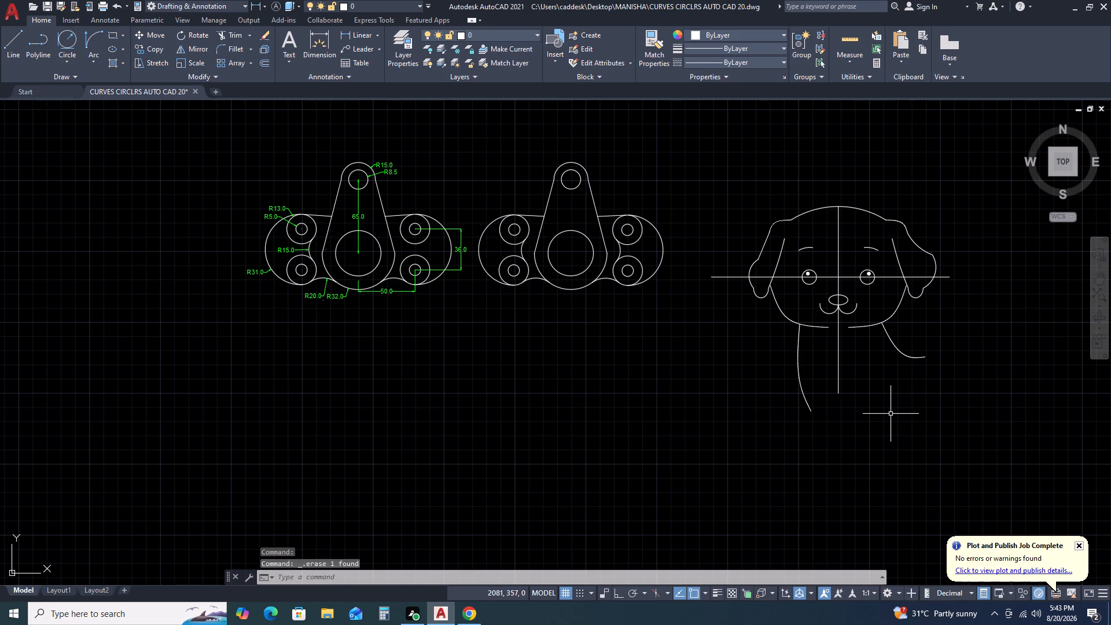
# Draw a three-point arc of about 38 radius from the right shoulder curve's outer end, bulging outward and curling back below.
pyautogui.press('a')
pyautogui.press('space')
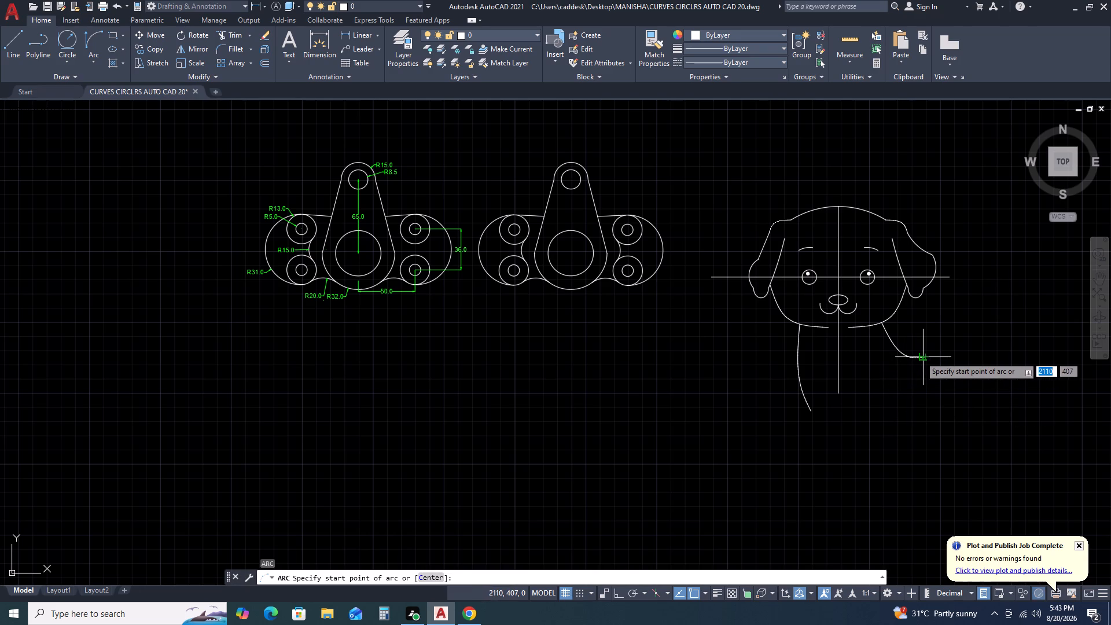
pyautogui.click(921, 356)
pyautogui.click(949, 382)
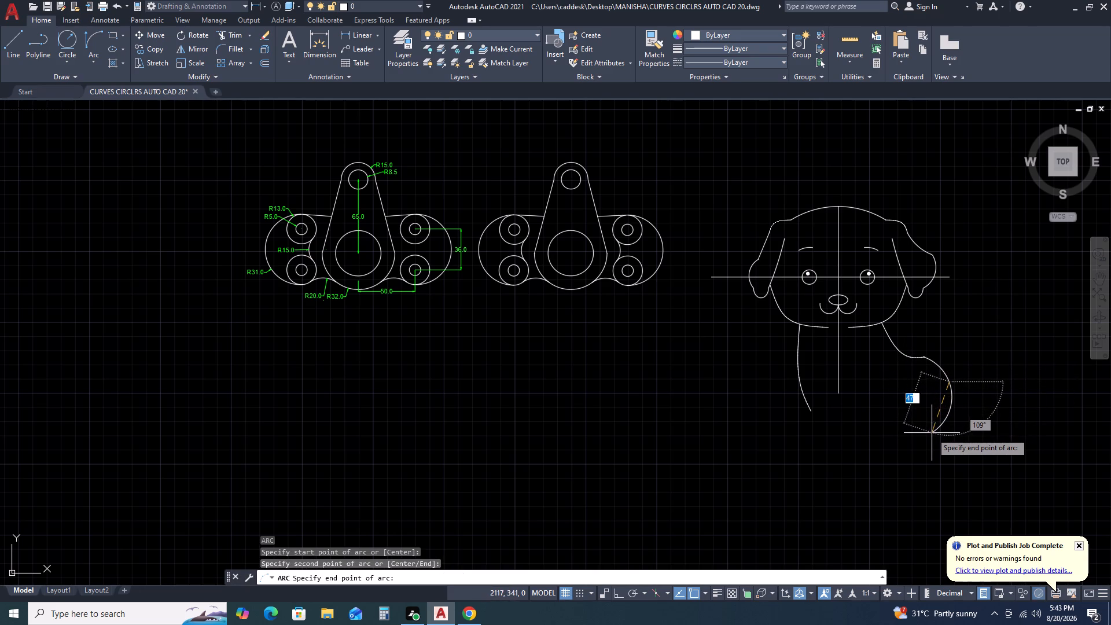
pyautogui.click(918, 440)
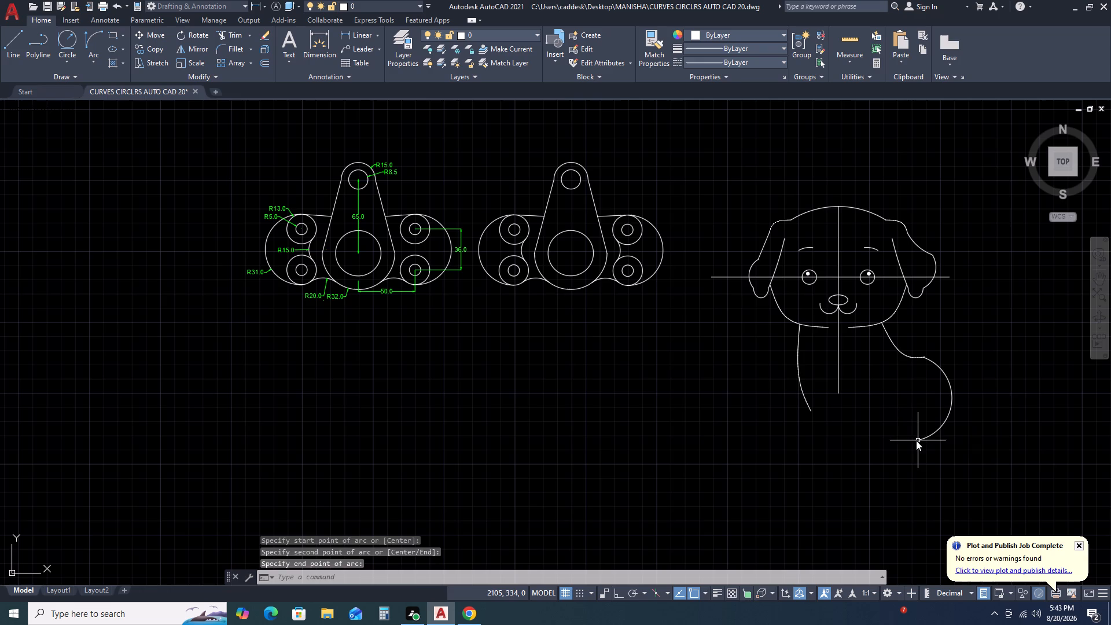
# Trim the short end of the right shoulder spline that overhangs the start of the large body arc.
pyautogui.scroll(2, 920, 346)
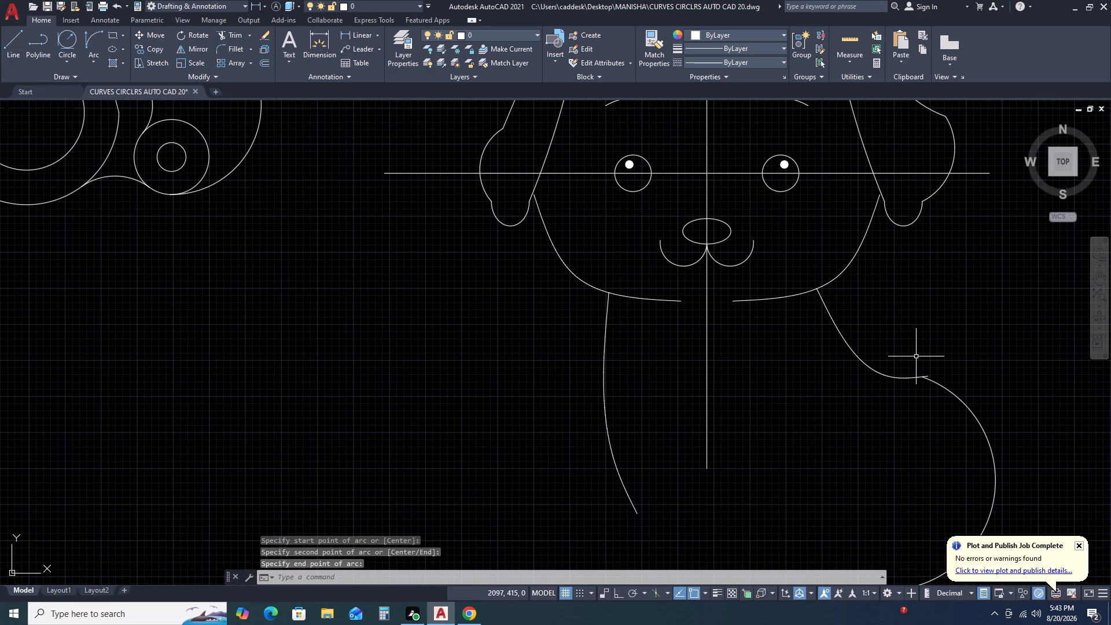
pyautogui.press('t')
pyautogui.press('r')
pyautogui.press('space')
pyautogui.scroll(3, 929, 366)
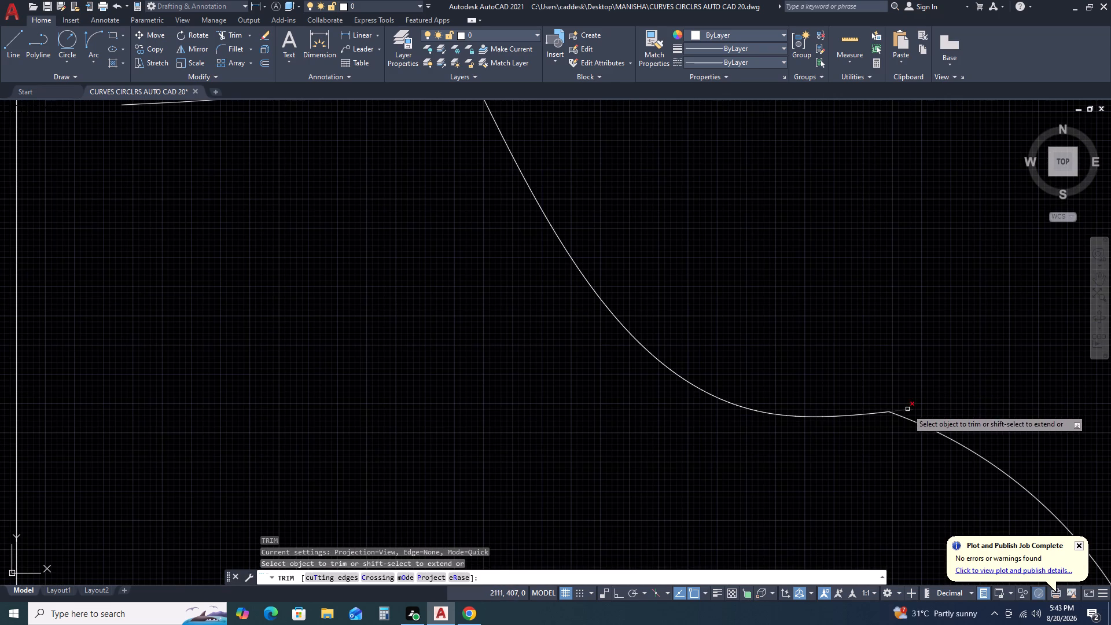
pyautogui.click(907, 409)
pyautogui.scroll(-3, 830, 330)
pyautogui.press('Escape')
pyautogui.scroll(-2, 845, 301)
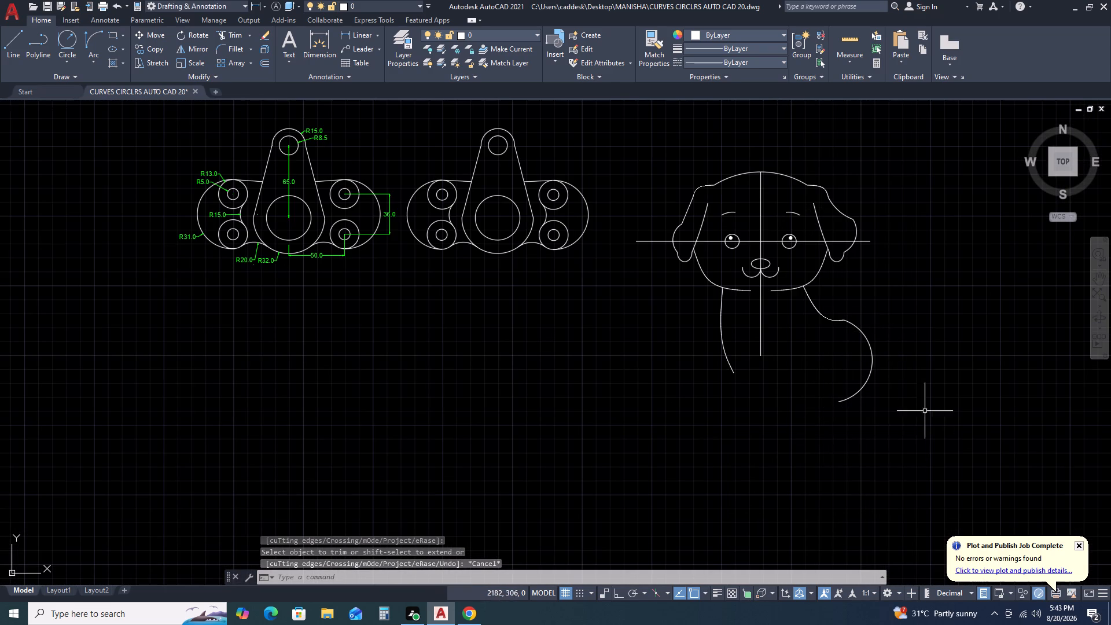
# Stretch the right shoulder spline's outer end down and outward onto the large body arc.
pyautogui.scroll(2, 832, 296)
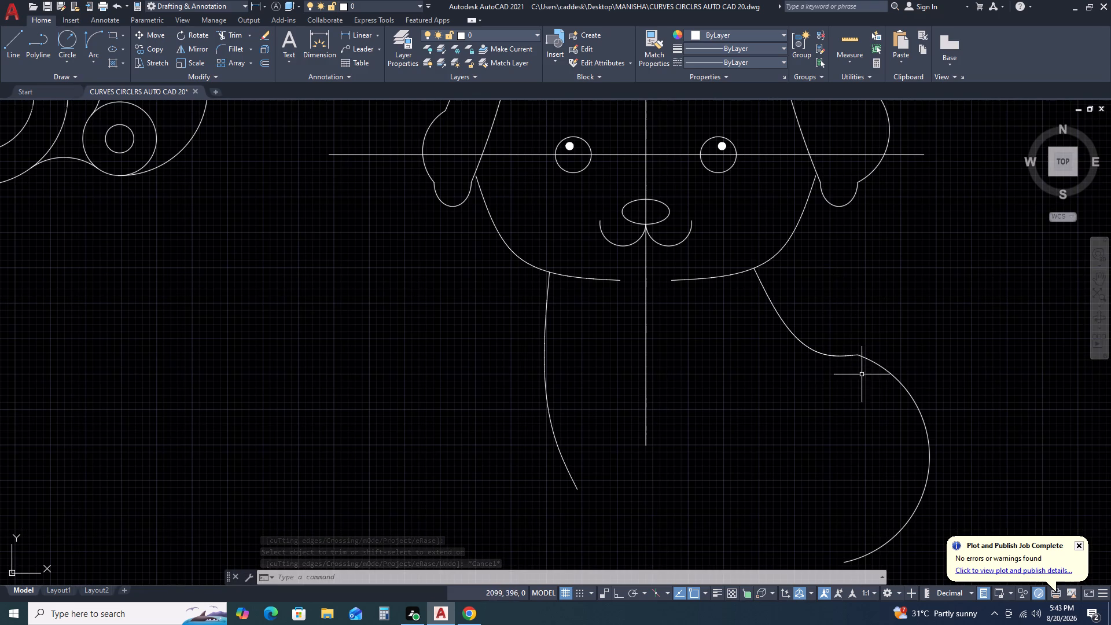
pyautogui.click(873, 356)
pyautogui.click(865, 366)
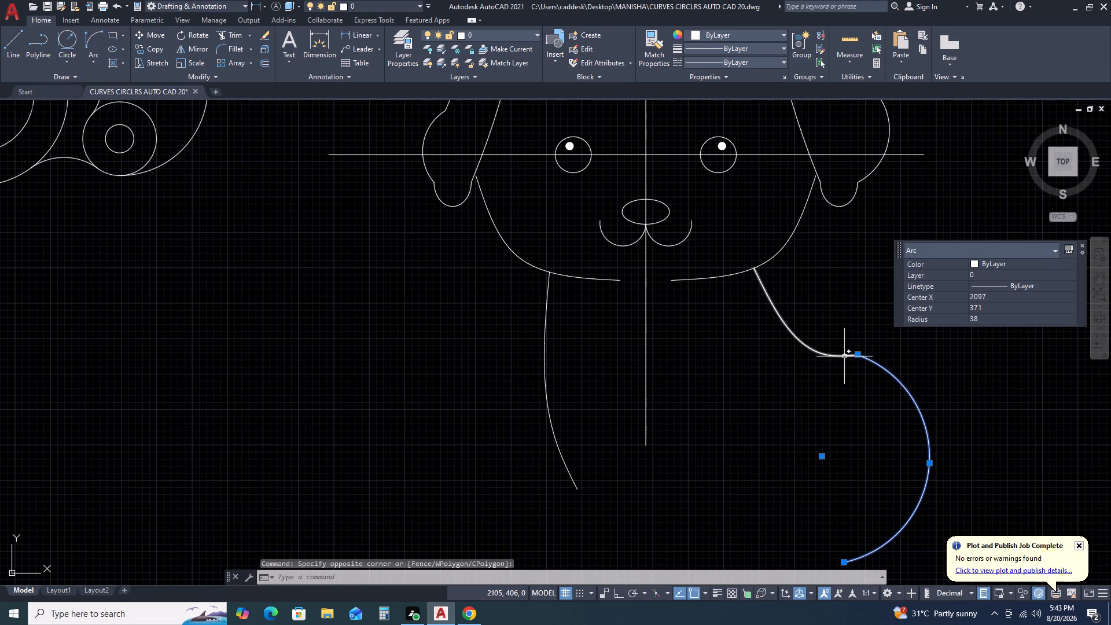
pyautogui.click(844, 356)
pyautogui.press('Escape')
pyautogui.click(857, 355)
pyautogui.press('Escape')
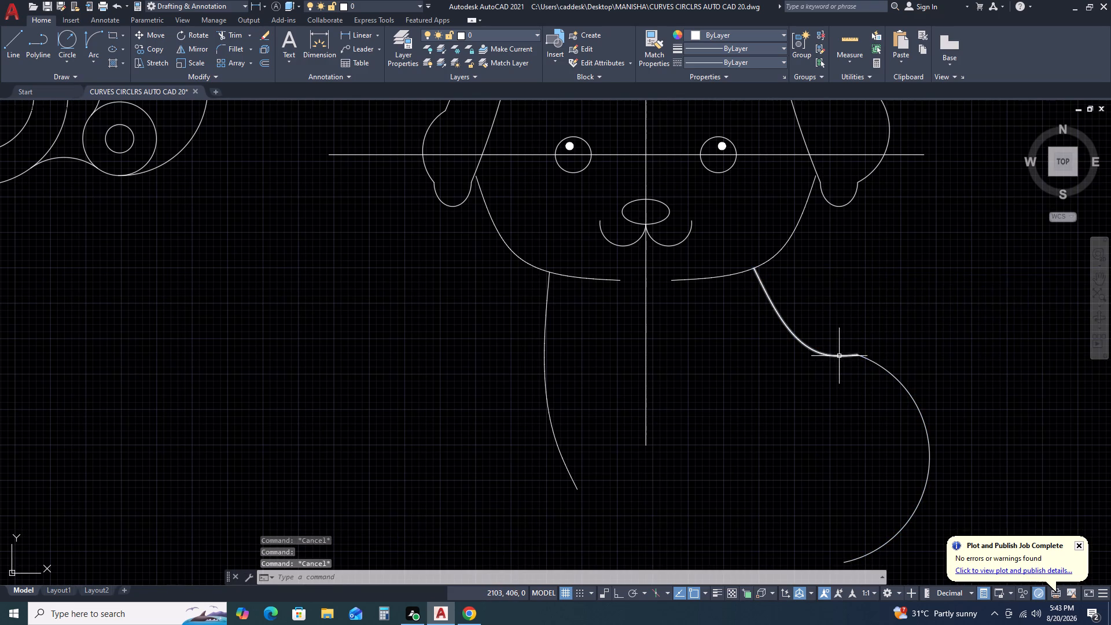
pyautogui.click(839, 355)
pyautogui.click(859, 355)
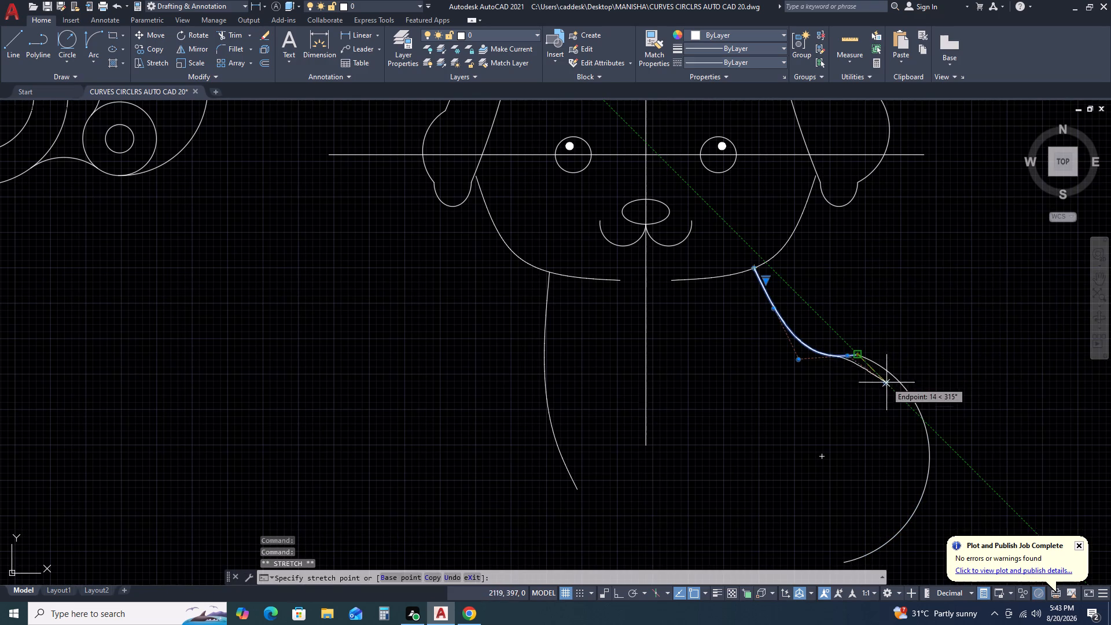
pyautogui.click(901, 384)
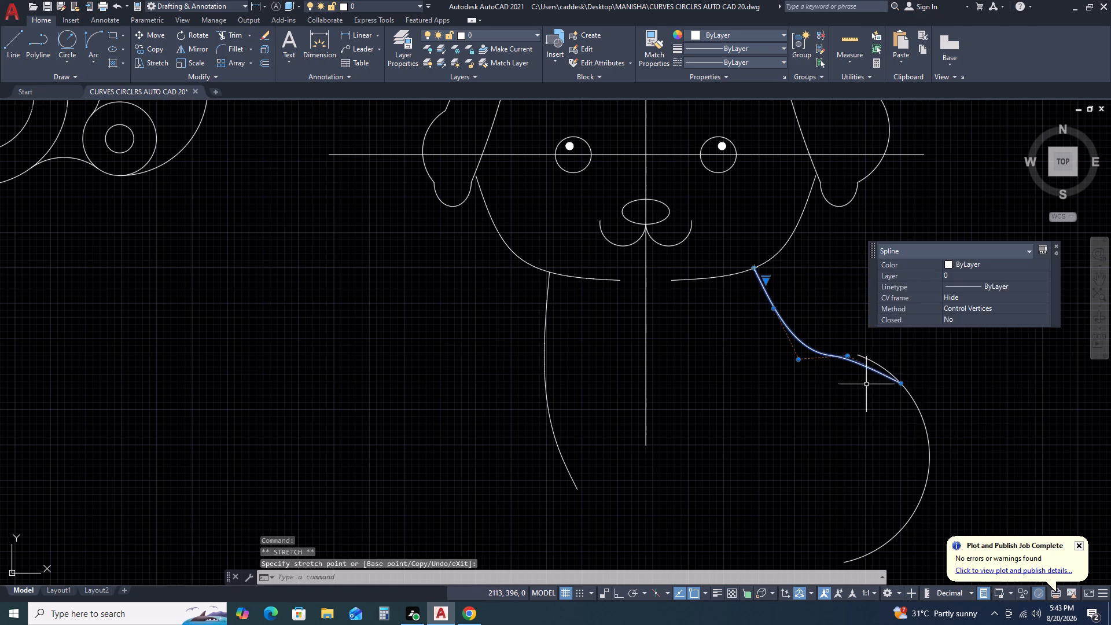
pyautogui.press('Escape')
# Lower the right shoulder spline's control vertex nearest its outer end so the curve runs more smoothly toward the body arc.
pyautogui.click(845, 358)
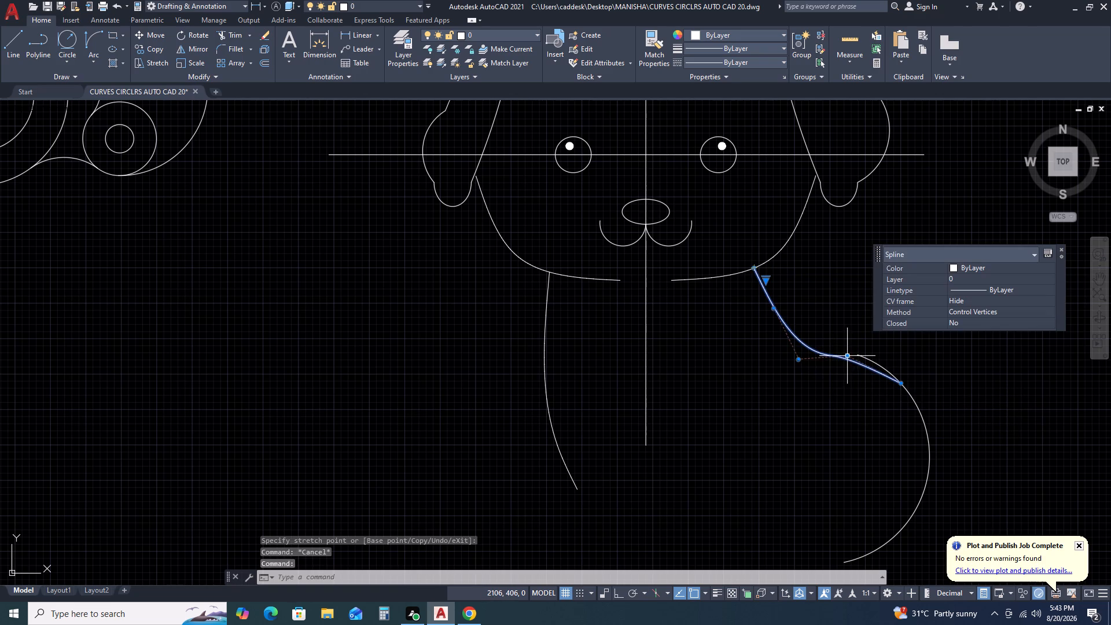
pyautogui.click(847, 356)
pyautogui.doubleClick(843, 369)
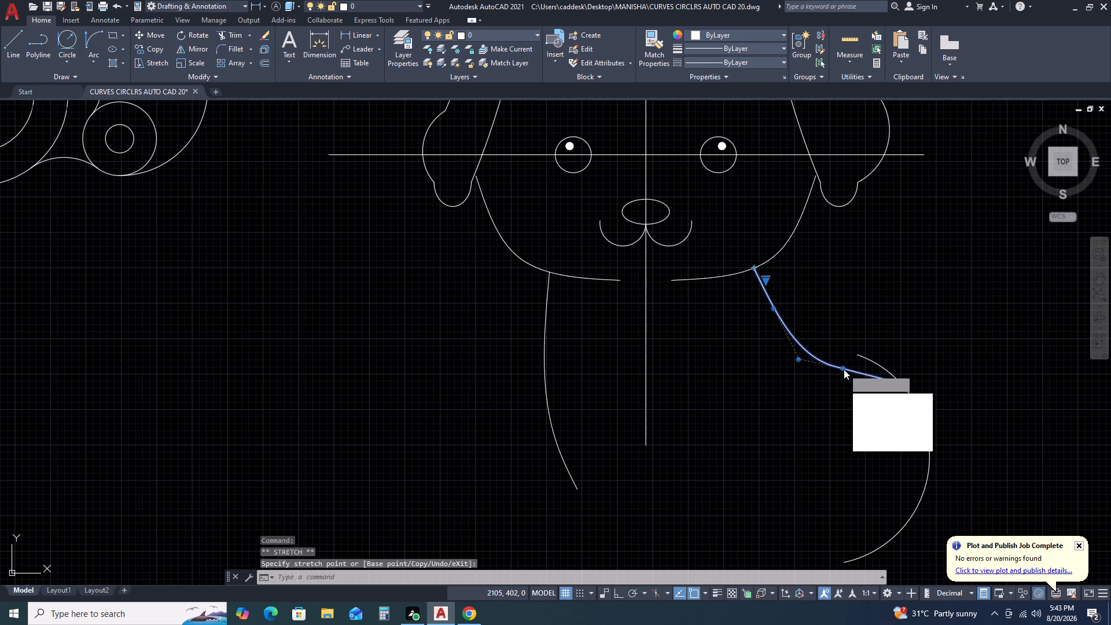
pyautogui.press('Escape')
# Trim the upper end of the large body arc that overhangs beyond the right shoulder spline.
pyautogui.scroll(-1, 864, 380)
pyautogui.scroll(2, 874, 396)
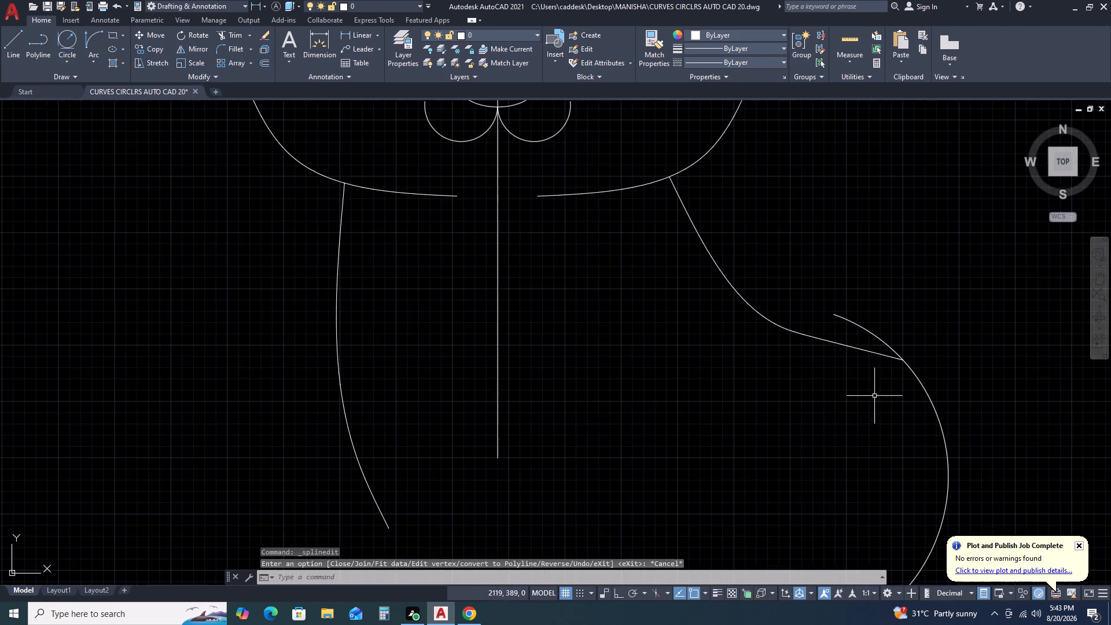
pyautogui.scroll(2, 899, 371)
pyautogui.write('T R')
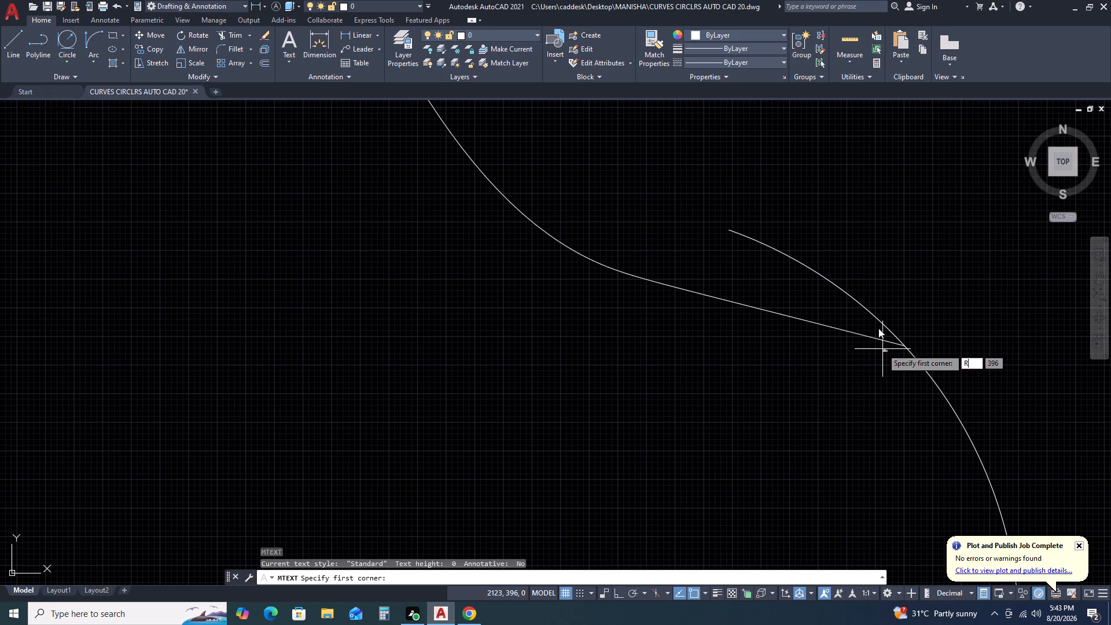
pyautogui.press('Escape')
pyautogui.write('TR')
pyautogui.press('space')
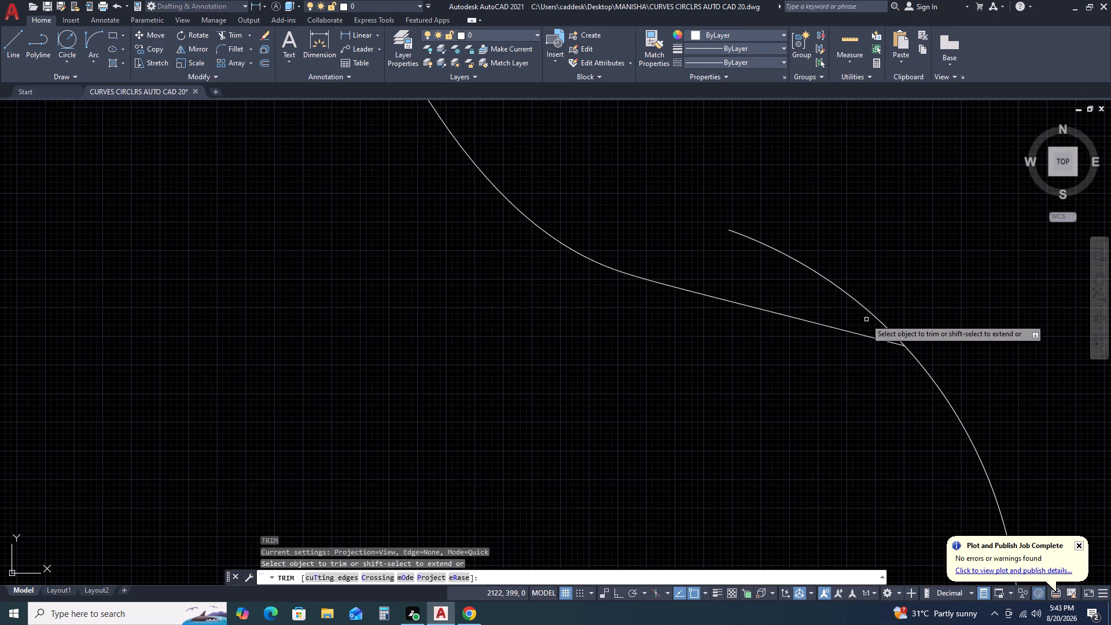
pyautogui.click(863, 306)
pyautogui.scroll(-3, 623, 355)
pyautogui.press('Escape')
pyautogui.scroll(-2, 718, 350)
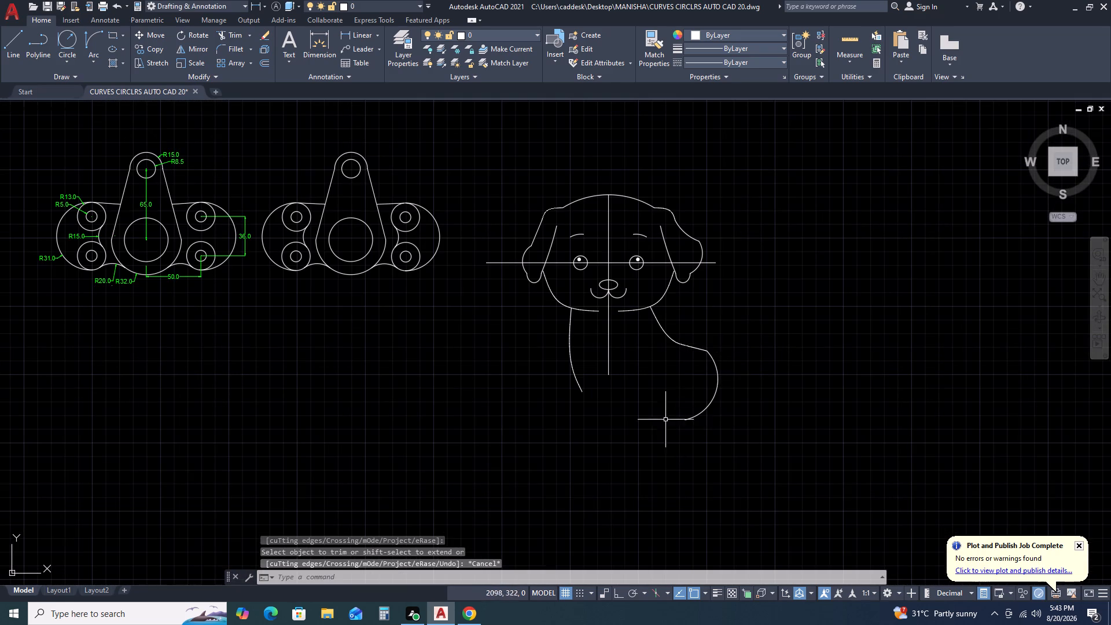
# Draw a three-point arc of about 30 radius from the shoulder and body arc junction, curving outward and up as the tail's inner edge.
pyautogui.scroll(4, 704, 361)
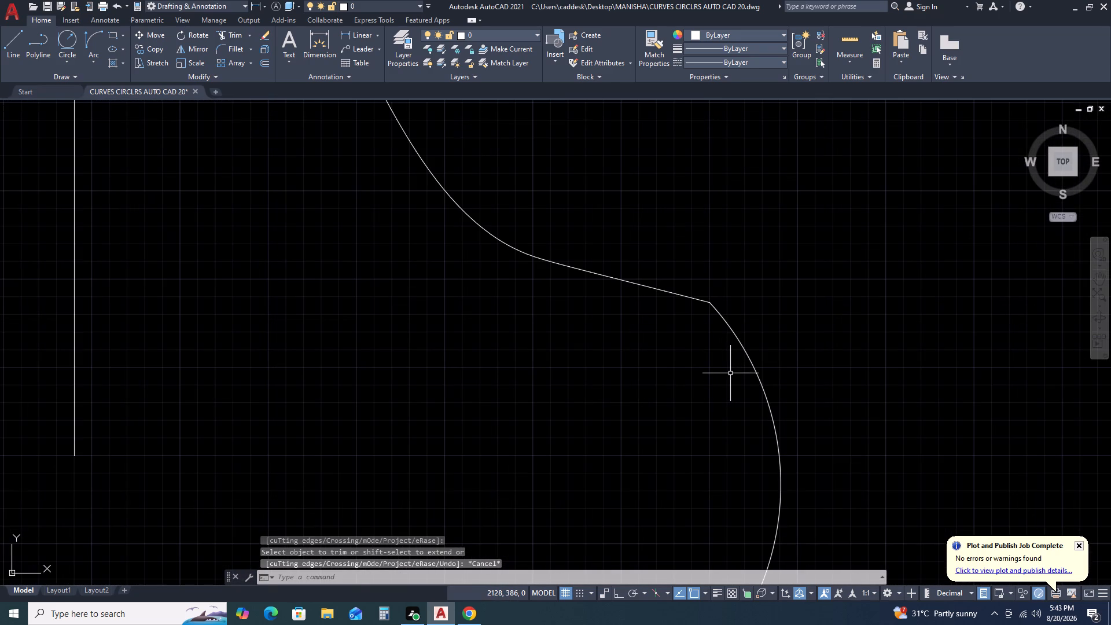
pyautogui.write('A')
pyautogui.press('space')
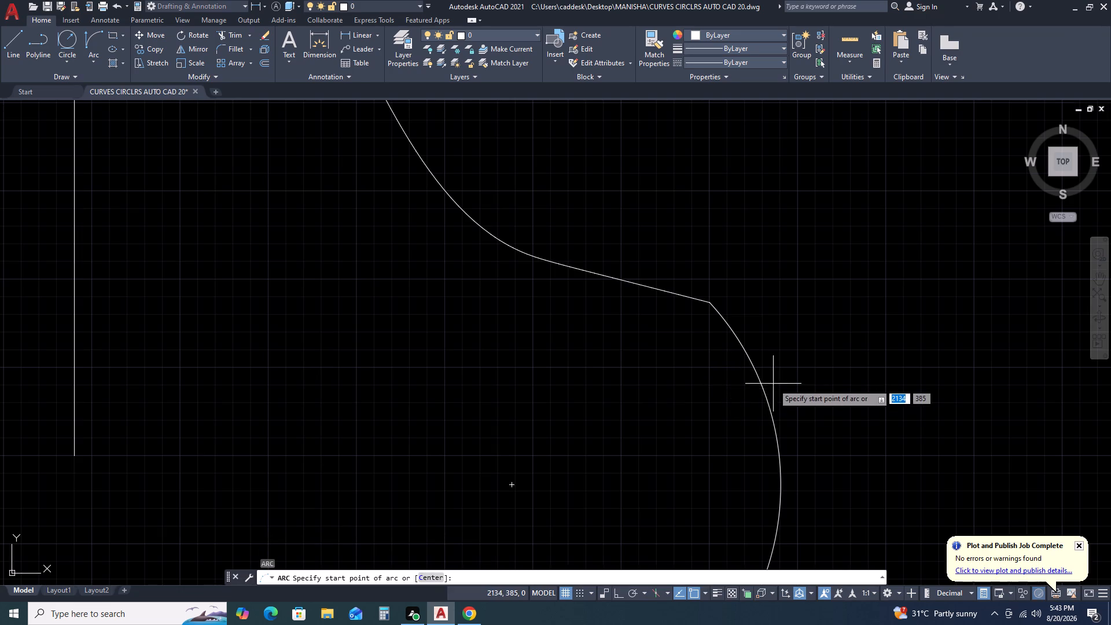
pyautogui.scroll(-3, 773, 384)
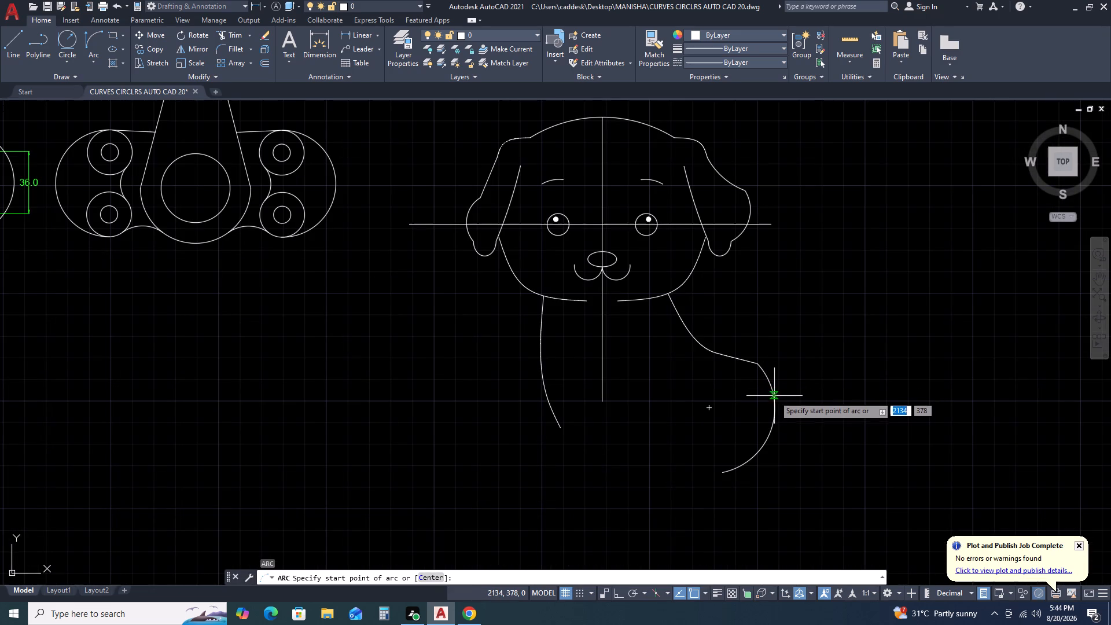
pyautogui.click(760, 369)
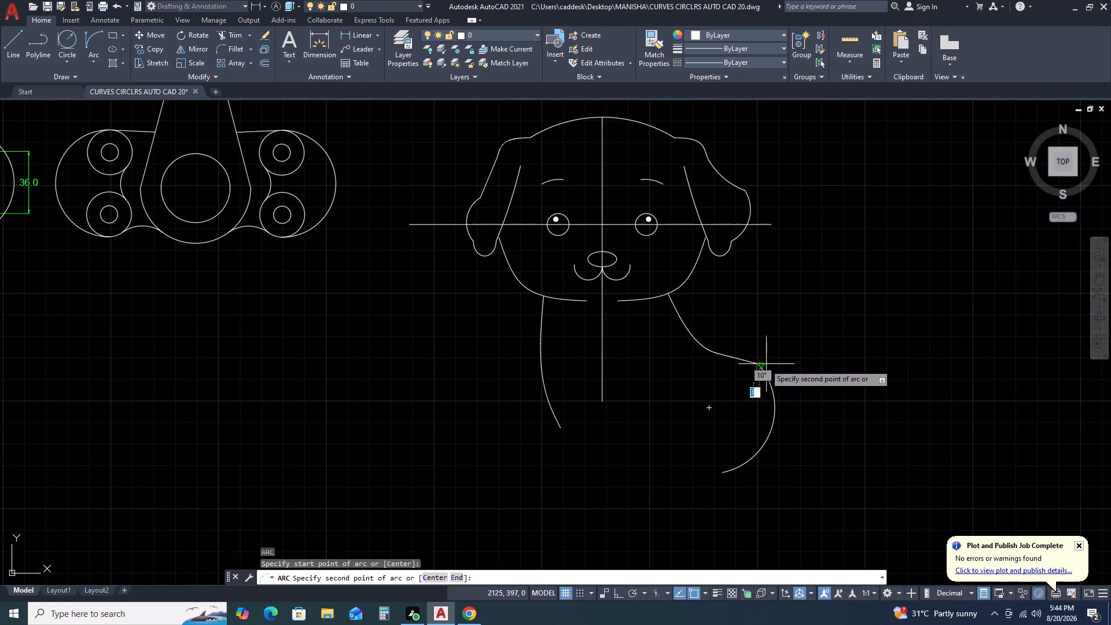
pyautogui.click(800, 340)
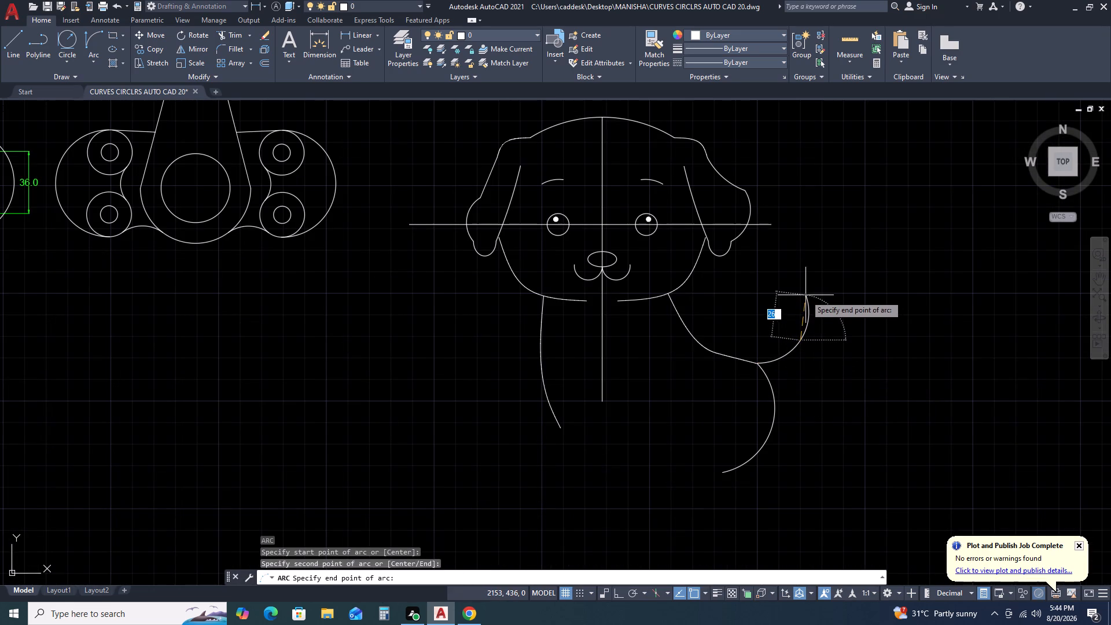
pyautogui.click(805, 295)
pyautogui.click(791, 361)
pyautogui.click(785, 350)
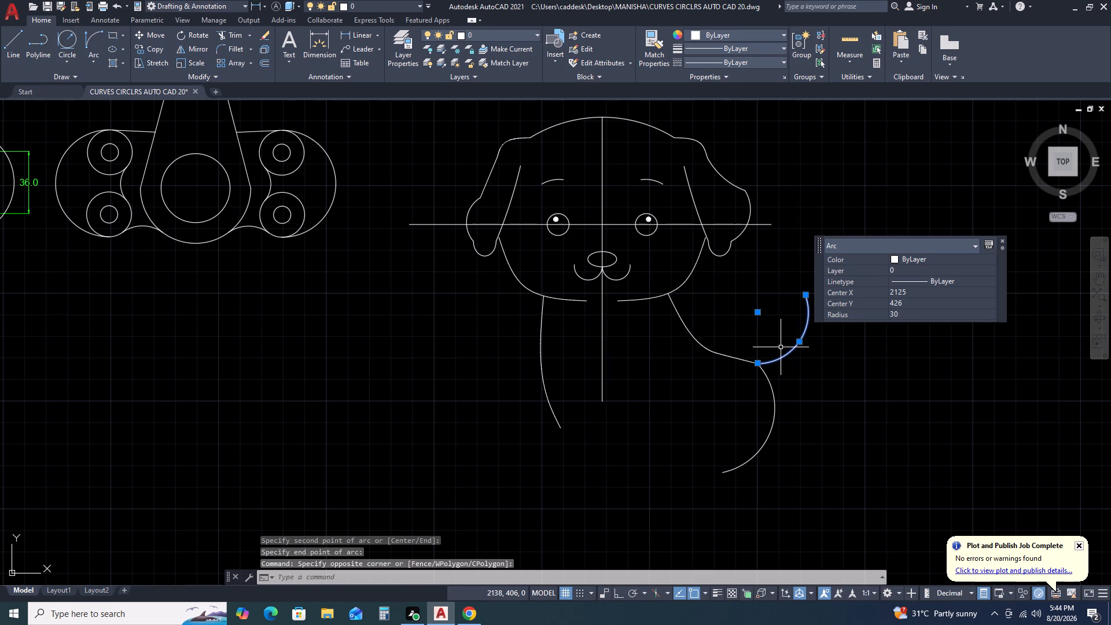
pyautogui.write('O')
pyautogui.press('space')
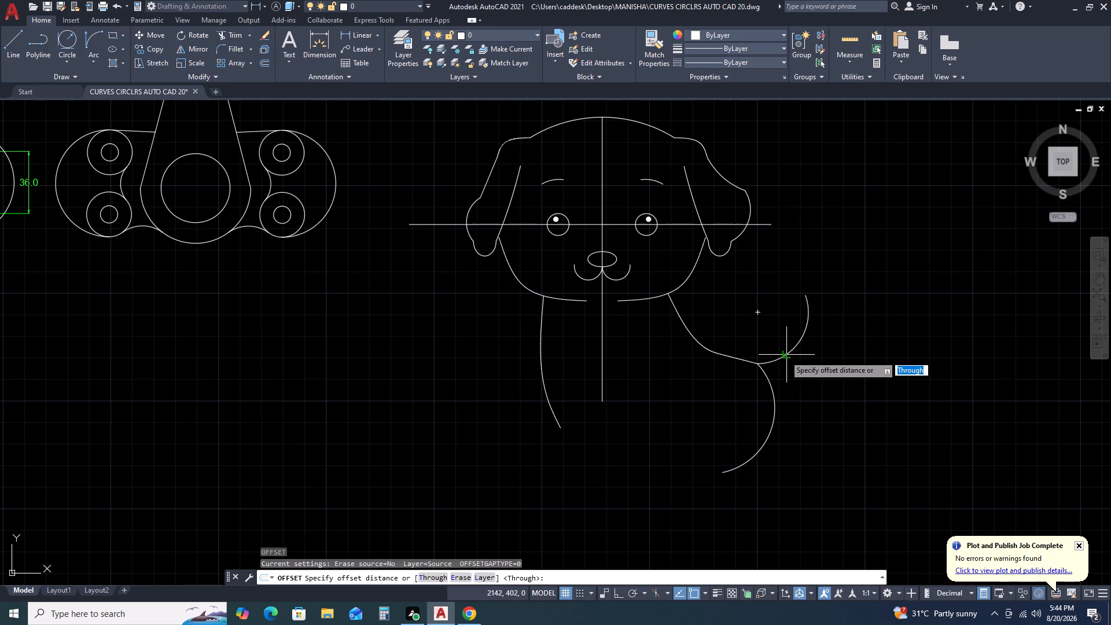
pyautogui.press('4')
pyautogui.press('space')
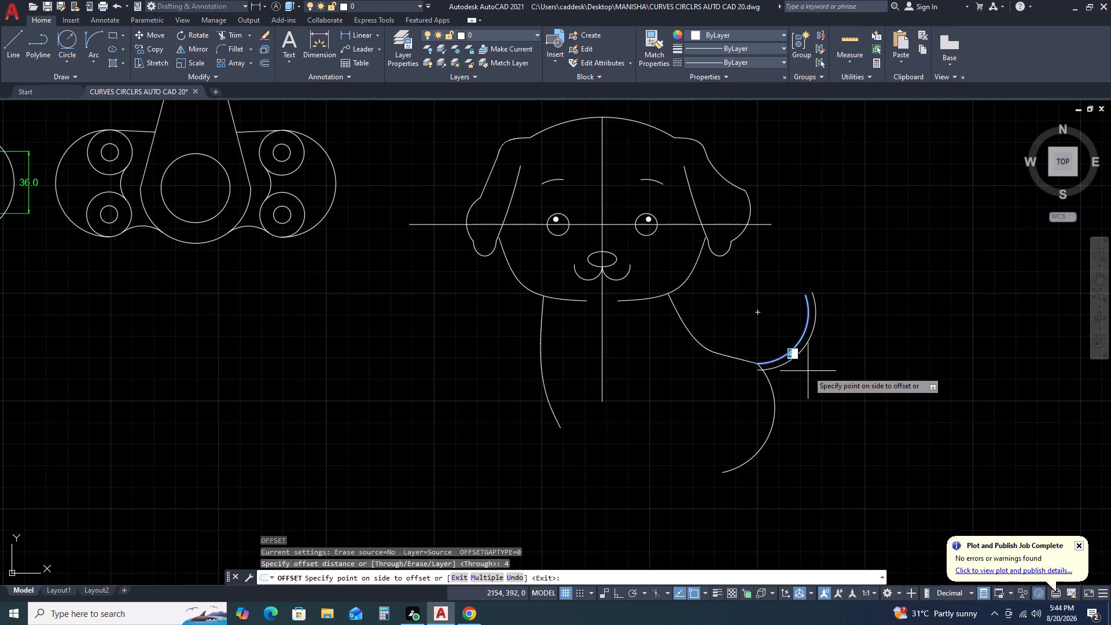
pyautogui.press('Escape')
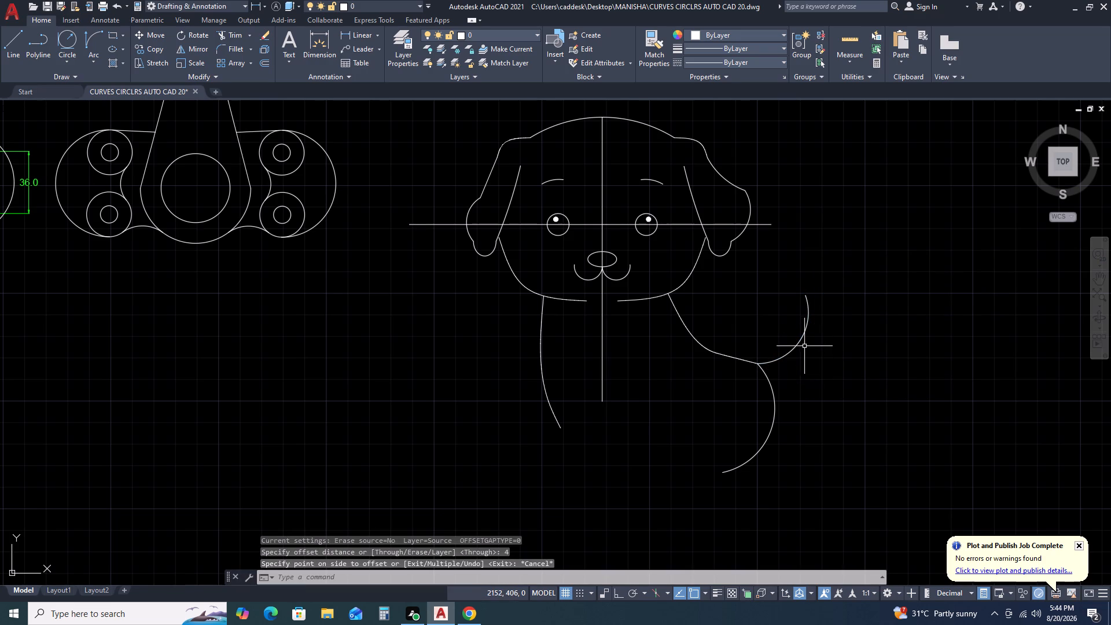
# Offset the tail arc outward by 8.
pyautogui.press('space')
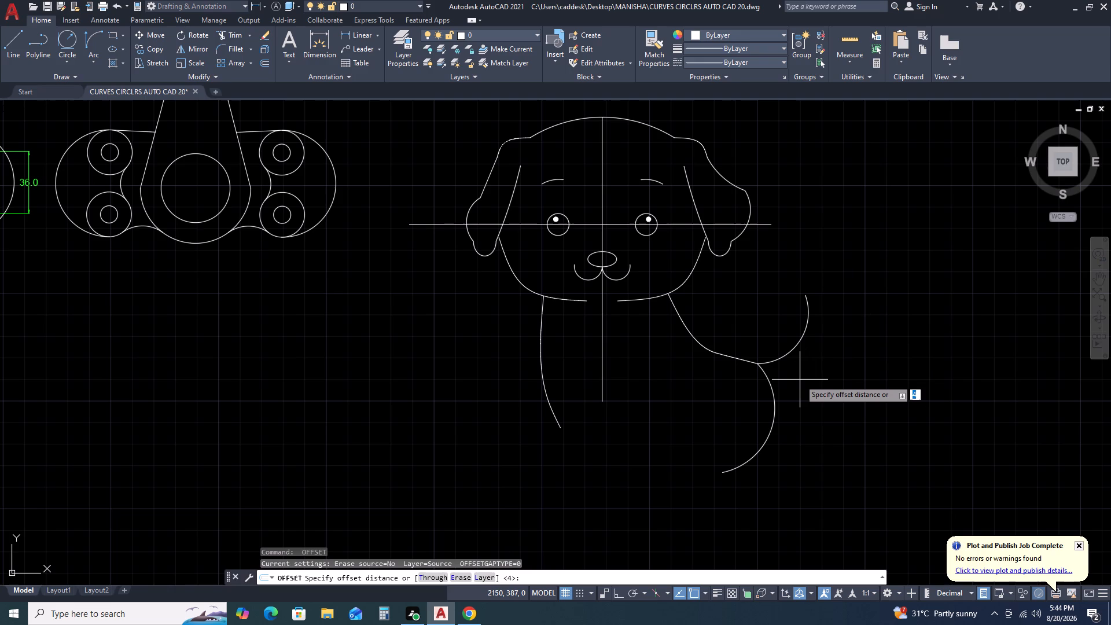
pyautogui.write('8')
pyautogui.press('space')
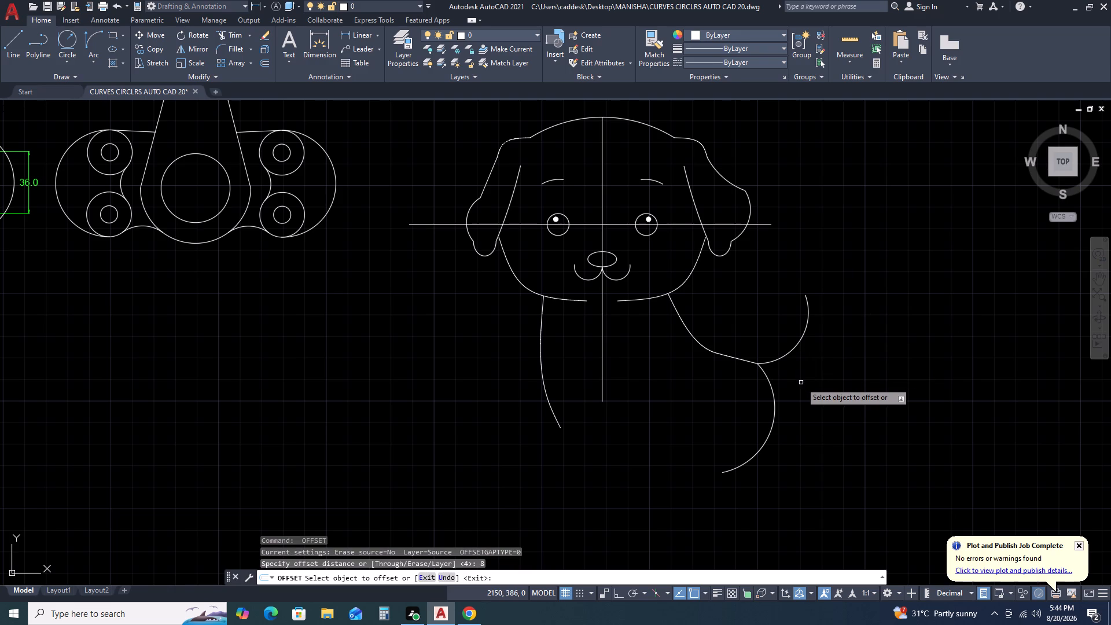
pyautogui.click(790, 352)
pyautogui.click(803, 381)
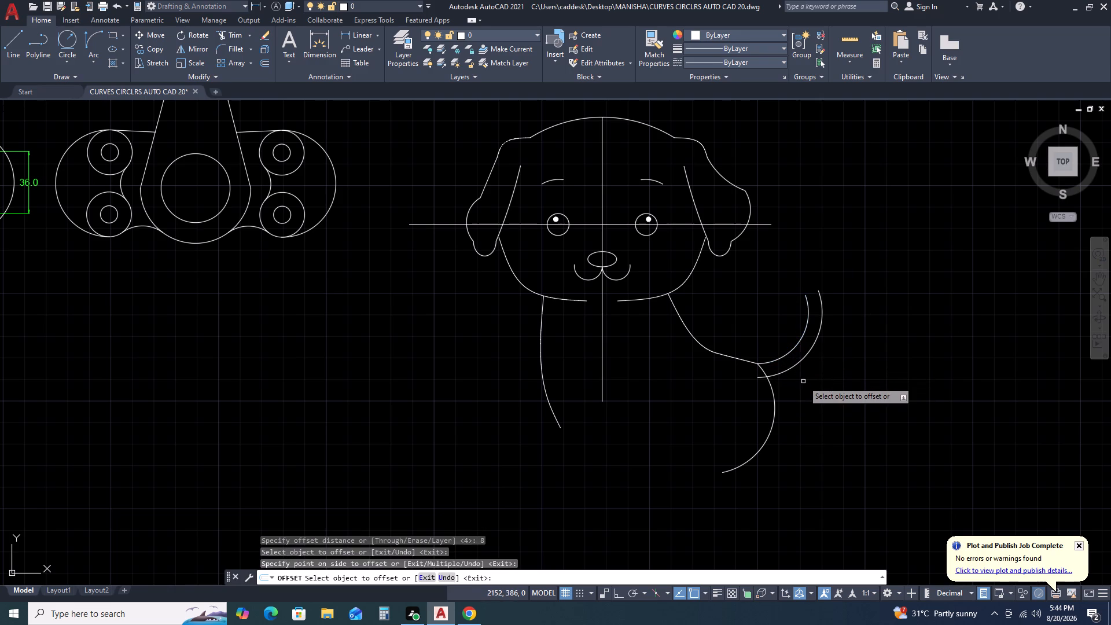
pyautogui.press('Escape')
# Stretch the upper end of the outer tail arc onto the inner arc's upper end to form a pointed tip.
pyautogui.scroll(2, 824, 311)
pyautogui.click(818, 311)
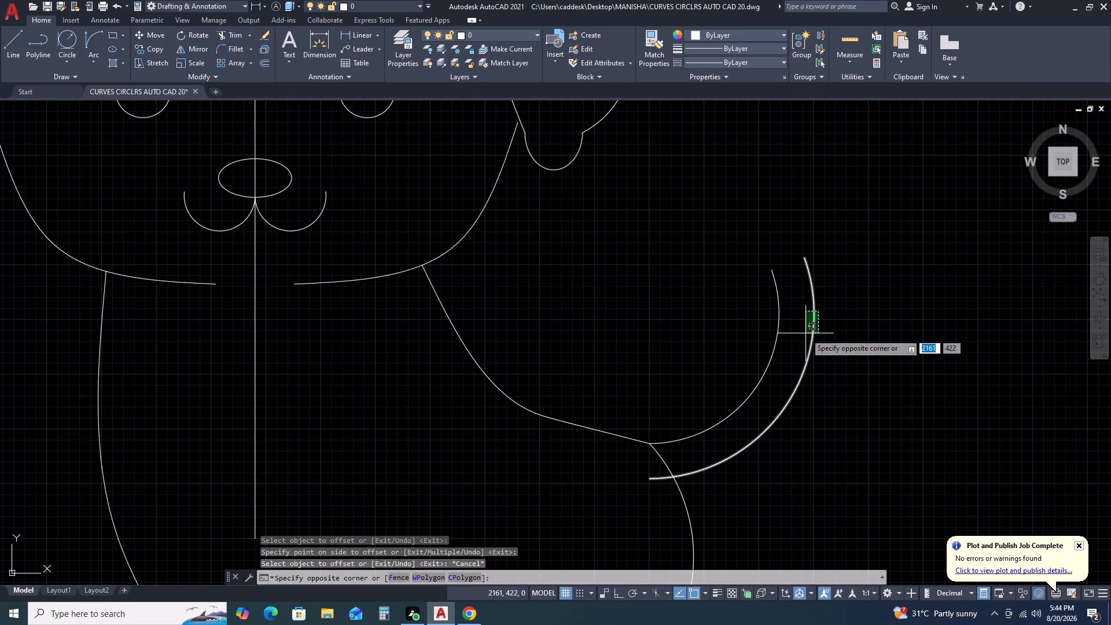
pyautogui.click(805, 334)
pyautogui.click(805, 258)
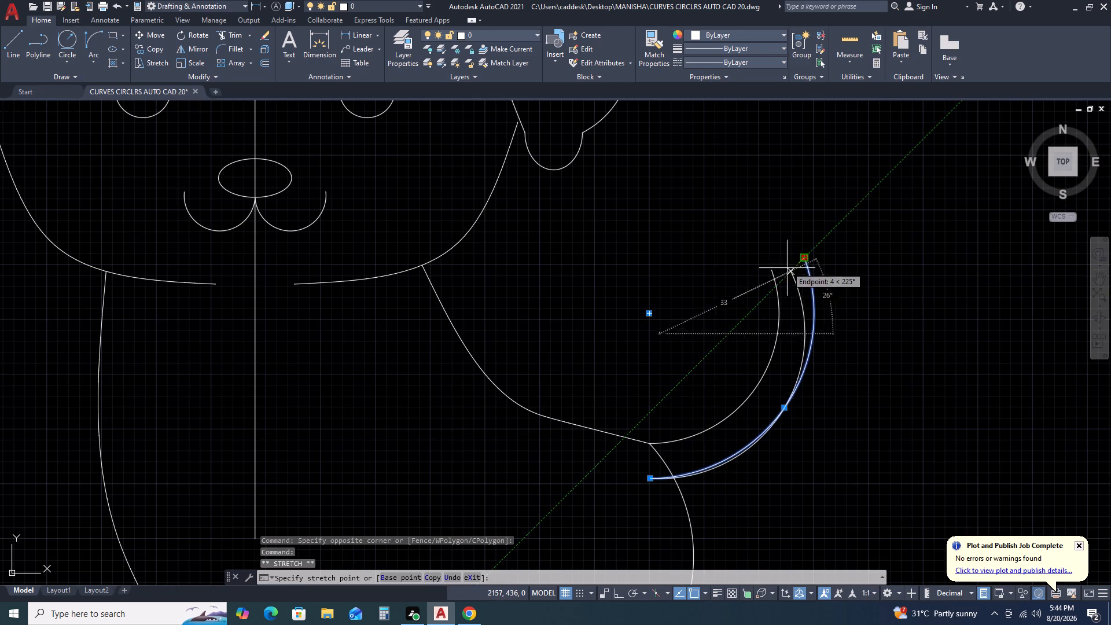
pyautogui.click(775, 273)
pyautogui.scroll(-1, 766, 380)
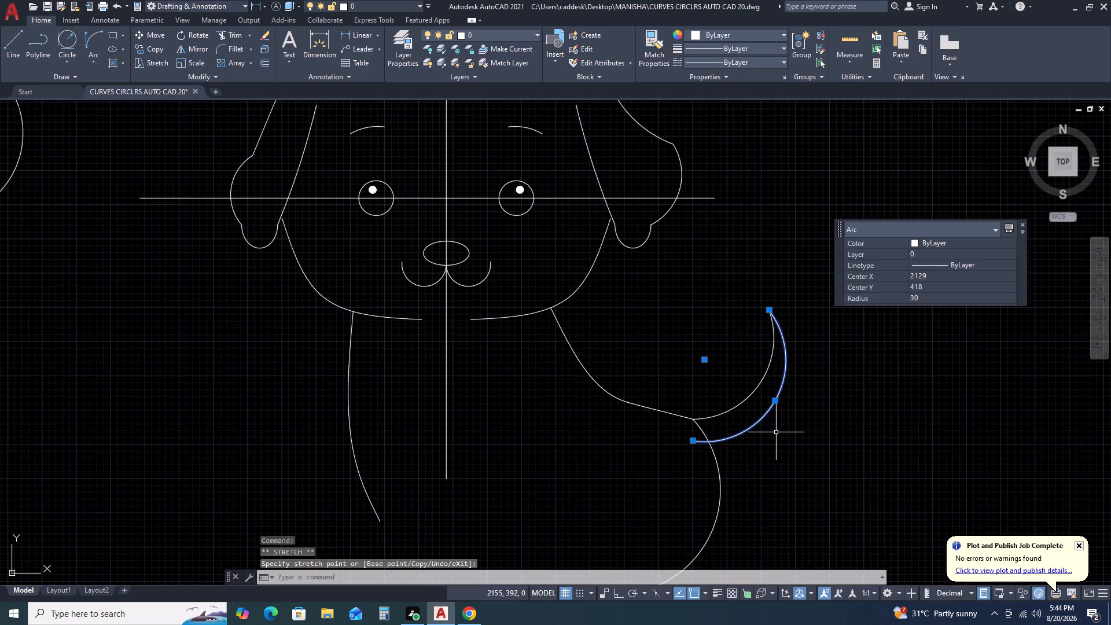
# Stretch the lower end of the outer tail arc onto the large body arc, just below the tail's base.
pyautogui.scroll(-1, 778, 424)
pyautogui.moveTo(773, 405); pyautogui.dragTo(751, 354, button='middle')
pyautogui.doubleClick(701, 382)
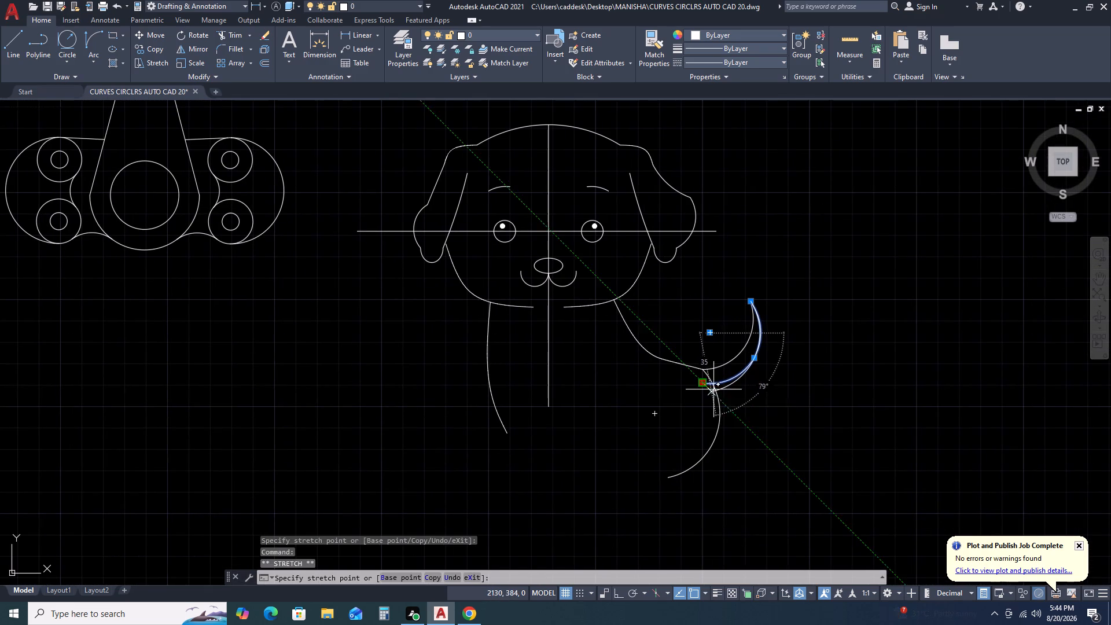
pyautogui.click(718, 390)
pyautogui.press('Escape')
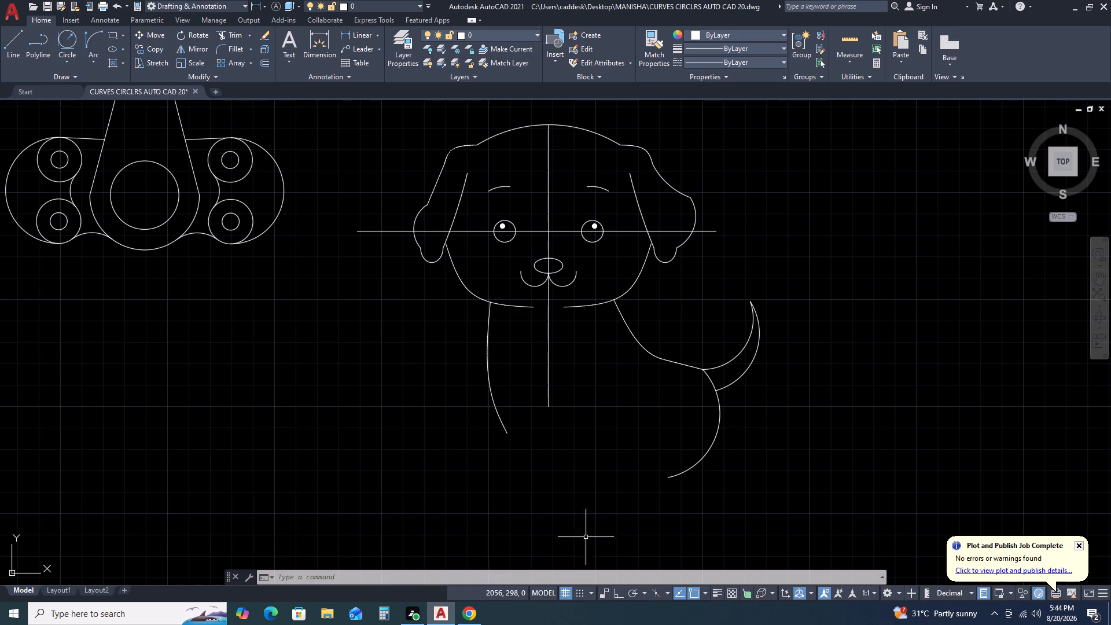
# Flatten the inner tail arc to a radius of about 37 by moving its midpoint inward.
pyautogui.scroll(3, 753, 319)
pyautogui.click(748, 332)
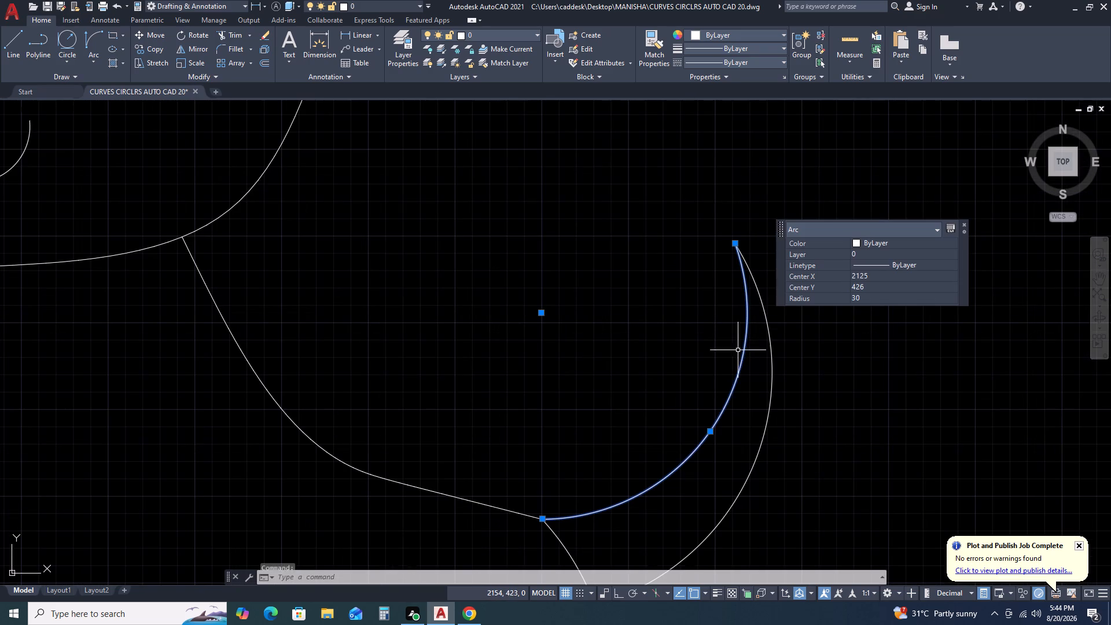
pyautogui.click(712, 432)
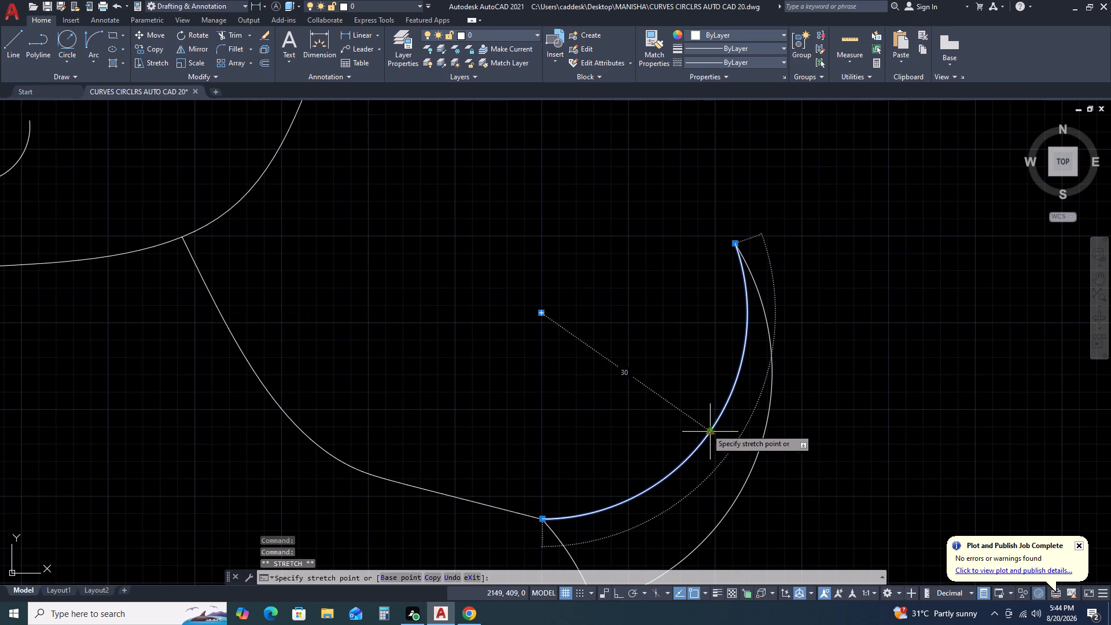
pyautogui.click(686, 424)
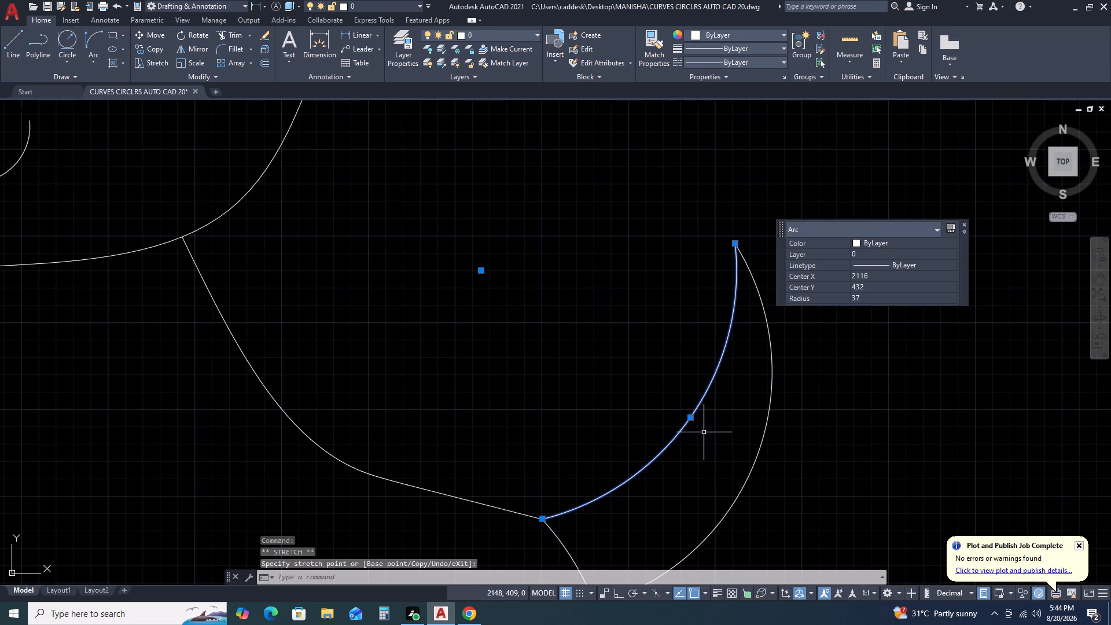
pyautogui.press('Escape')
pyautogui.scroll(-2, 717, 470)
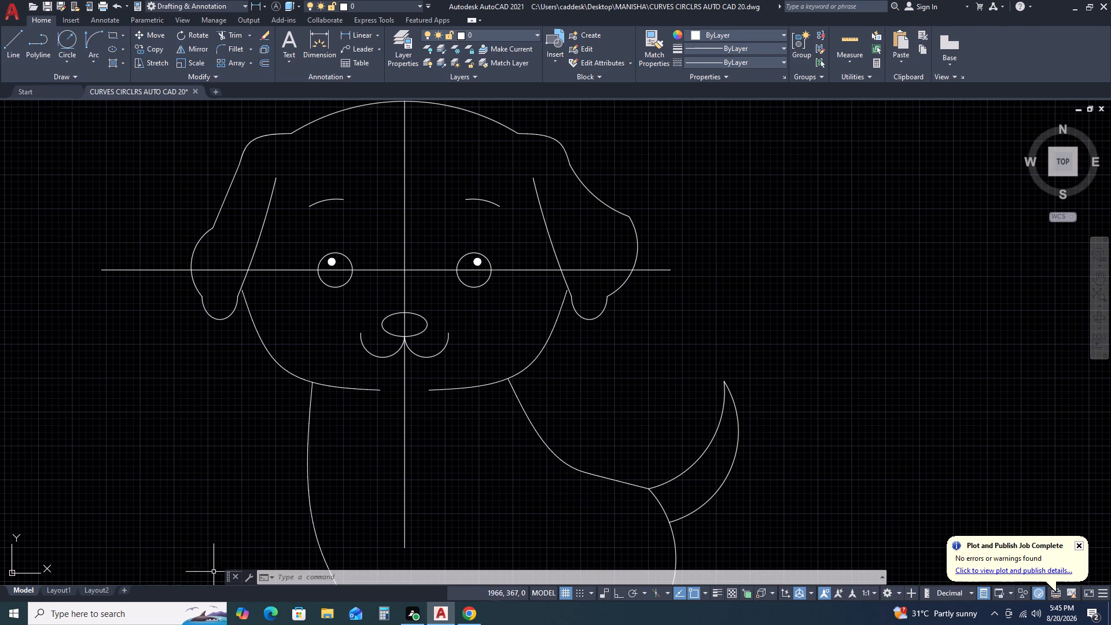
# Draw a short spline through three fit points inside the large body arc, bowing toward the body's centre and ending beside the arc's lower end.
pyautogui.scroll(-2, 806, 470)
pyautogui.moveTo(794, 516); pyautogui.dragTo(794, 513, button='middle')
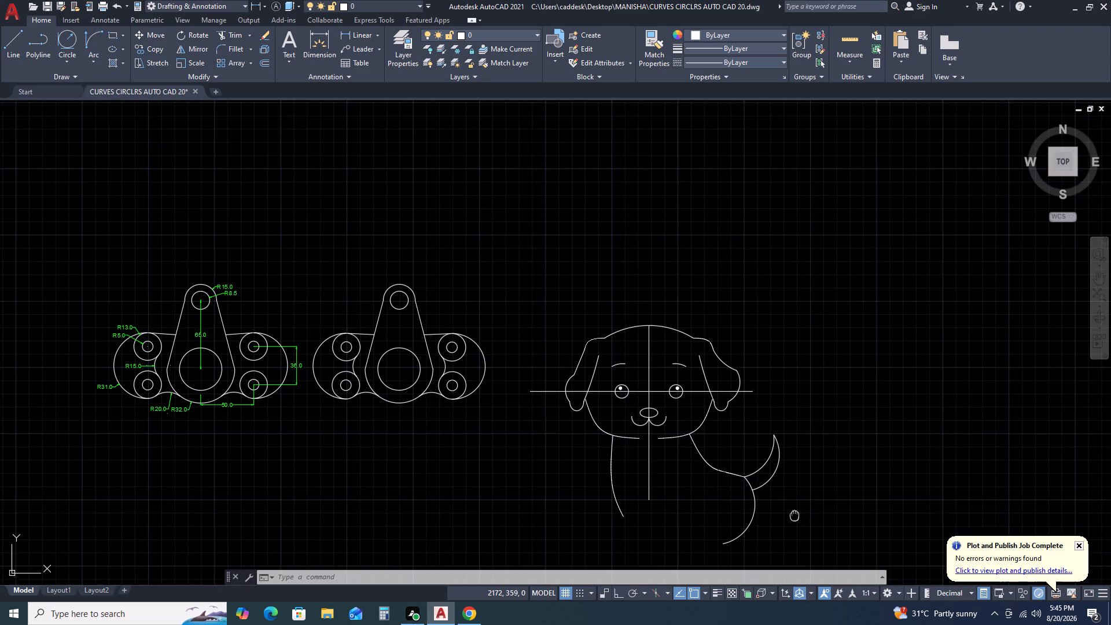
pyautogui.moveTo(794, 513); pyautogui.dragTo(783, 429, button='middle')
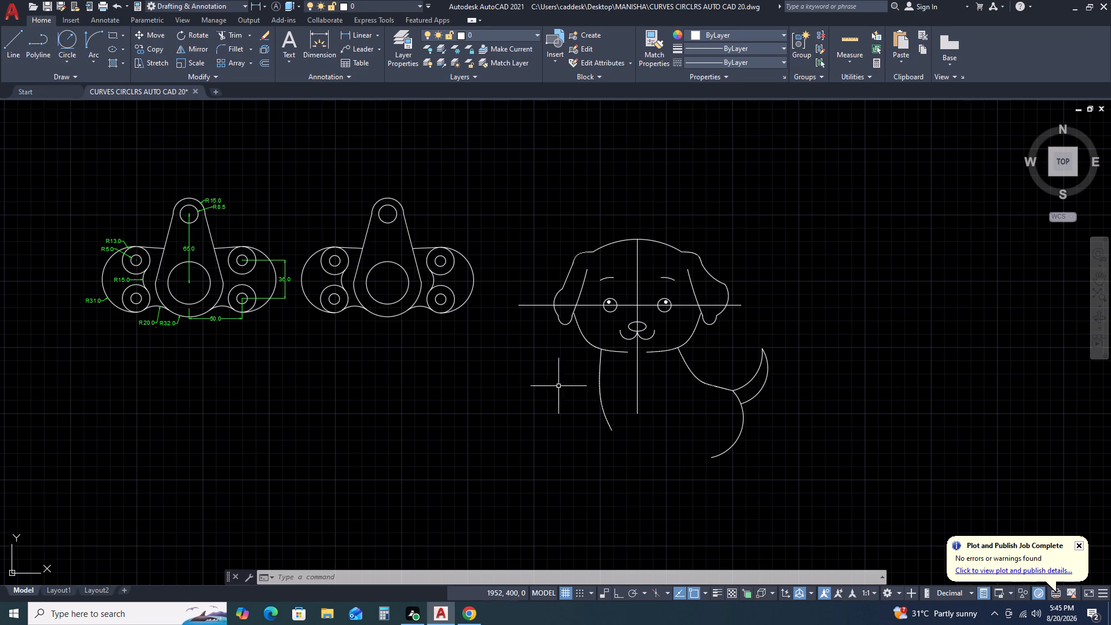
pyautogui.scroll(3, 644, 316)
pyautogui.scroll(-2, 679, 348)
pyautogui.moveTo(746, 494); pyautogui.dragTo(745, 472, button='middle')
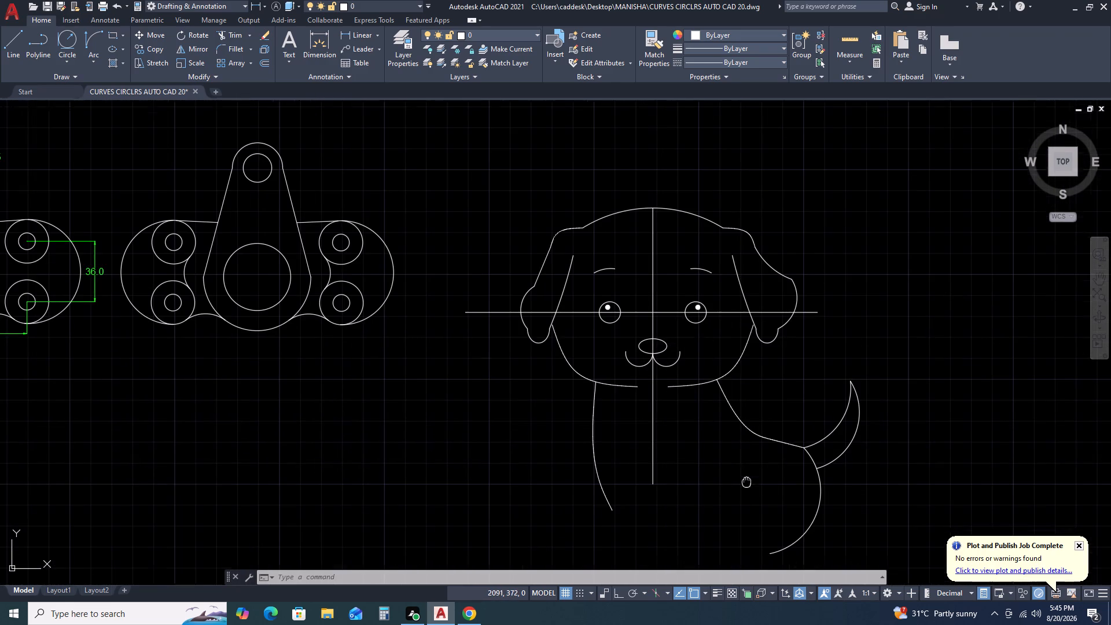
pyautogui.moveTo(745, 472); pyautogui.dragTo(715, 392, button='middle')
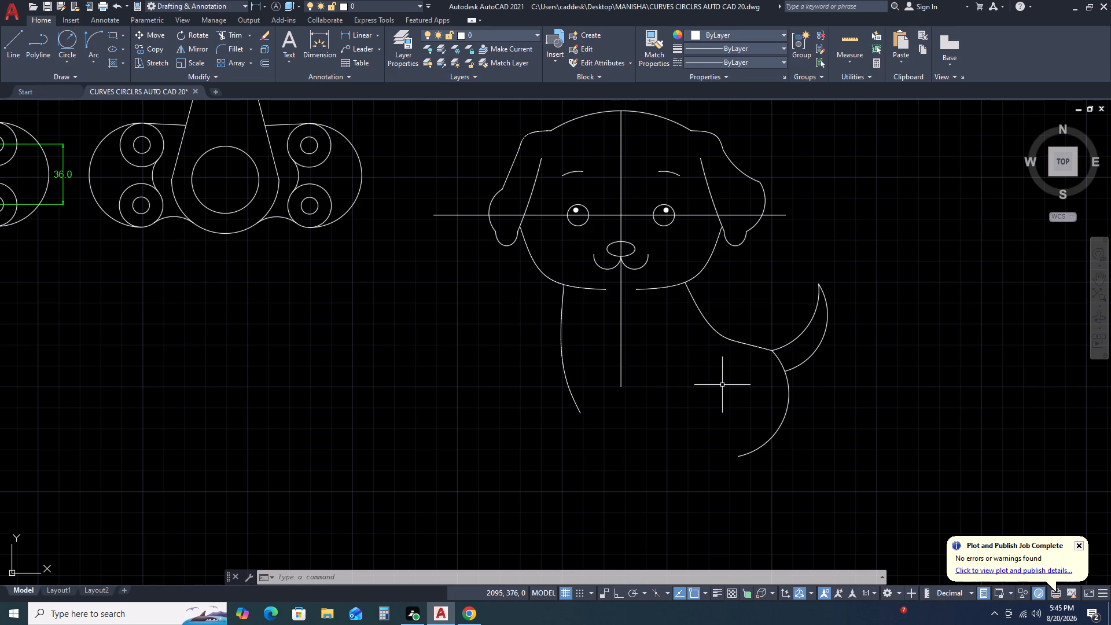
pyautogui.press('s')
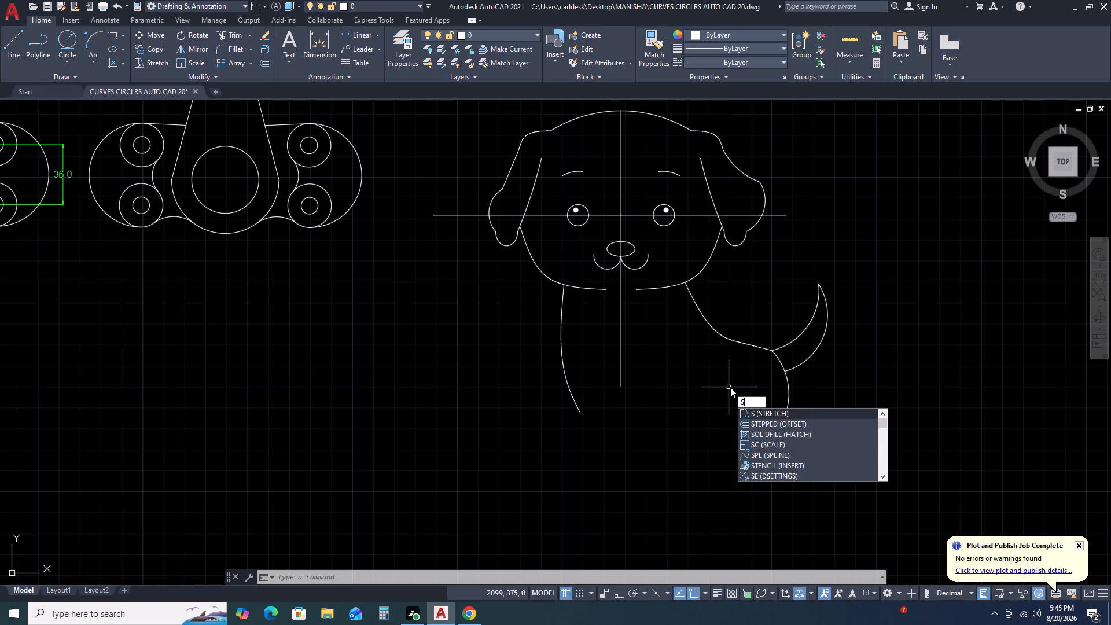
pyautogui.write('PL')
pyautogui.press('space')
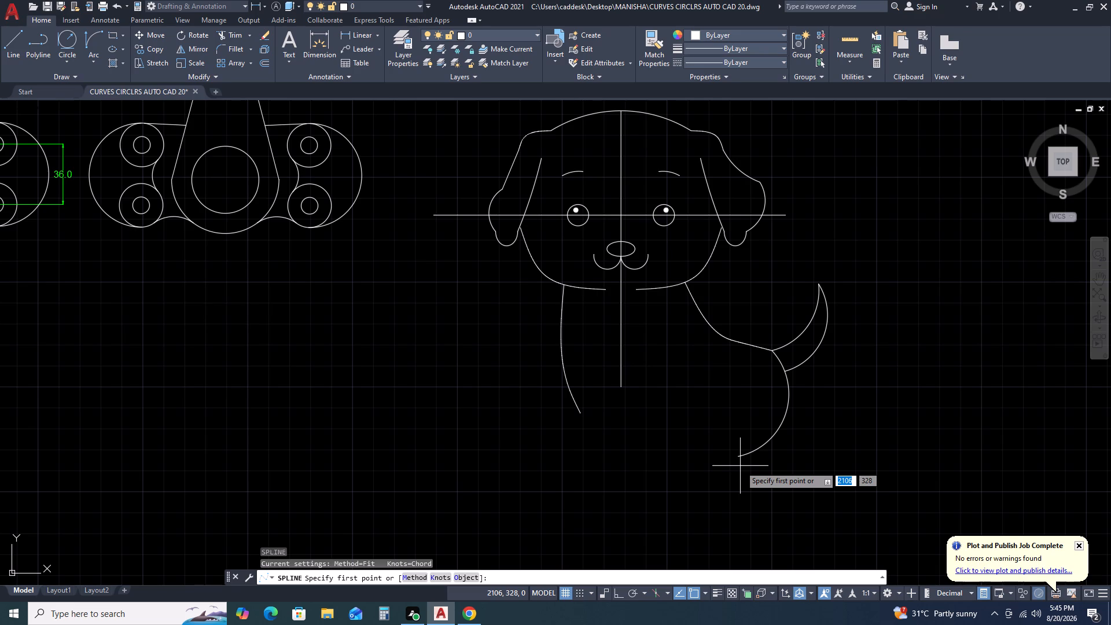
pyautogui.click(727, 398)
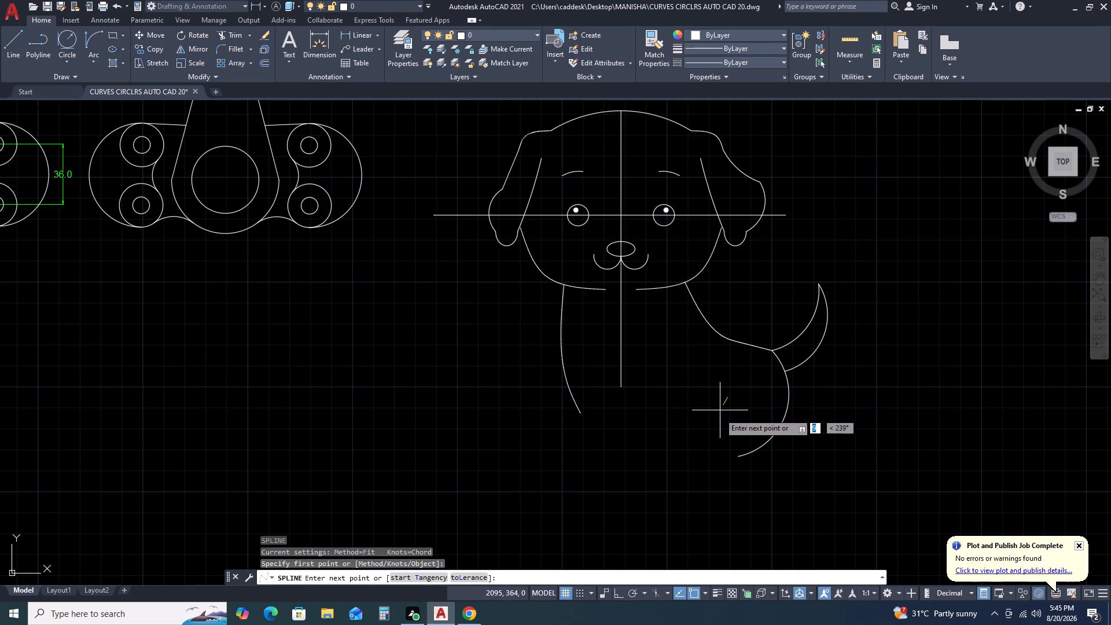
pyautogui.click(718, 431)
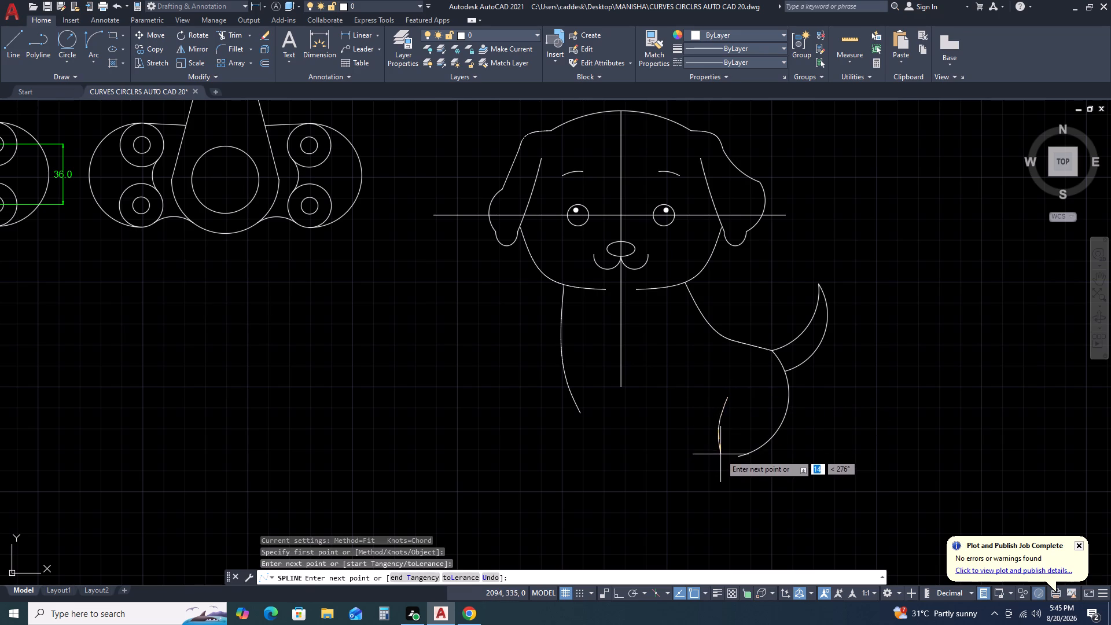
pyautogui.doubleClick(720, 453)
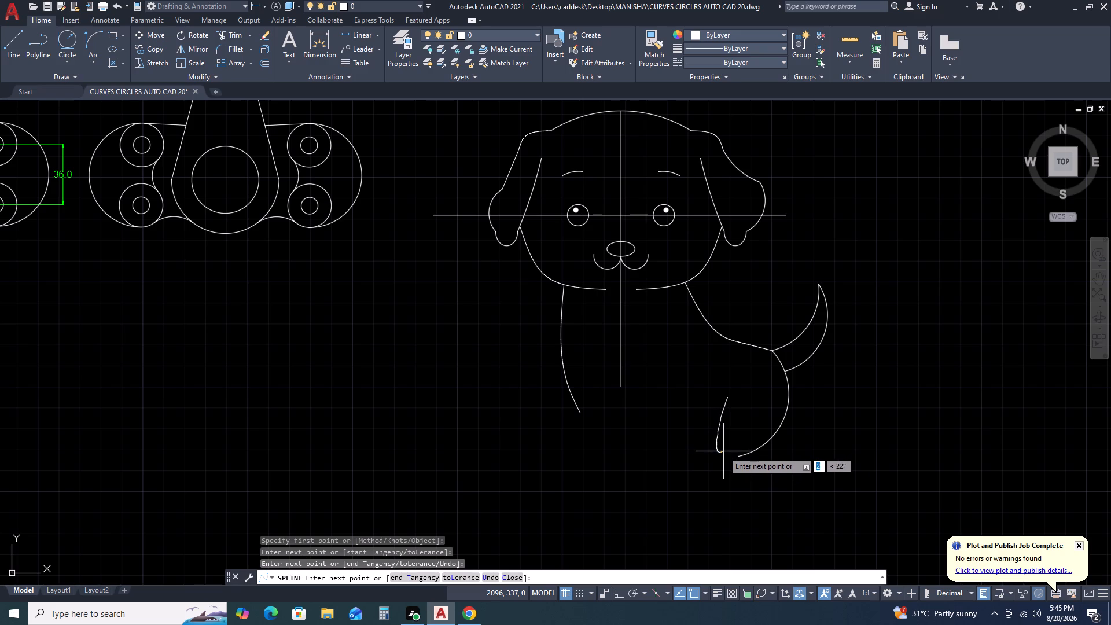
pyautogui.press('Return')
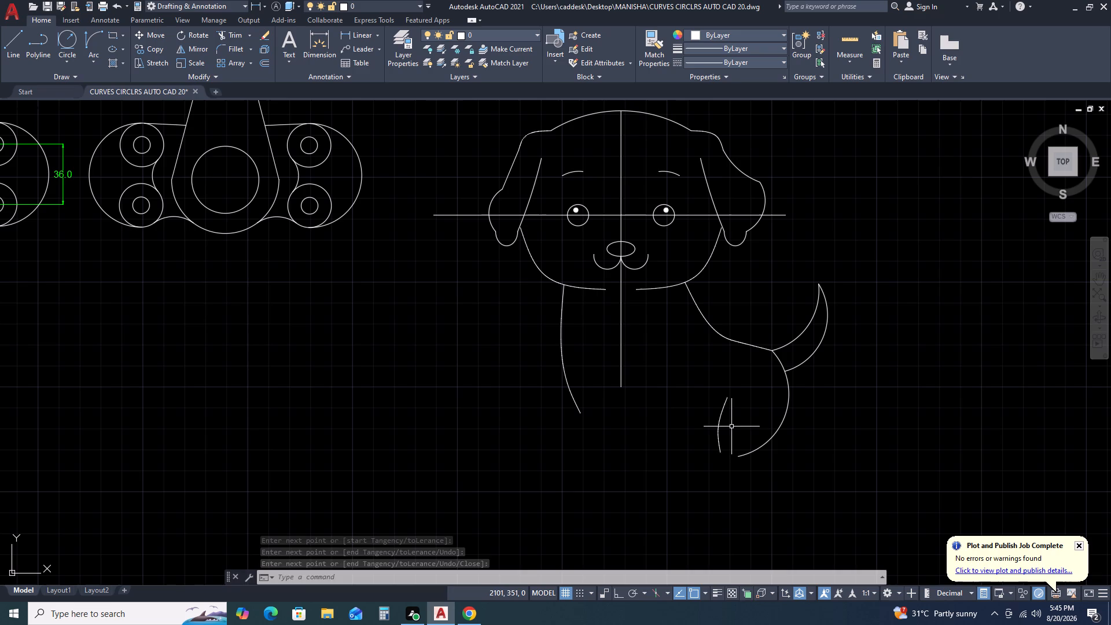
# Draw a short spline through three fit points from near the chest curve's lower end, bowing outward and ending below it.
pyautogui.press('space')
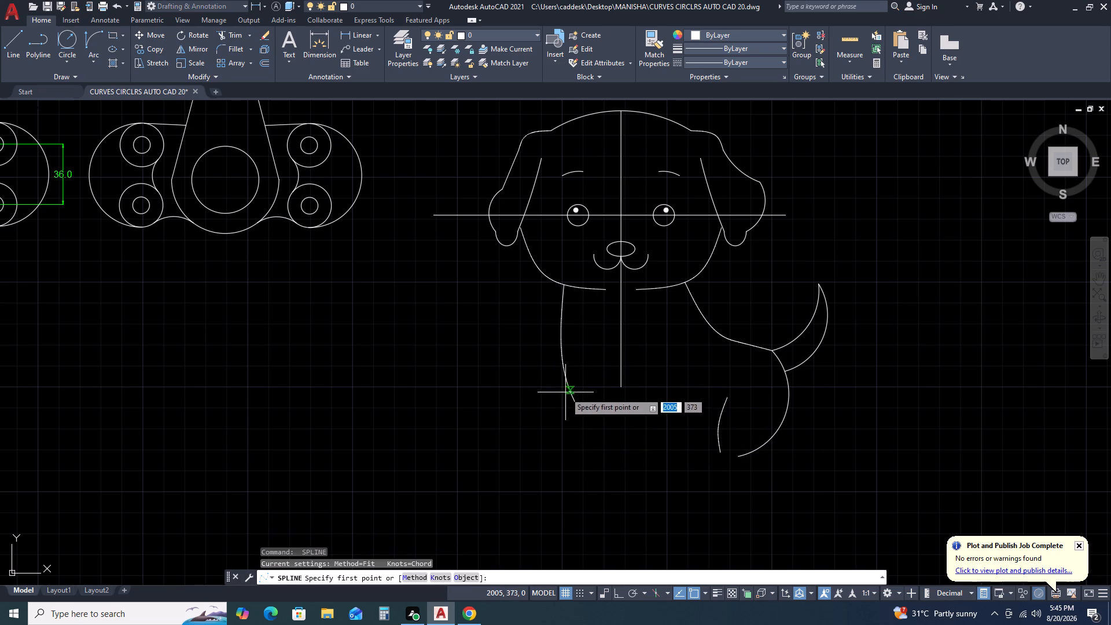
pyautogui.click(568, 390)
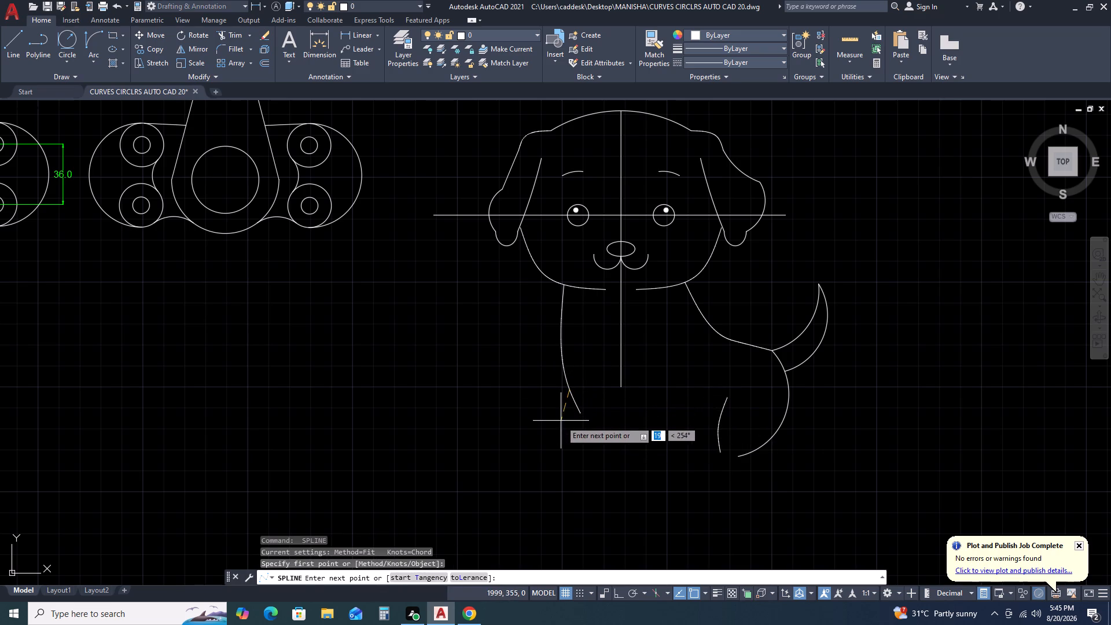
pyautogui.tripleClick(562, 421)
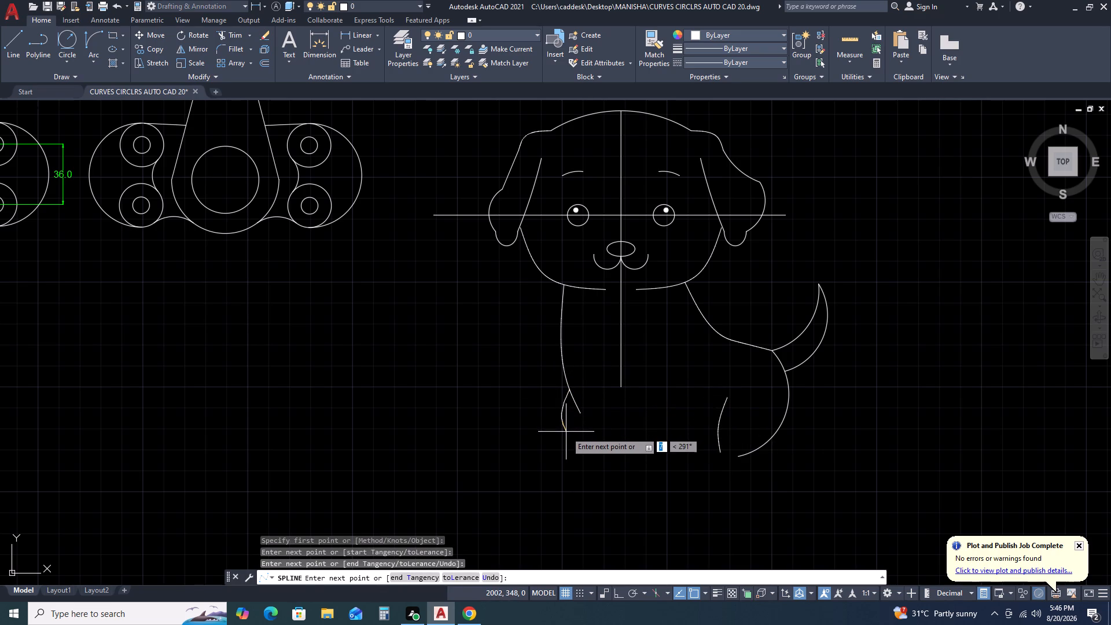
pyautogui.click(566, 432)
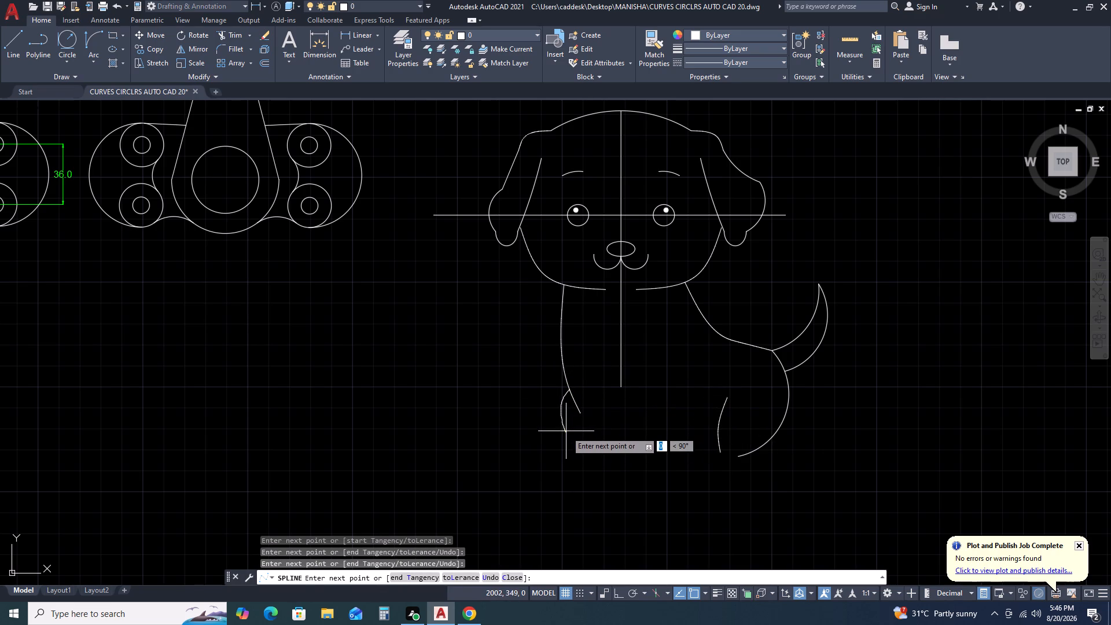
pyautogui.press('Return')
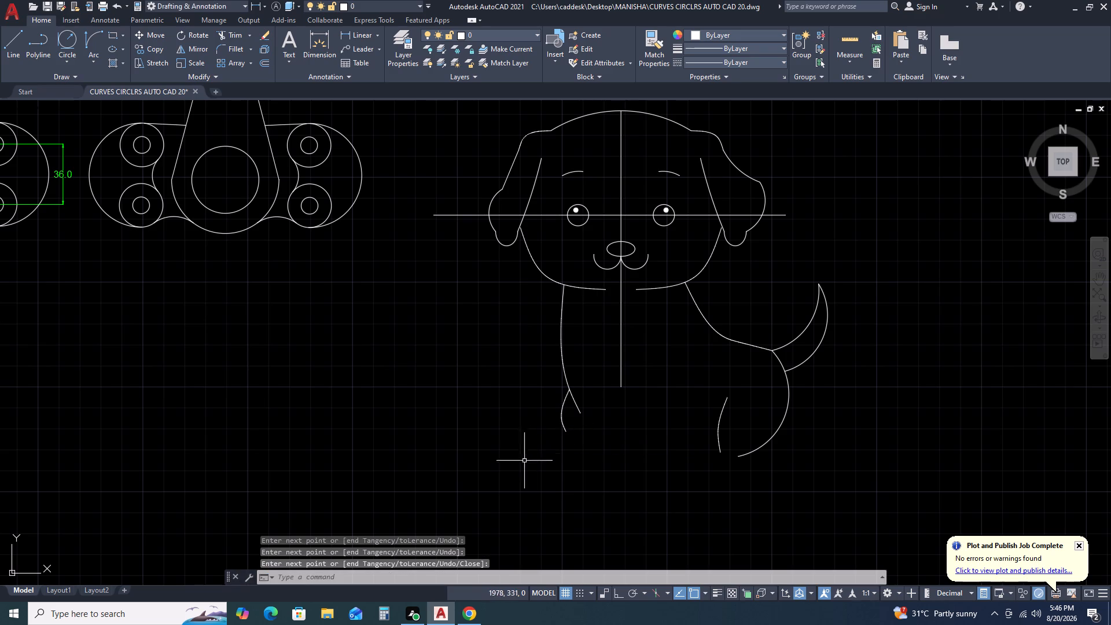
# Delete the horizontal and vertical construction lines crossing the puppy's face.
pyautogui.scroll(-1, 756, 418)
pyautogui.moveTo(845, 432); pyautogui.dragTo(819, 361, button='middle')
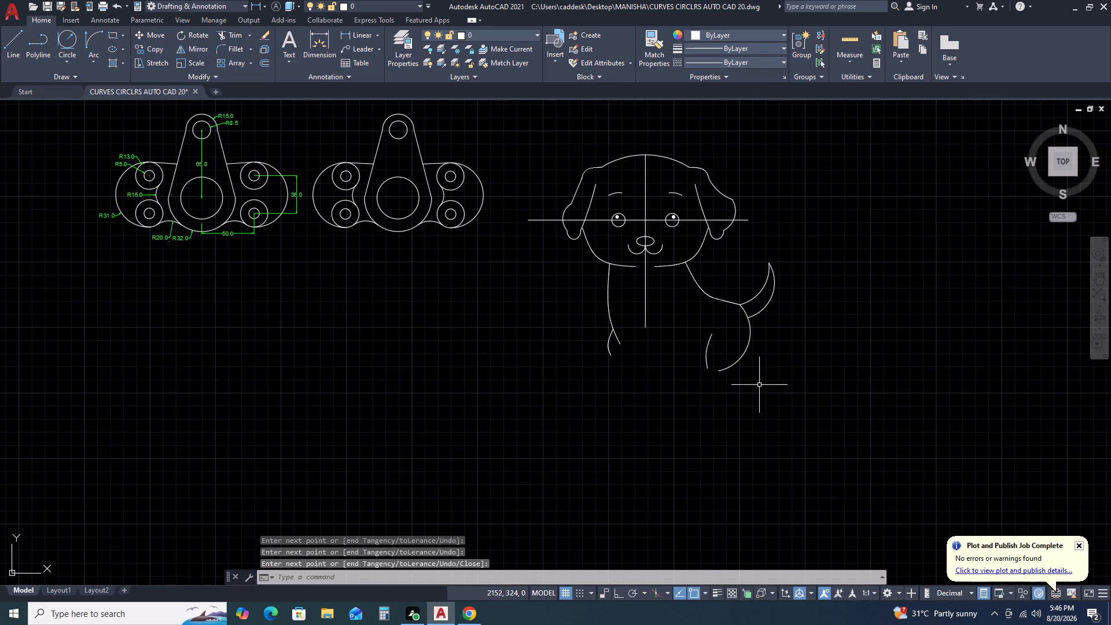
pyautogui.click(704, 233)
pyautogui.click(690, 216)
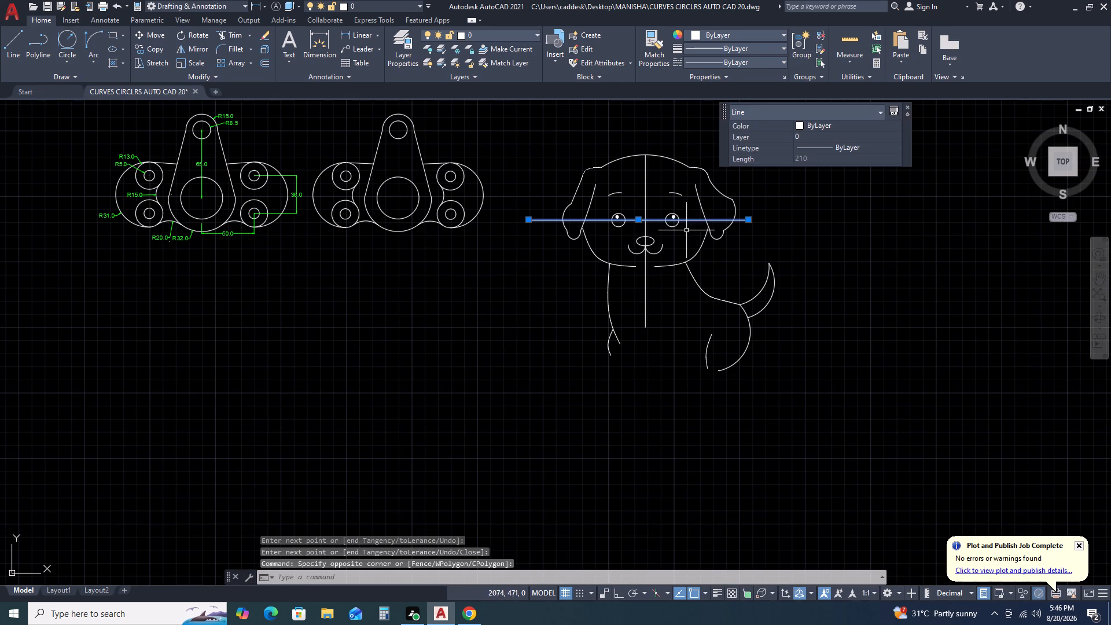
pyautogui.press('Delete')
pyautogui.moveTo(671, 295); pyautogui.dragTo(665, 297)
pyautogui.click(642, 316)
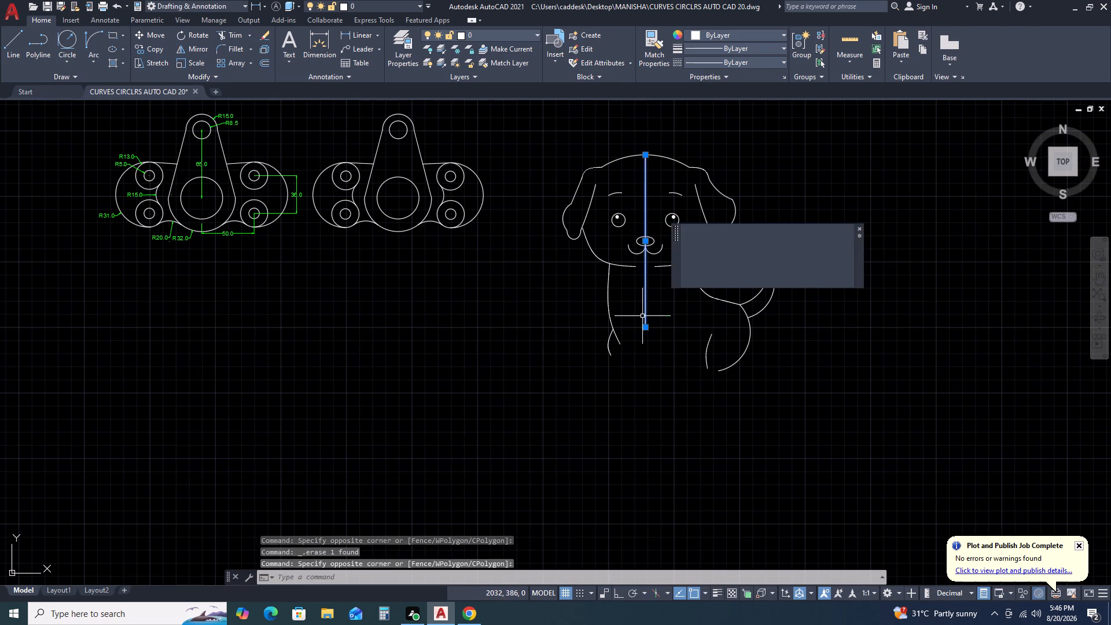
pyautogui.press('Delete')
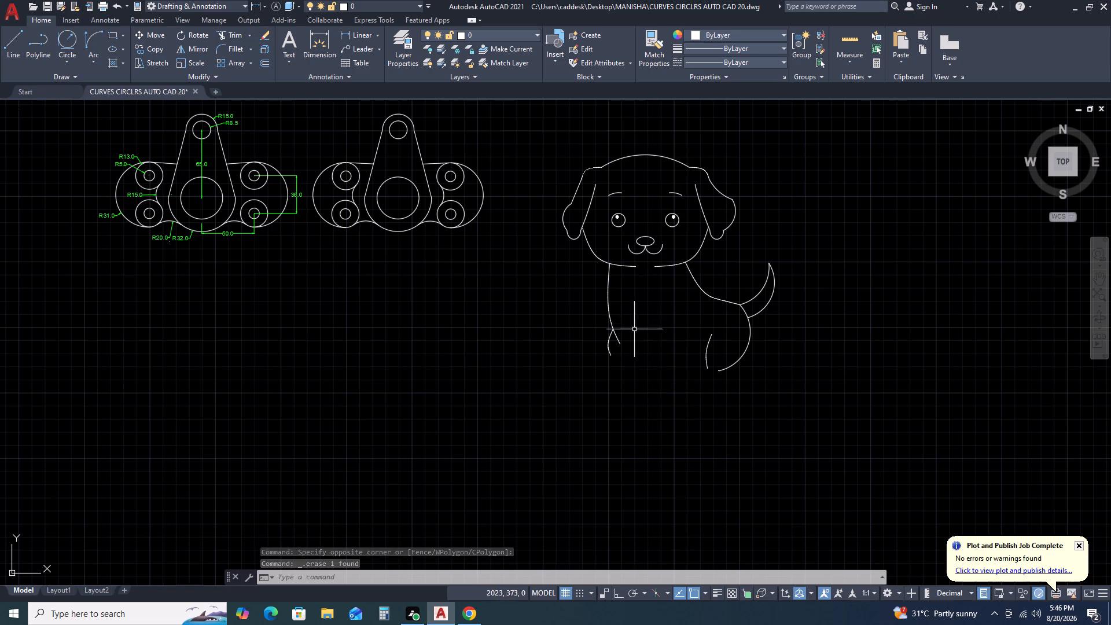
# Reshape the chest spline by stretching its middle fit point and its lower end slightly down and outward.
pyautogui.scroll(1, 612, 344)
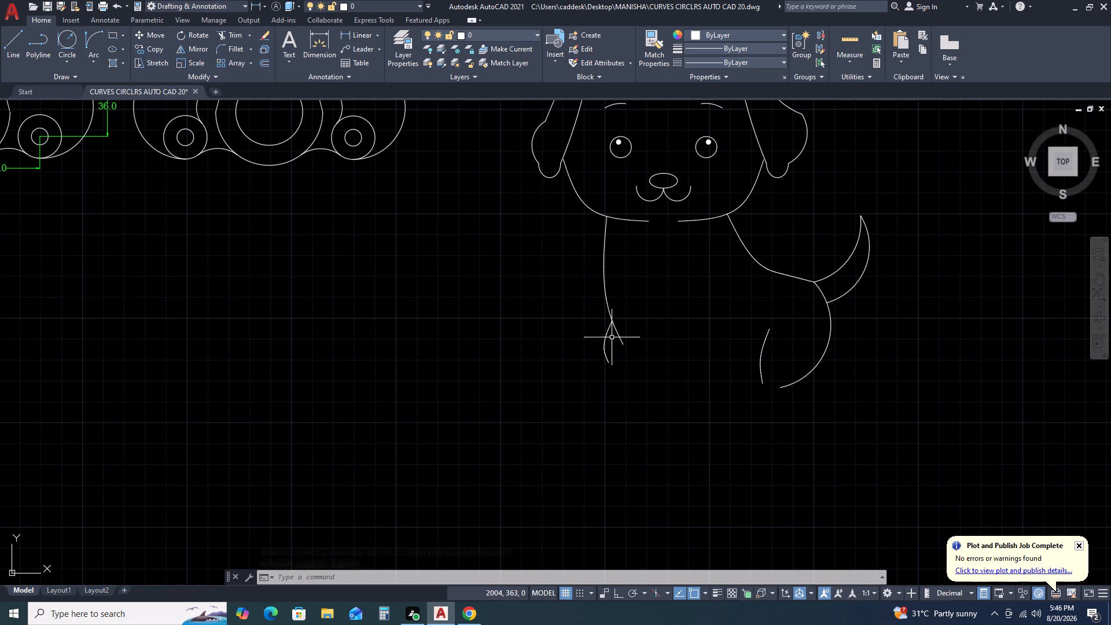
pyautogui.doubleClick(617, 332)
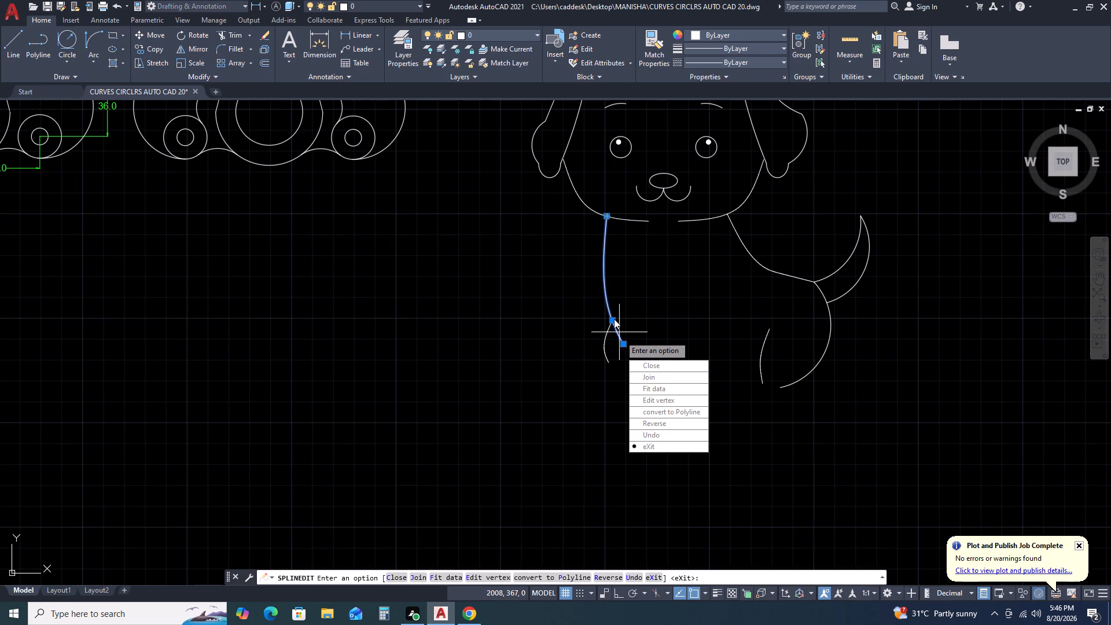
pyautogui.press('Escape')
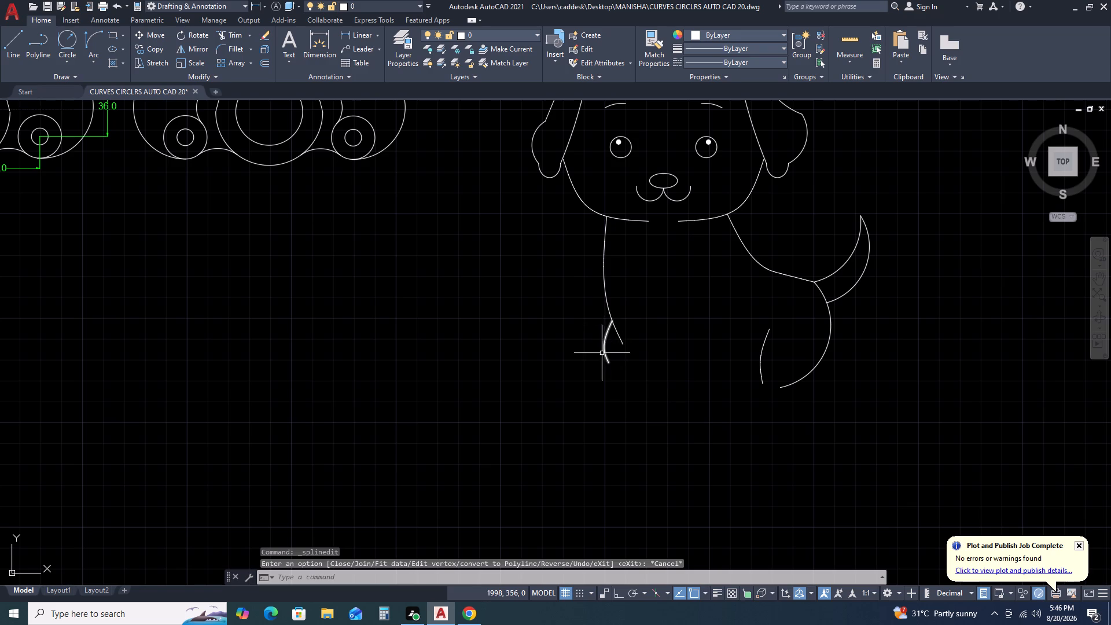
pyautogui.click(606, 308)
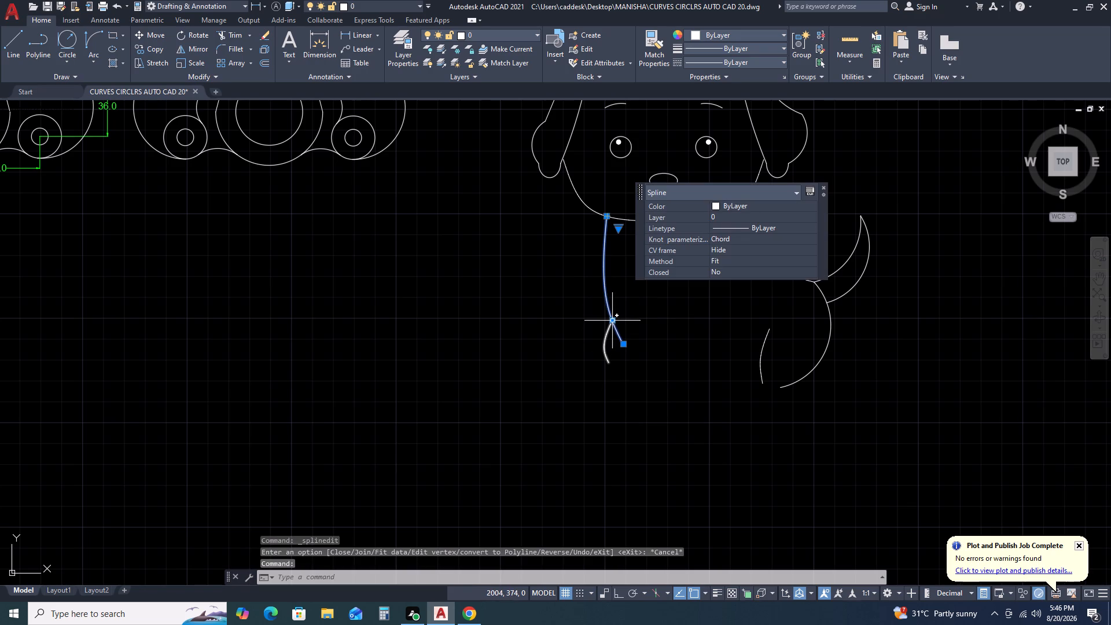
pyautogui.click(613, 321)
pyautogui.click(606, 325)
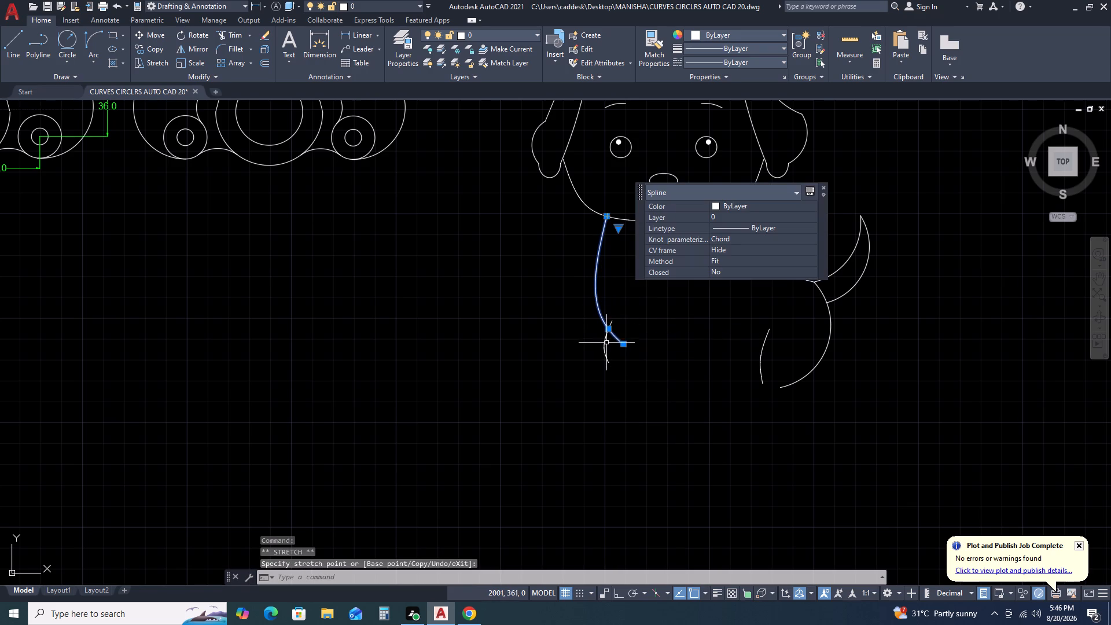
pyautogui.click(605, 347)
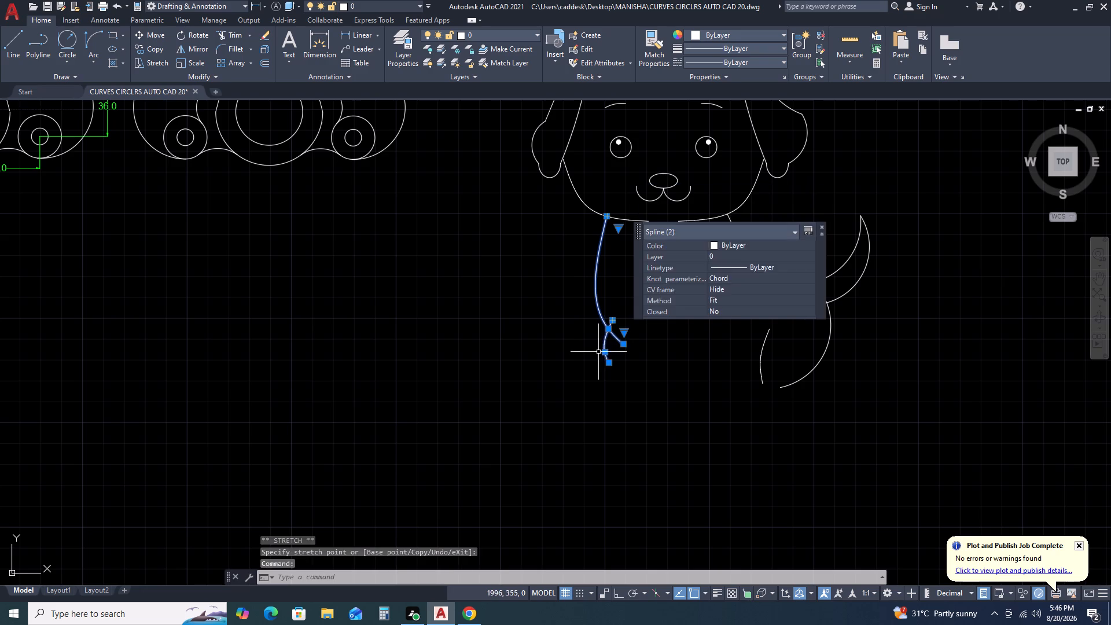
pyautogui.press('Escape')
pyautogui.click(620, 342)
pyautogui.click(620, 345)
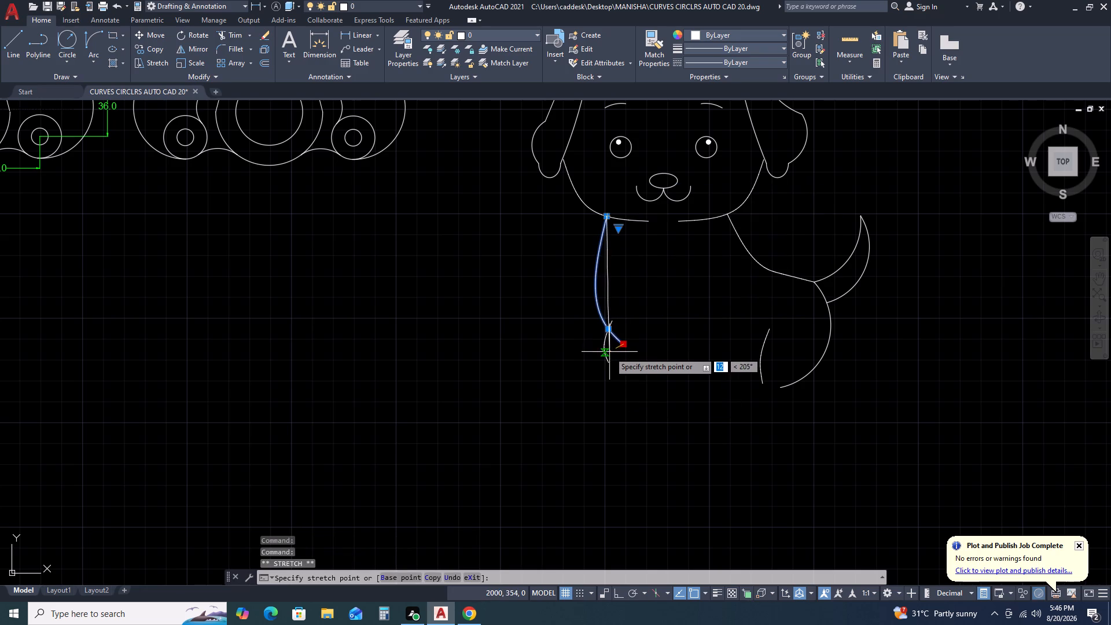
pyautogui.click(616, 351)
pyautogui.press('Escape')
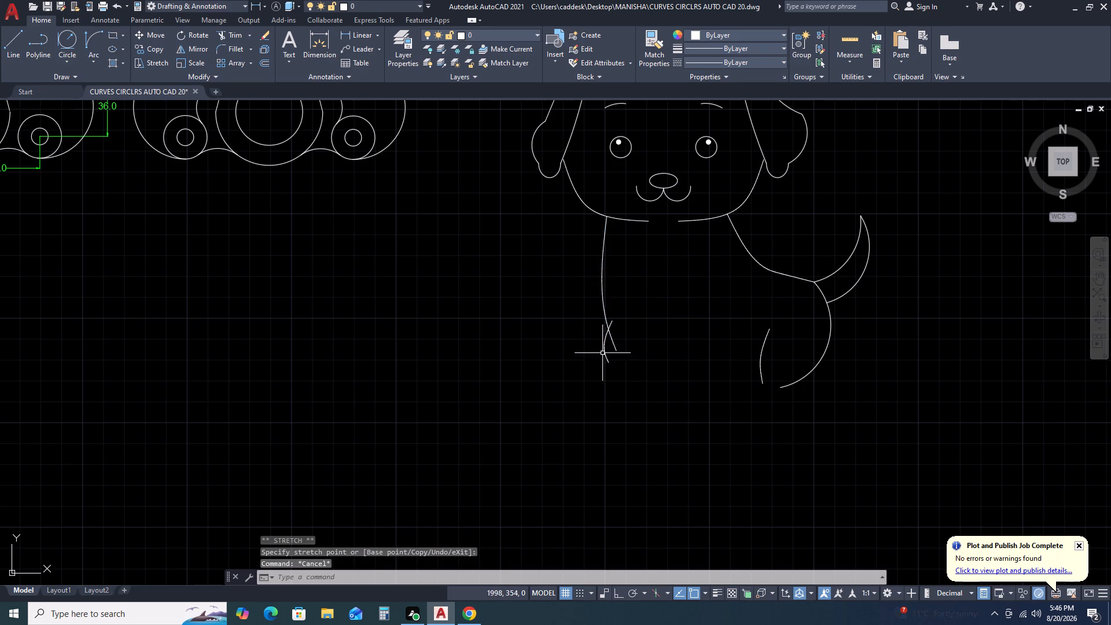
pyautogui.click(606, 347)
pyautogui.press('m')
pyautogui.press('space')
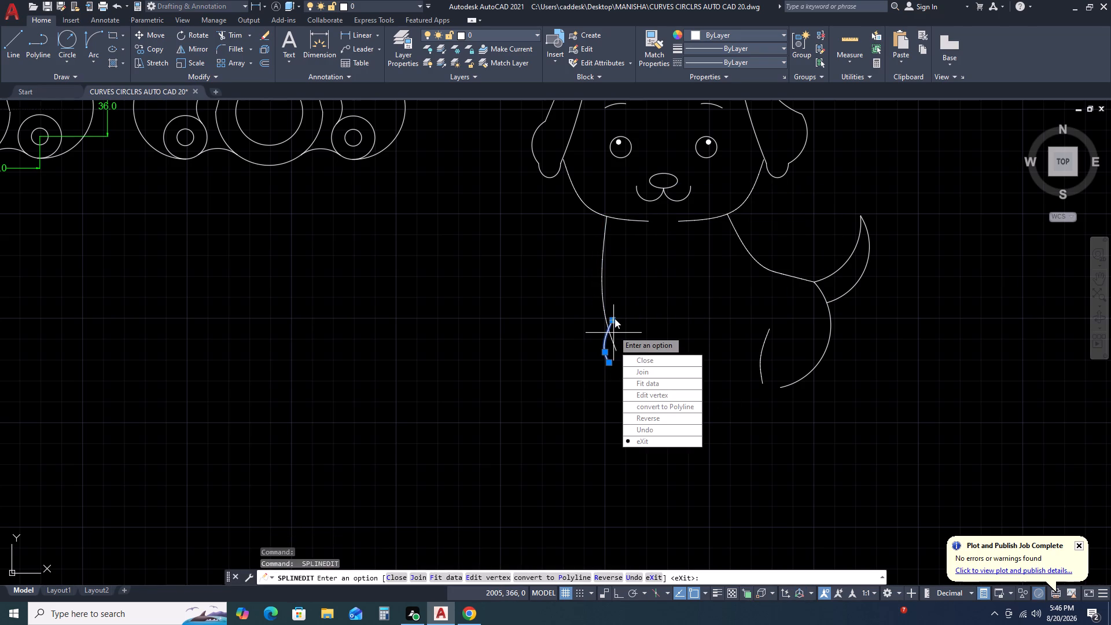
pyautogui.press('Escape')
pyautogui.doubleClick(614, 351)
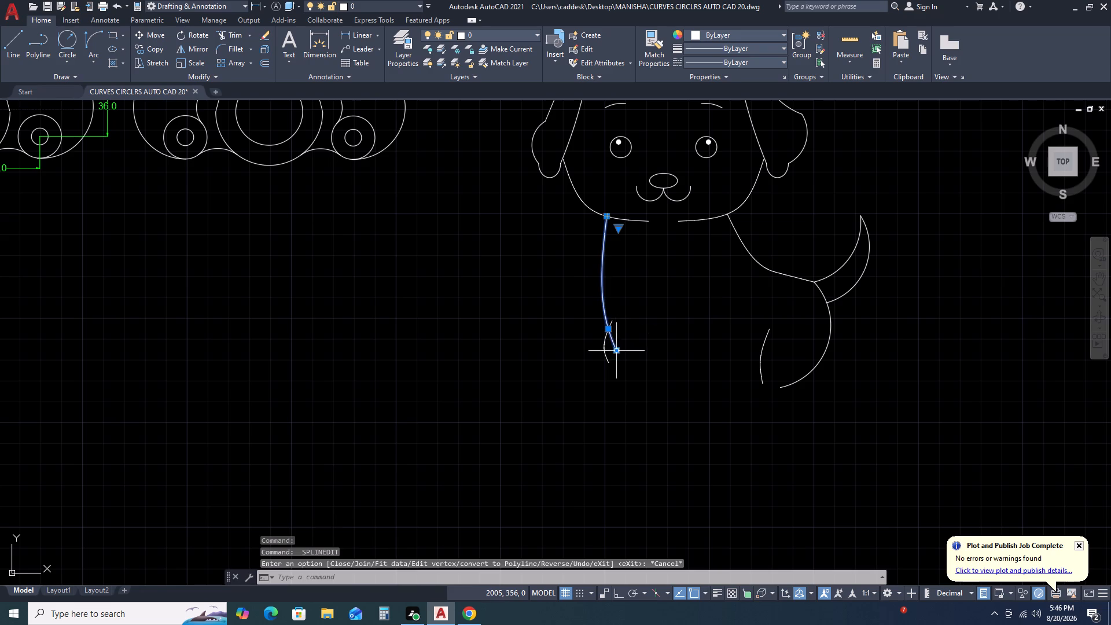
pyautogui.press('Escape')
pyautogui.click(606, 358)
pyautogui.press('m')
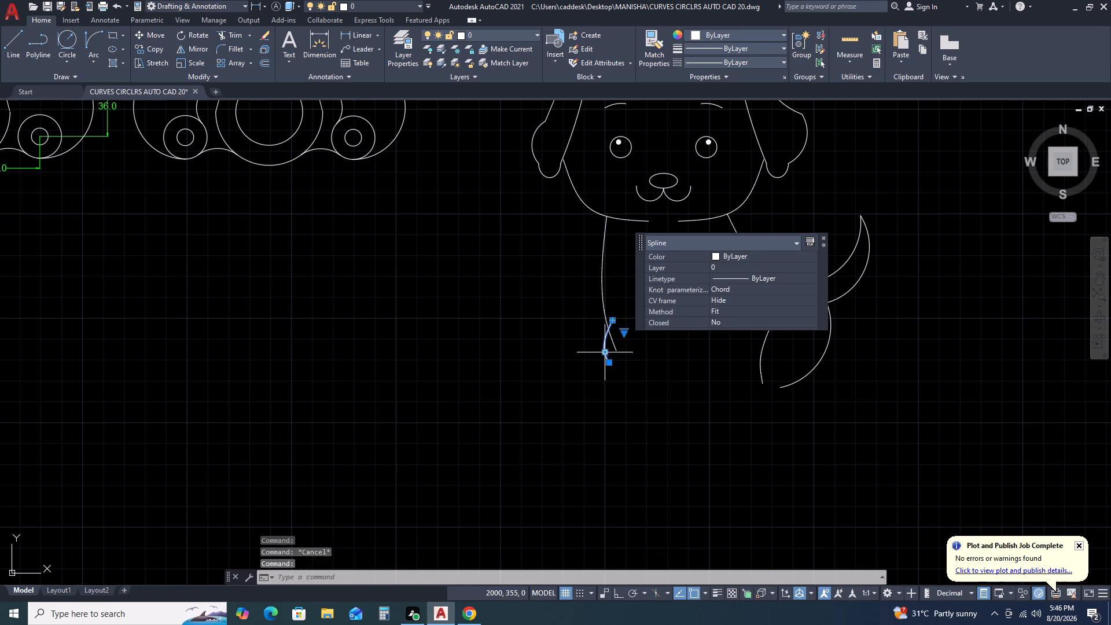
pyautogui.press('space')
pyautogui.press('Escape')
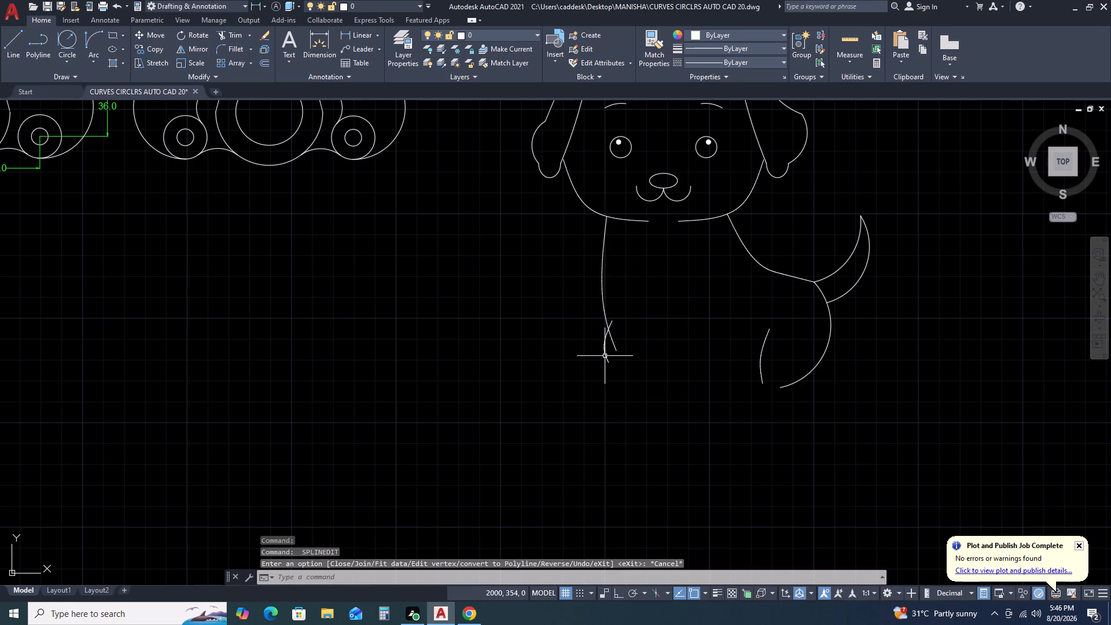
# Move the short front-leg spline by its upper endpoint onto the chest spline's middle fit point.
pyautogui.click(605, 356)
pyautogui.write('M')
pyautogui.press('space')
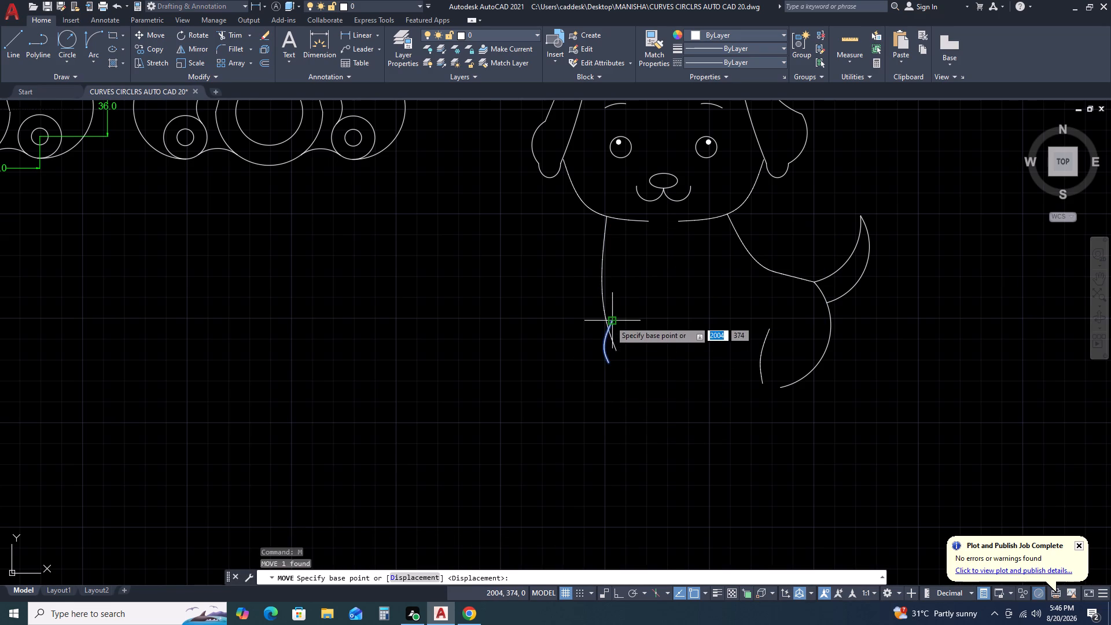
pyautogui.doubleClick(610, 321)
pyautogui.click(605, 328)
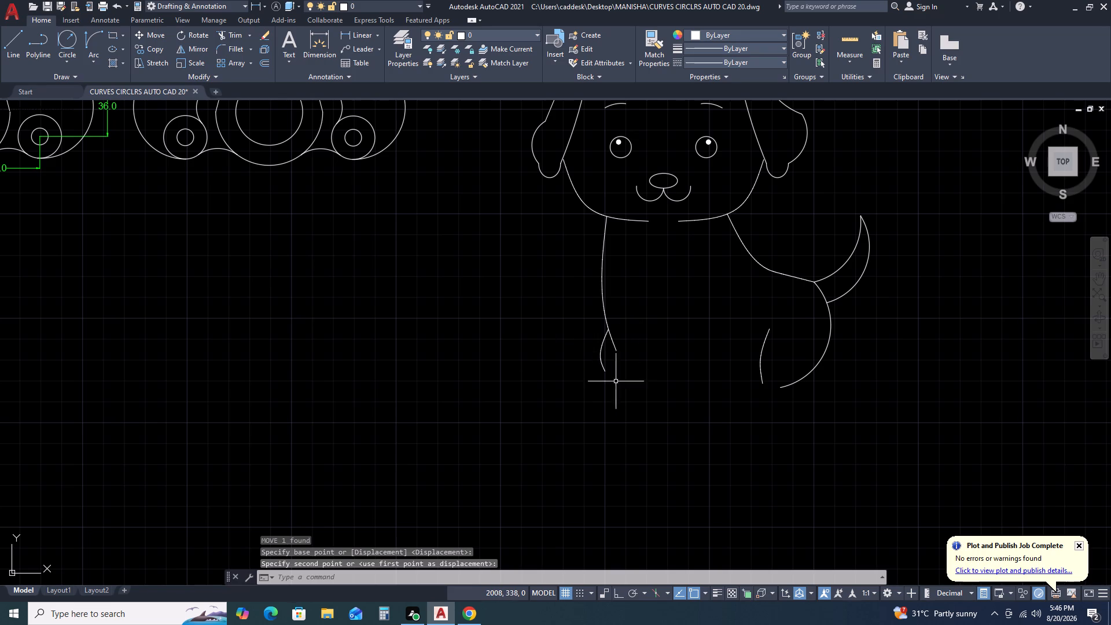
# Draw a small three-point toe arc from the chest spline's lower end, bulging toward the short leg spline and curling underneath.
pyautogui.scroll(1, 608, 373)
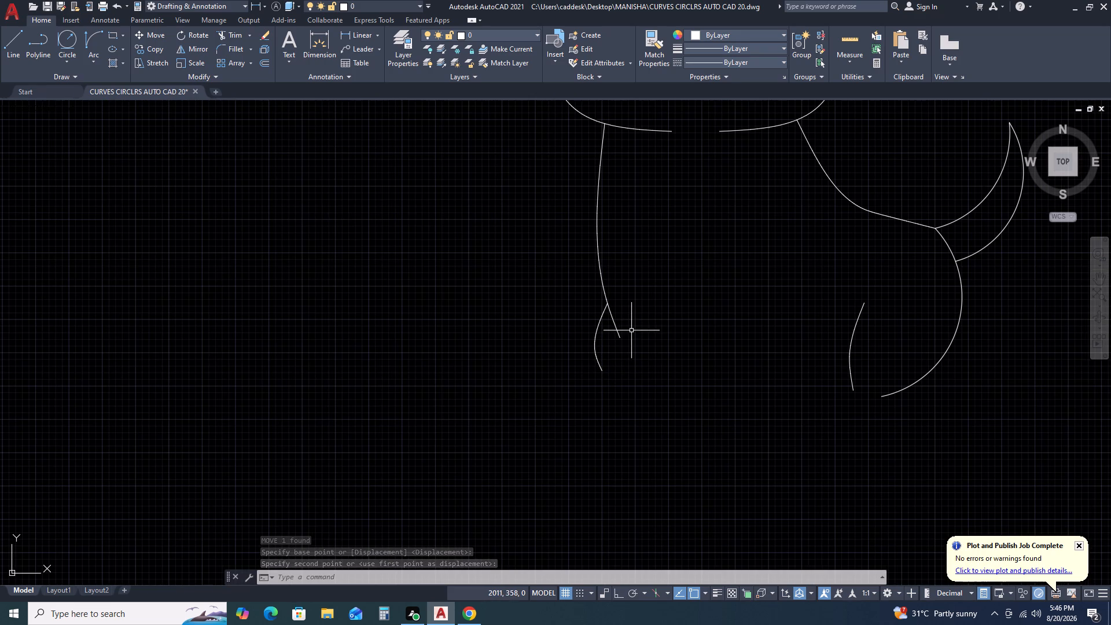
pyautogui.press('a')
pyautogui.press('space')
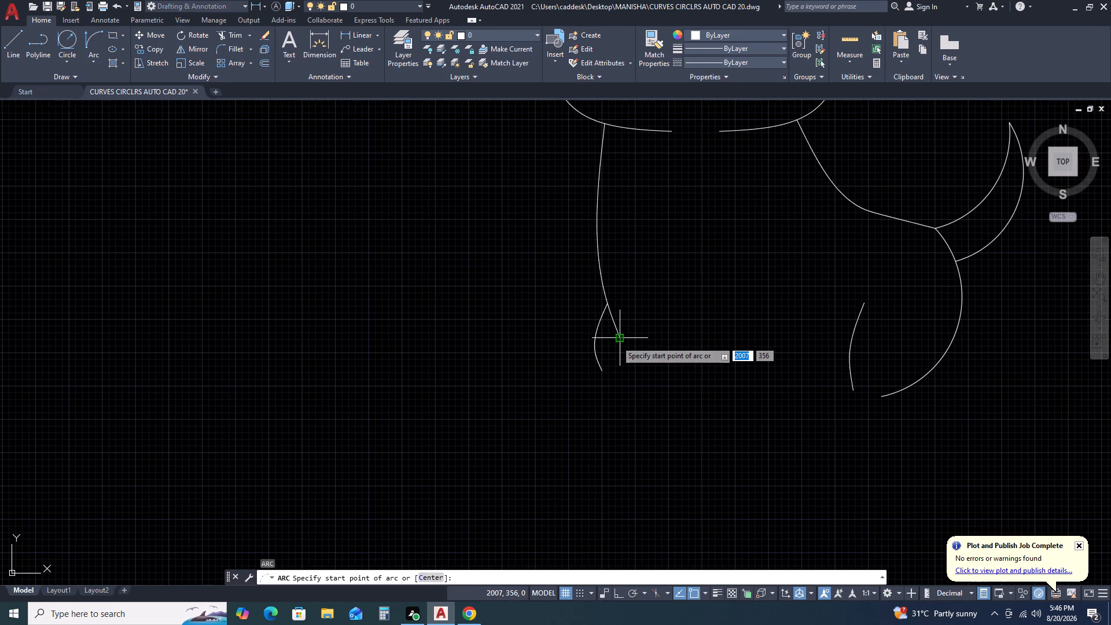
pyautogui.click(616, 341)
pyautogui.click(613, 364)
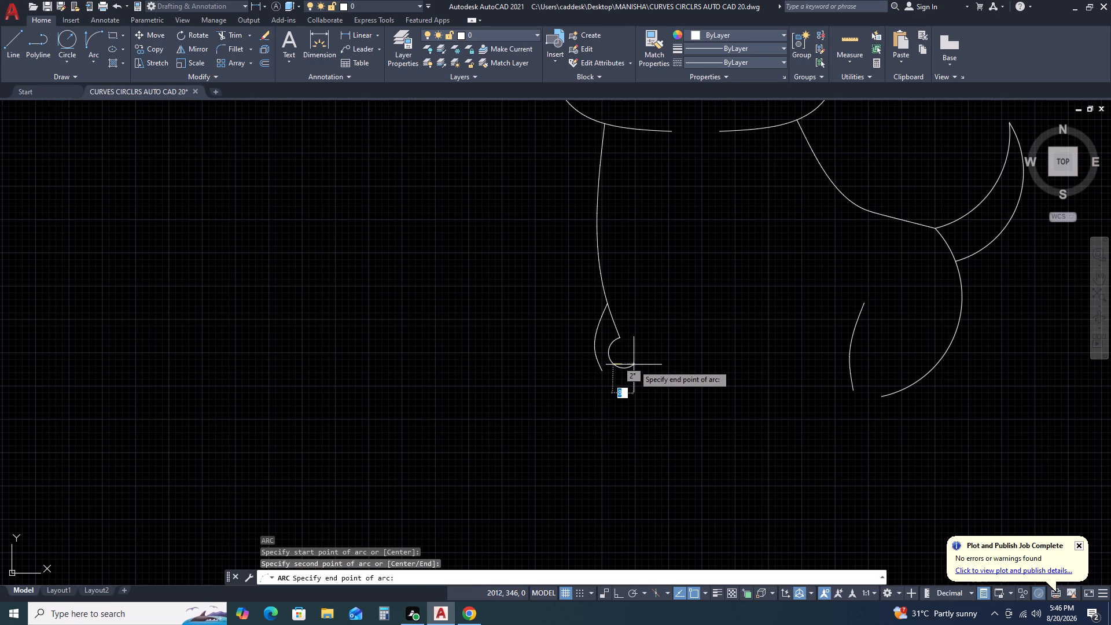
pyautogui.click(634, 365)
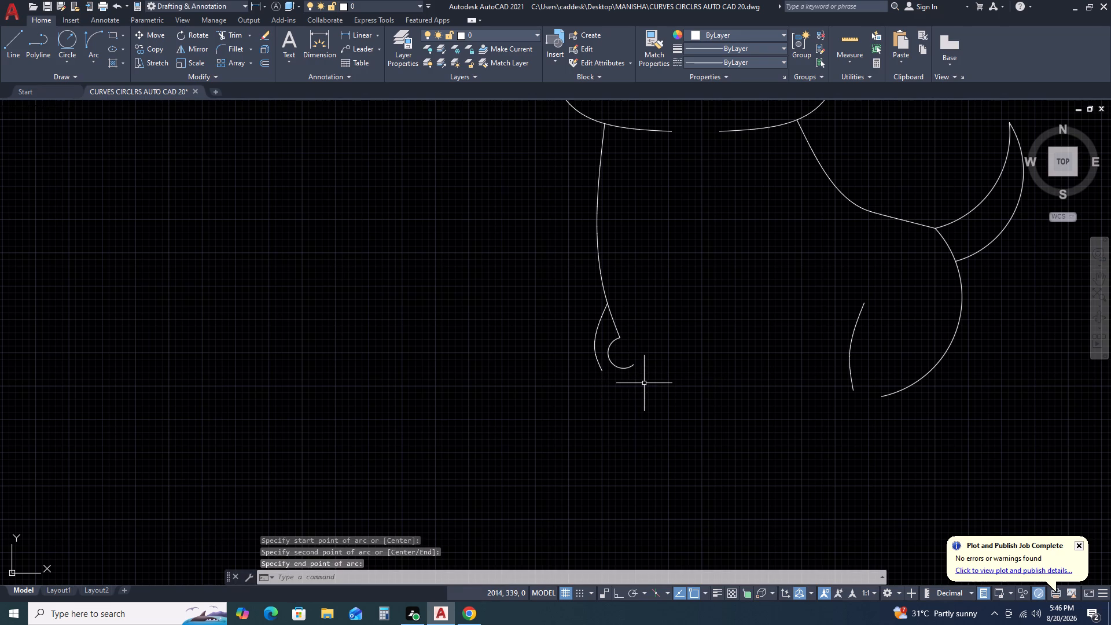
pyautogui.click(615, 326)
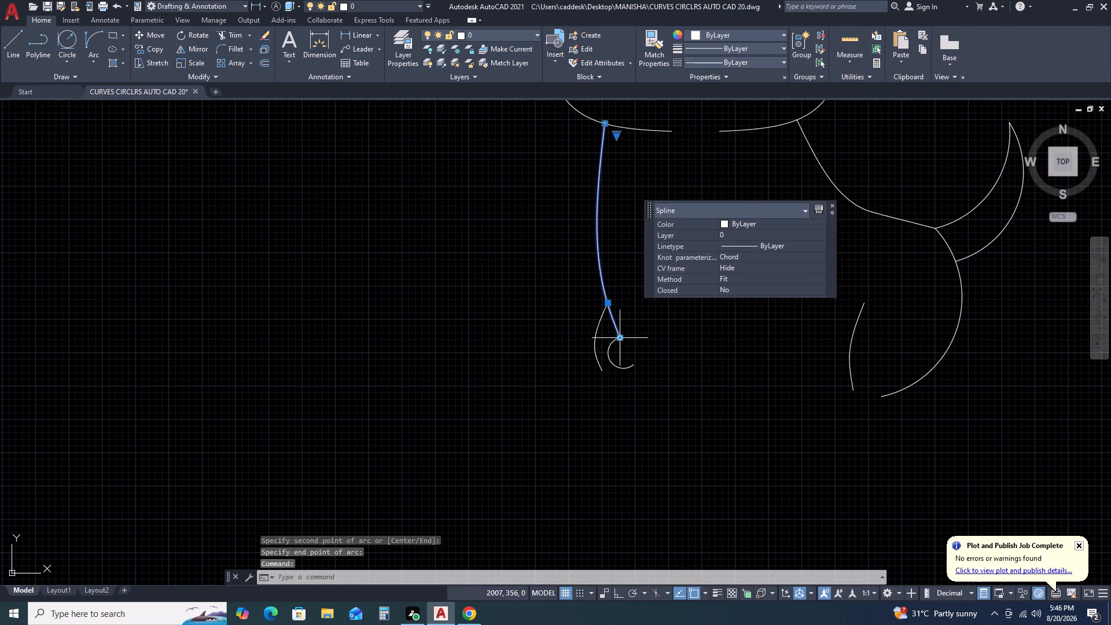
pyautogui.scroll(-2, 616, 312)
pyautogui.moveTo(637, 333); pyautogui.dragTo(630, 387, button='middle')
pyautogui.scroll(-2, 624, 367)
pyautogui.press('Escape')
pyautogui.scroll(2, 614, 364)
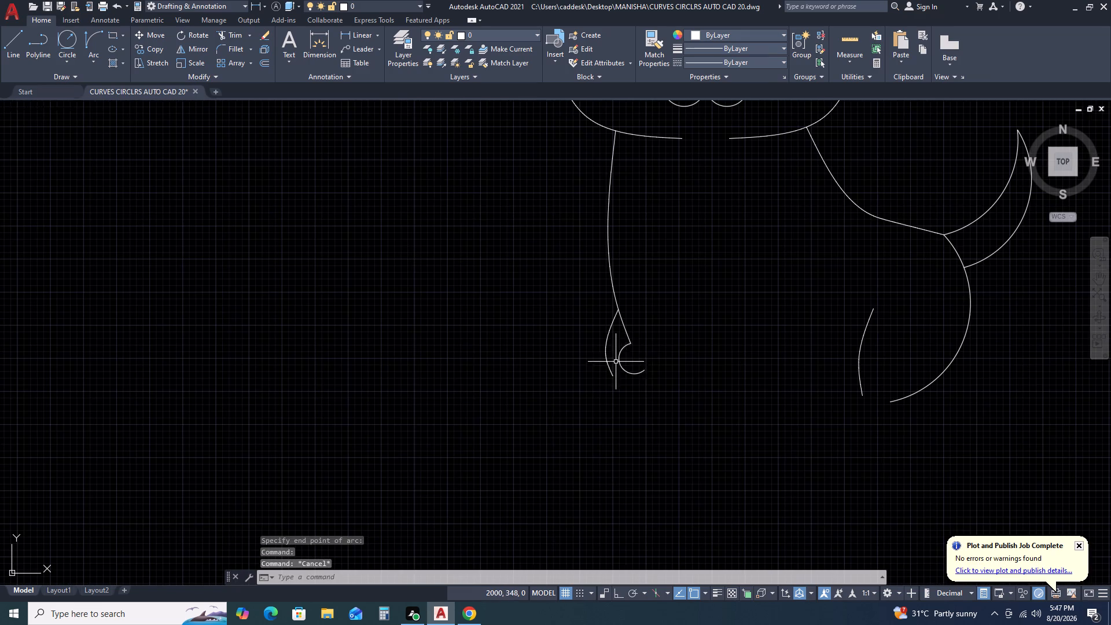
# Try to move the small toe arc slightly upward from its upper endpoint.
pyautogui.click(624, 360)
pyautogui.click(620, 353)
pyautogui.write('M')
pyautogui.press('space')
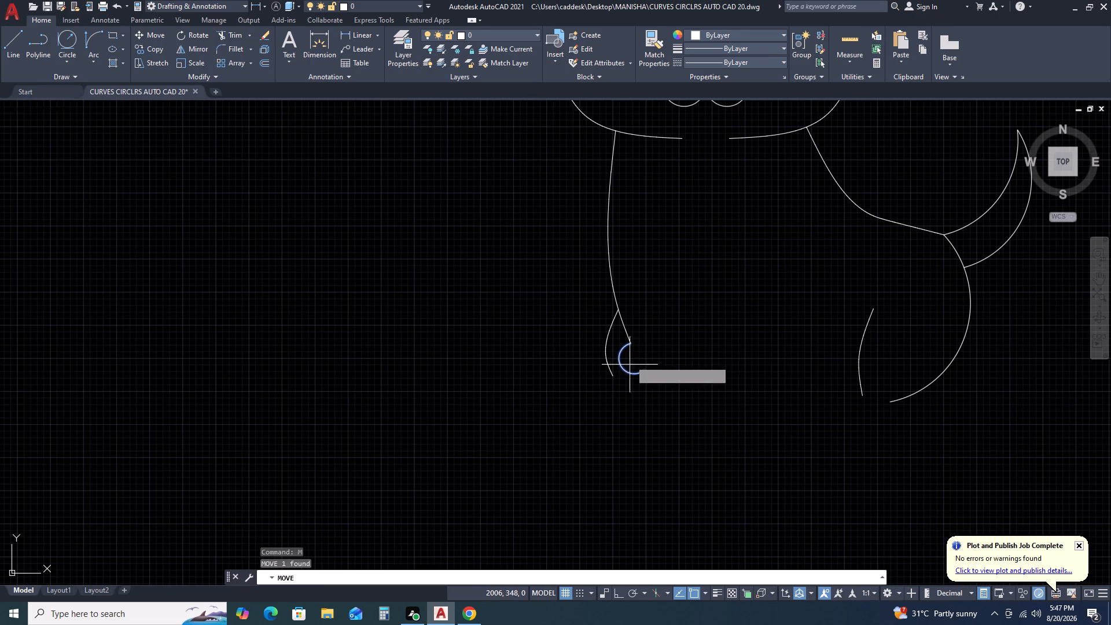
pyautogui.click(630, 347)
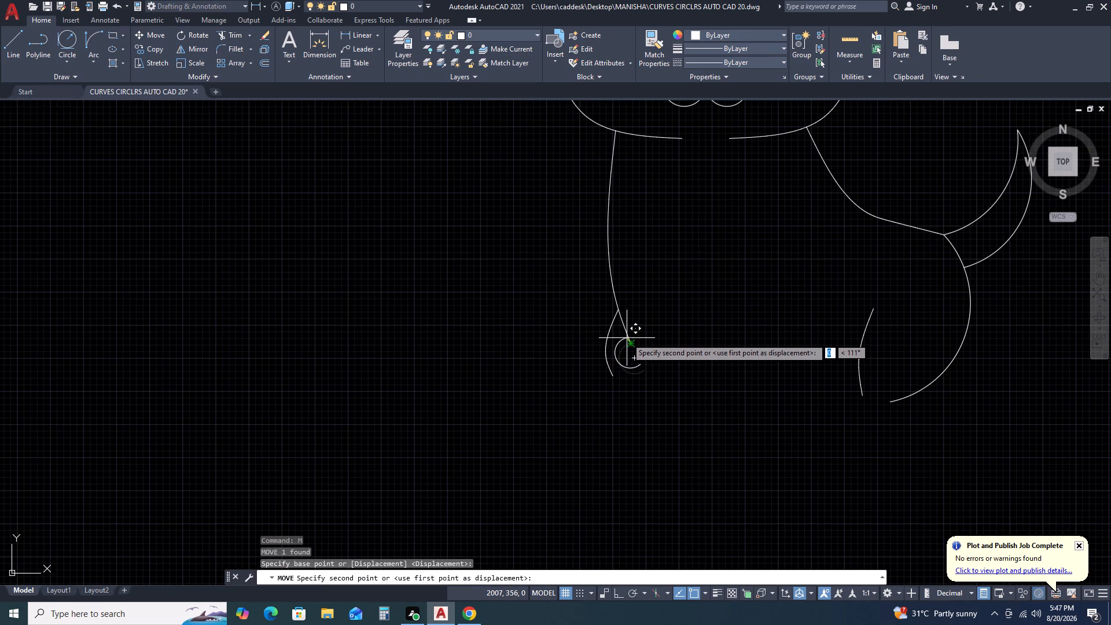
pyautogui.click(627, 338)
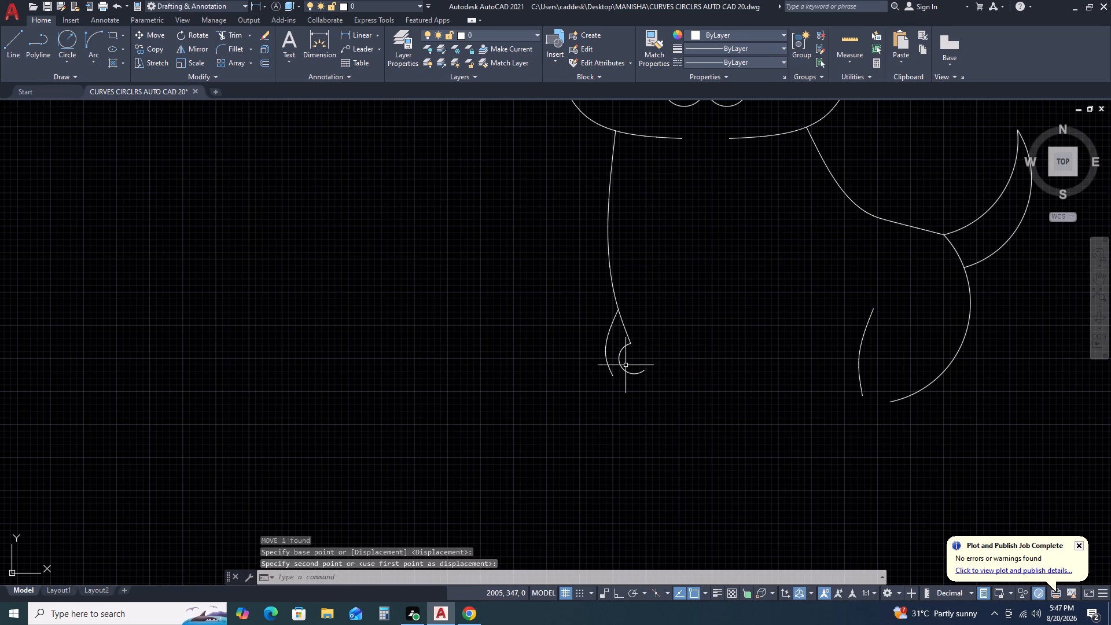
# Draw a three-point toe arc of radius about 9, bulging downward, just inside the paw beside the small toe arc.
pyautogui.press('a')
pyautogui.press('space')
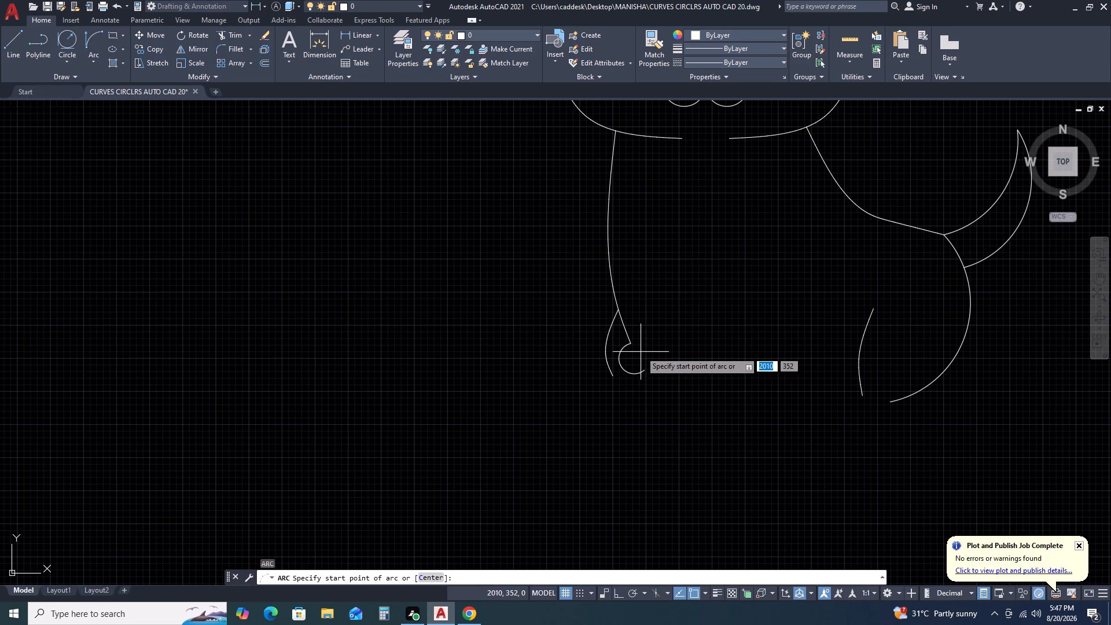
pyautogui.click(644, 347)
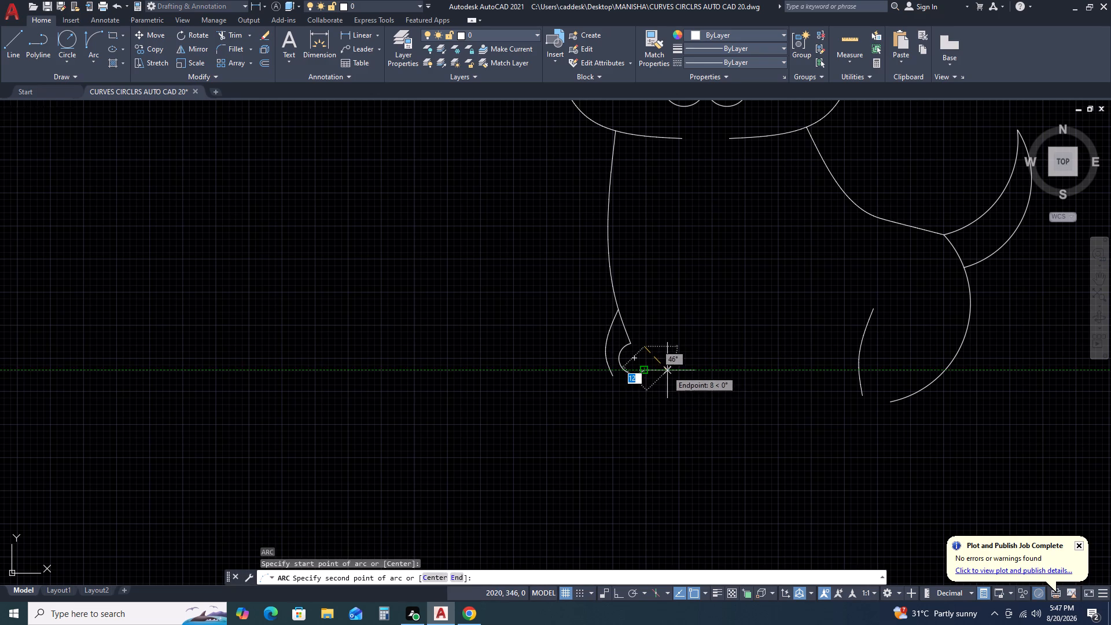
pyautogui.click(668, 370)
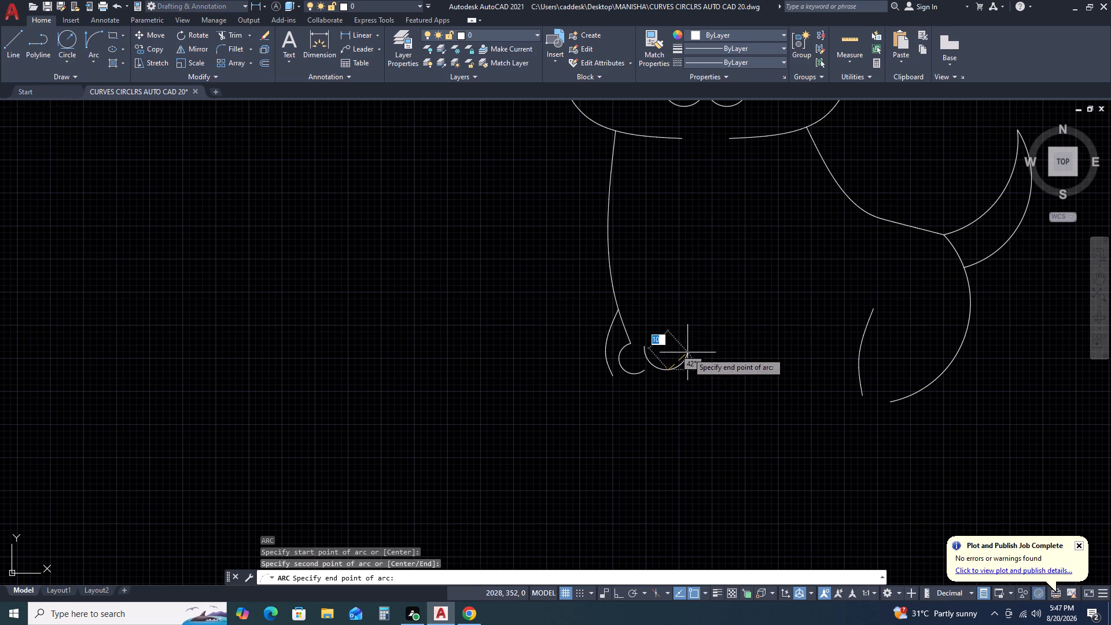
pyautogui.click(692, 352)
# Move the wider toe arc slightly down so its outer end sits close to the small toe arc's open end.
pyautogui.click(677, 367)
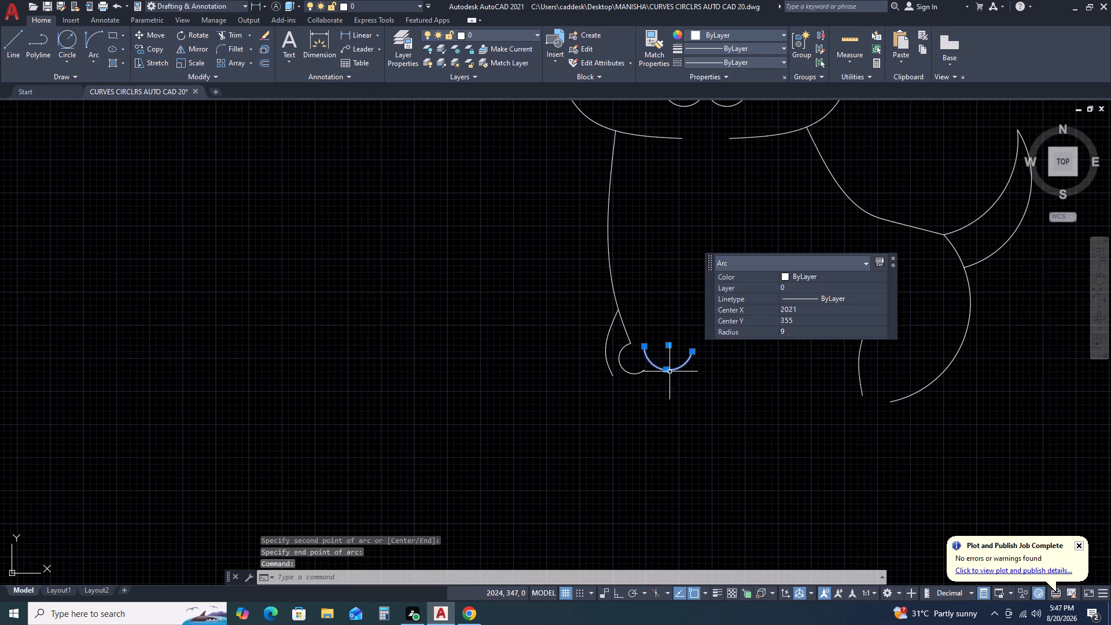
pyautogui.press('m')
pyautogui.press('space')
pyautogui.click(643, 351)
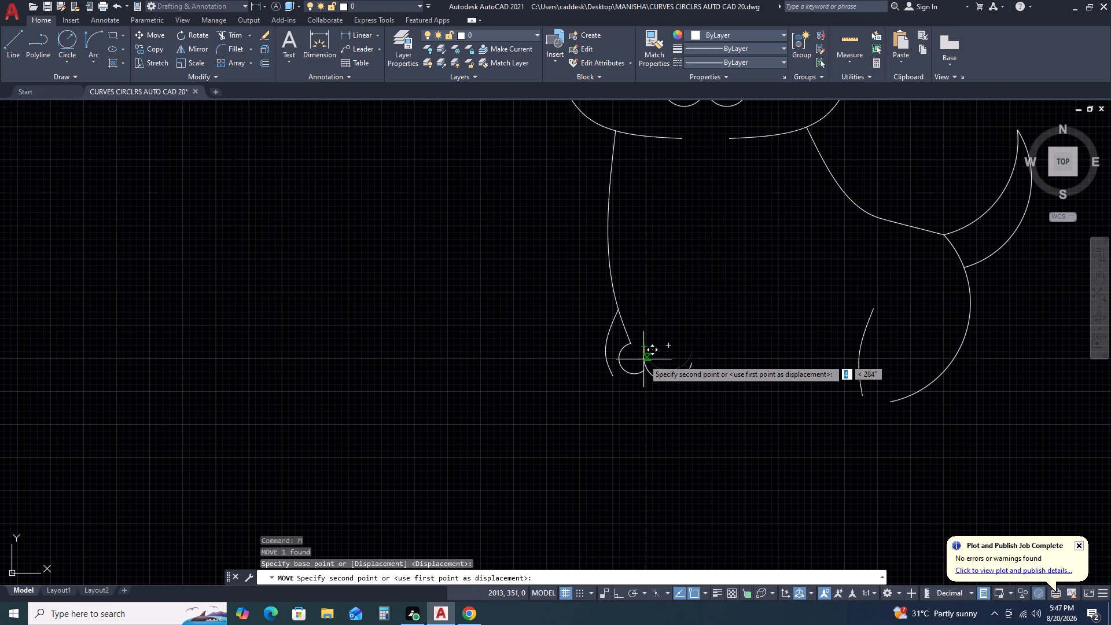
pyautogui.click(645, 358)
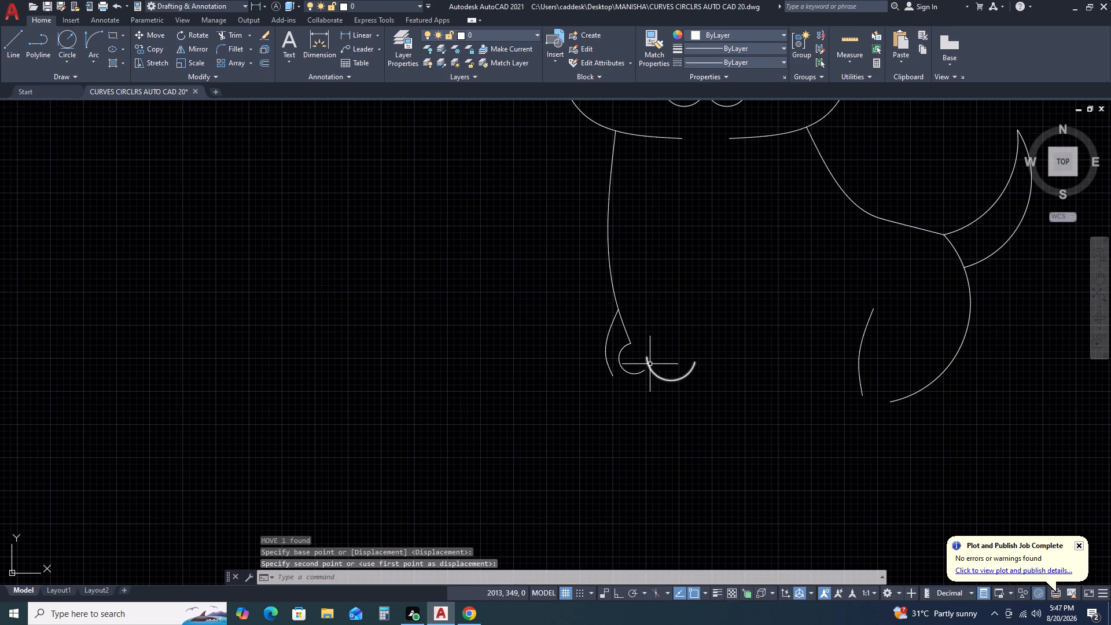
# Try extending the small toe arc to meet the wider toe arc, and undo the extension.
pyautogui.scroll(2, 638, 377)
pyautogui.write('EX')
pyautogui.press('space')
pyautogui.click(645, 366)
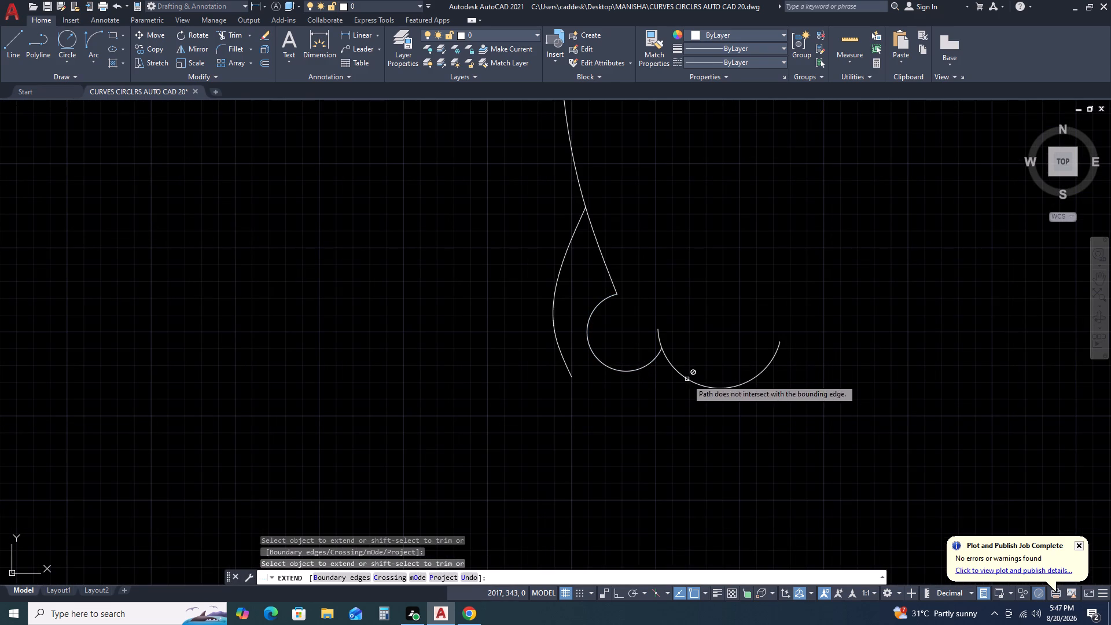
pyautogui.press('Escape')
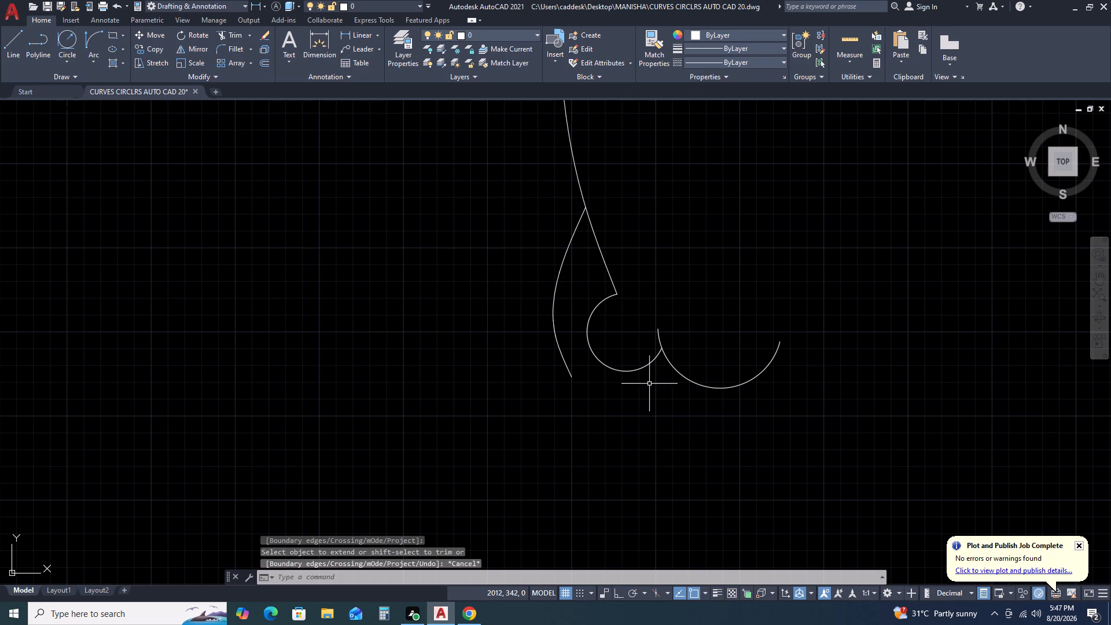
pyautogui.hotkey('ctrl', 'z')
# Move the wider toe arc from a point on its curve onto the small toe arc's lower endpoint.
pyautogui.click(679, 361)
pyautogui.click(666, 373)
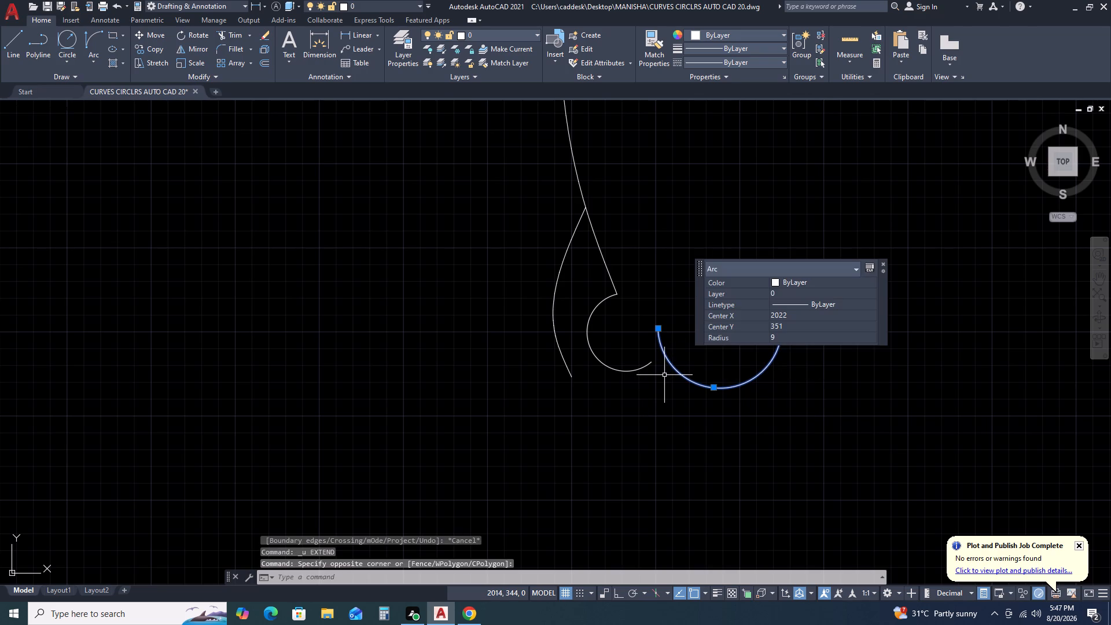
pyautogui.write('M')
pyautogui.press('space')
pyautogui.click(666, 351)
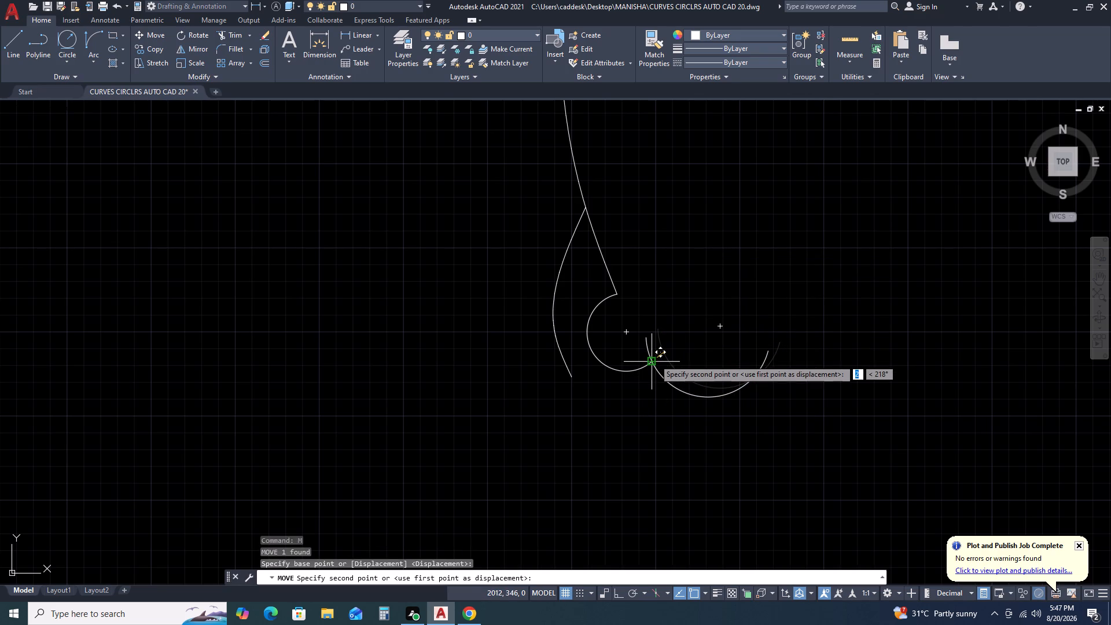
pyautogui.click(654, 359)
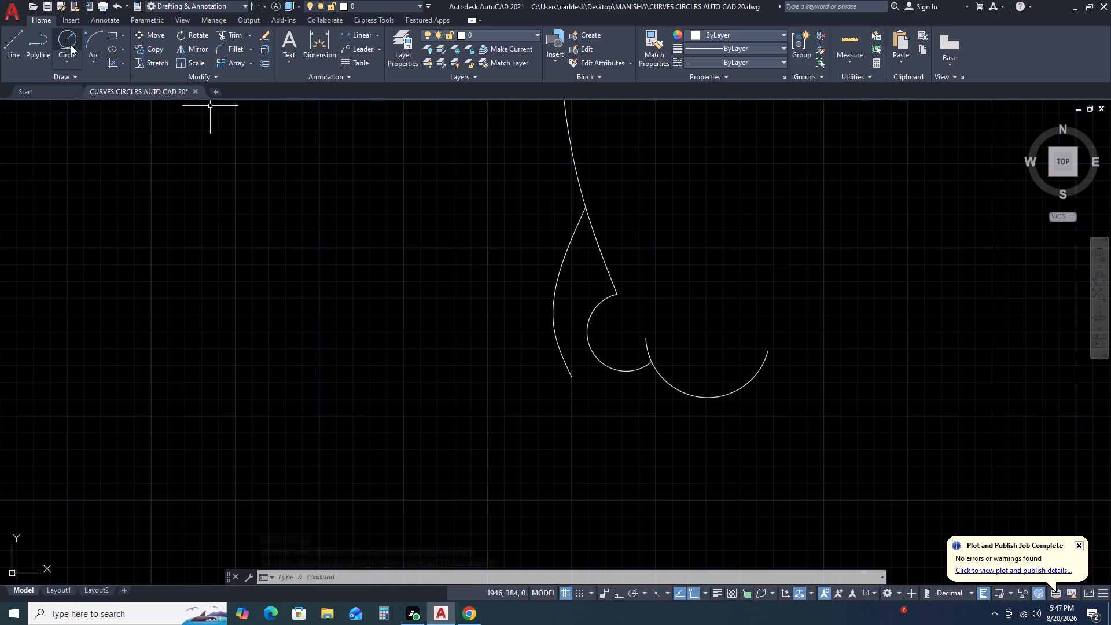
# Draw a short three-point arc inside the small toe, starting on its lower edge and curling up and inward.
pyautogui.press('a')
pyautogui.press('space')
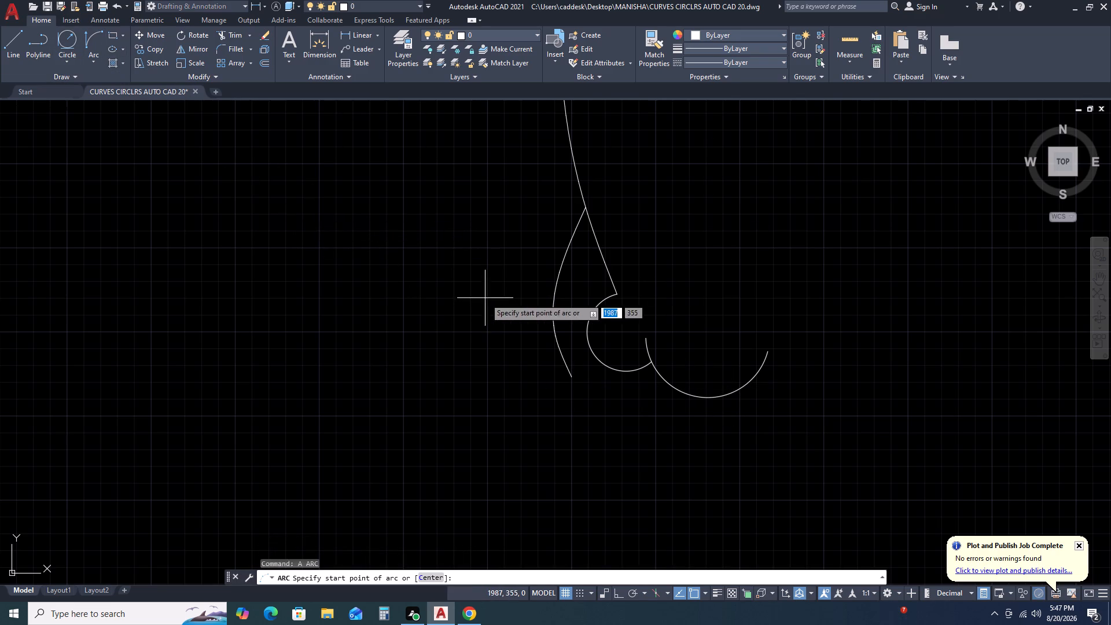
pyautogui.click(601, 361)
pyautogui.click(613, 330)
pyautogui.click(623, 326)
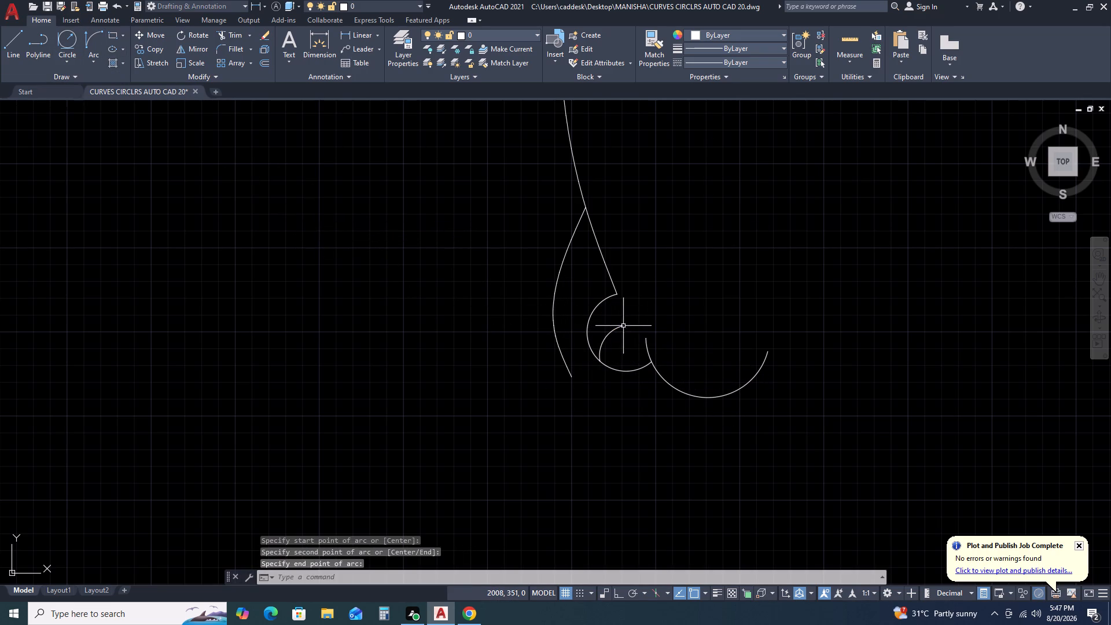
# Draw two short three-point arcs rising from the wider toe arc's lower edge to divide the paw into toes.
pyautogui.press('space')
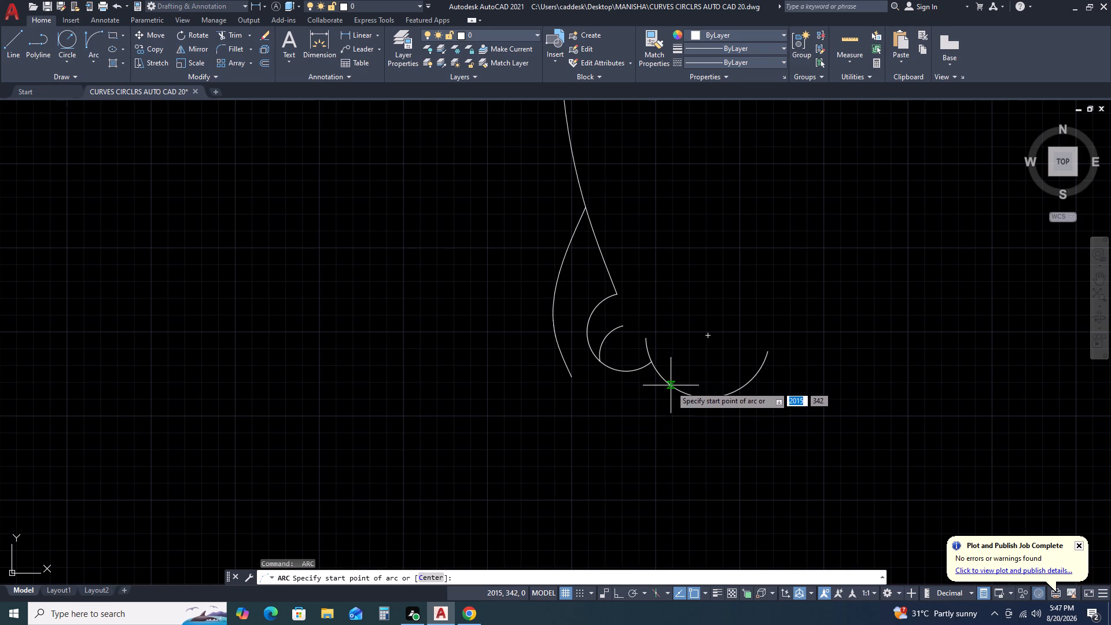
pyautogui.click(671, 386)
pyautogui.click(690, 354)
pyautogui.click(700, 351)
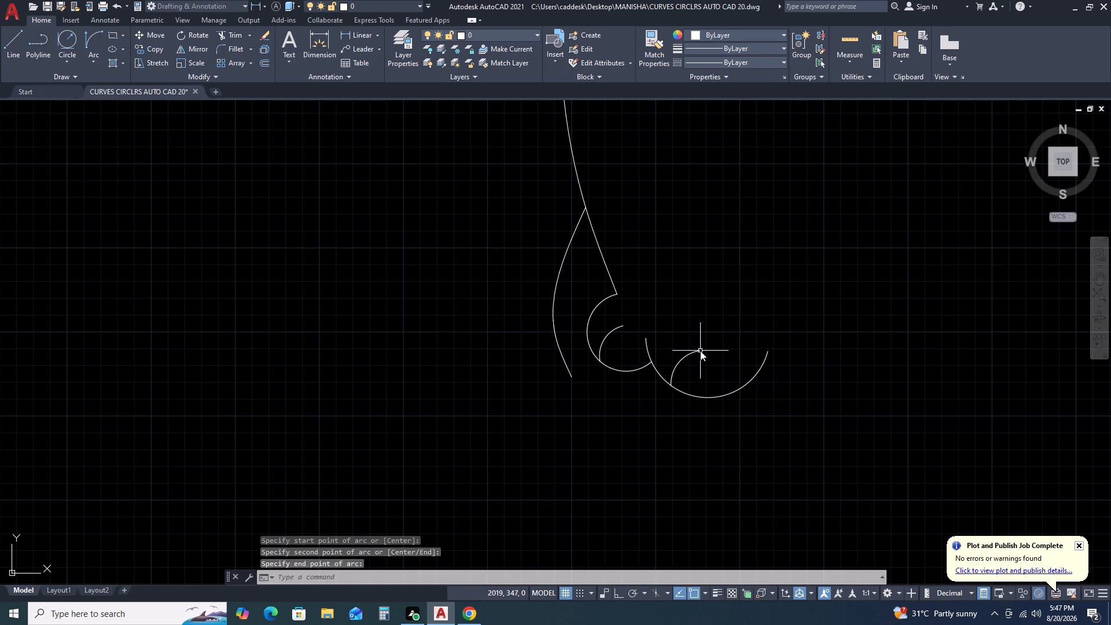
pyautogui.press('space')
pyautogui.moveTo(727, 395); pyautogui.dragTo(727, 389)
pyautogui.click(726, 367)
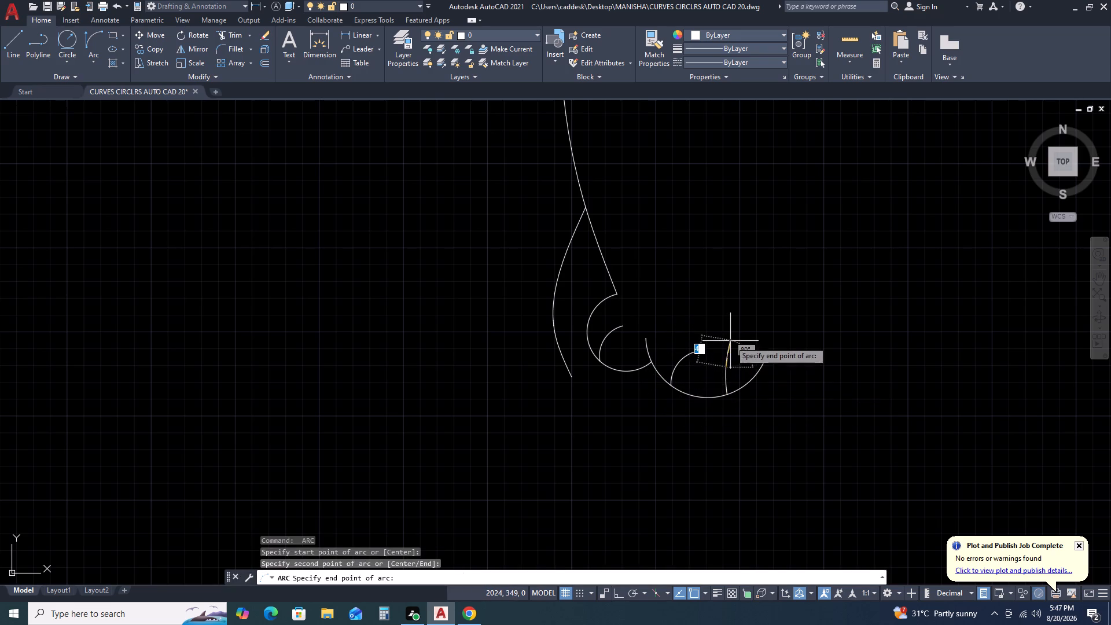
pyautogui.click(730, 341)
# Reshape the wider toe's first dividing arc by stretching its upper end upward and its midpoint slightly outward into a steeper curve.
pyautogui.click(694, 354)
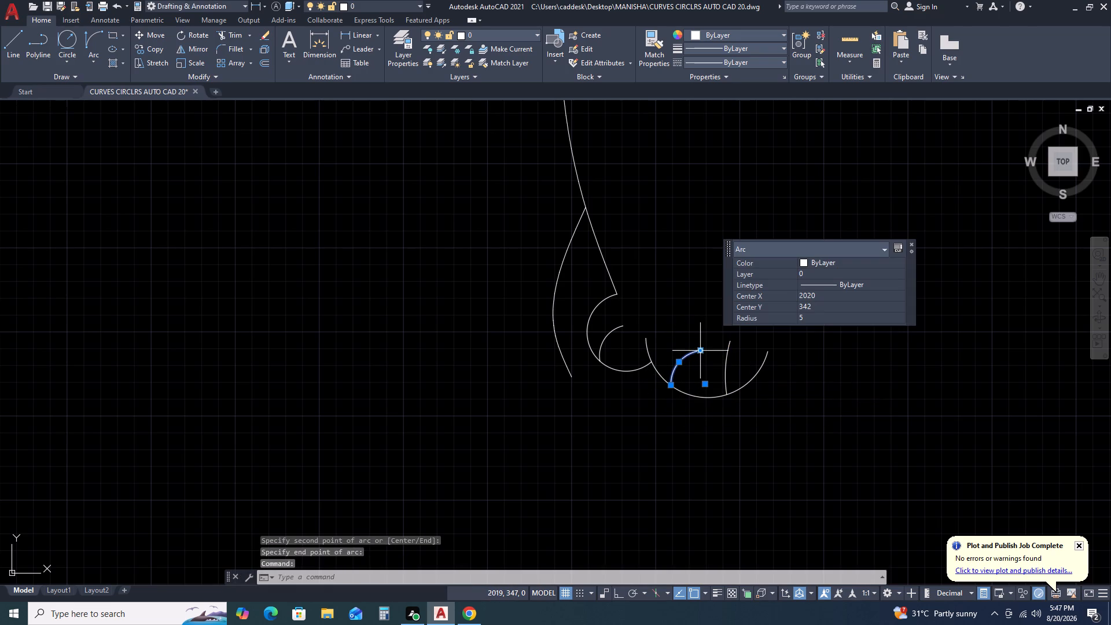
pyautogui.click(698, 350)
pyautogui.click(689, 337)
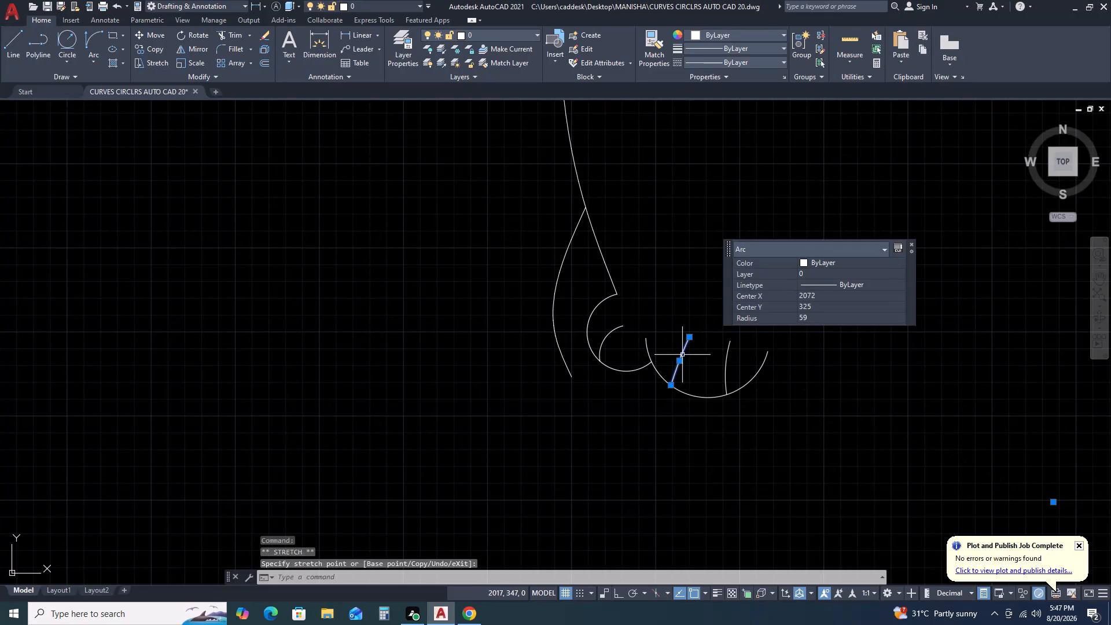
pyautogui.click(679, 361)
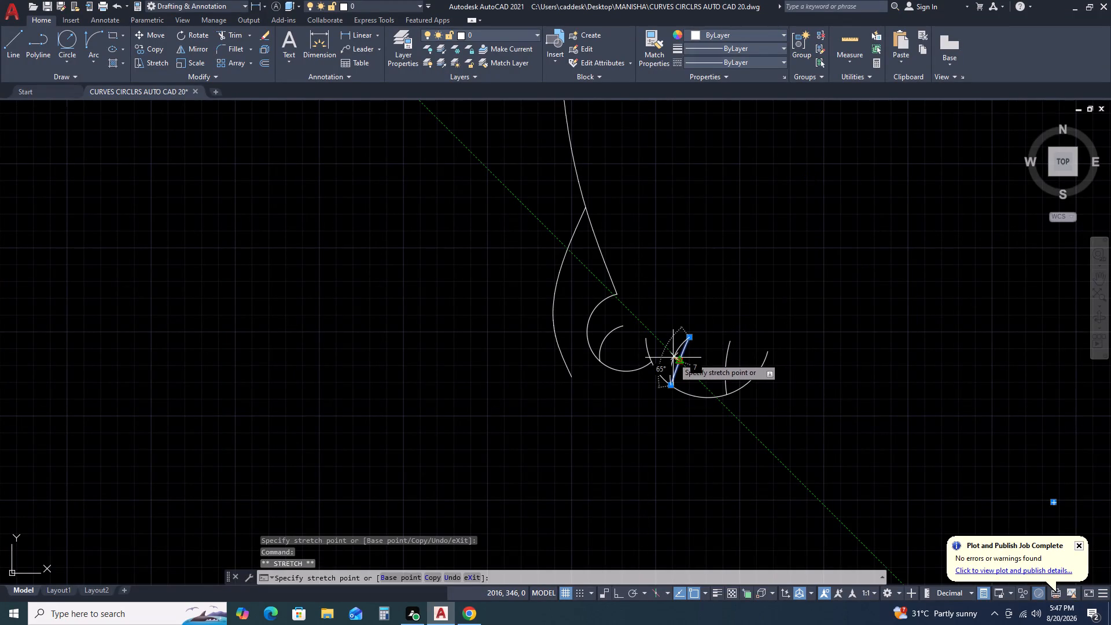
pyautogui.click(673, 358)
pyautogui.press('Escape')
# Draw a two-point spline about 16 units long from the wider toe arc's open end, leading up the front leg's inner side.
pyautogui.scroll(-2, 686, 358)
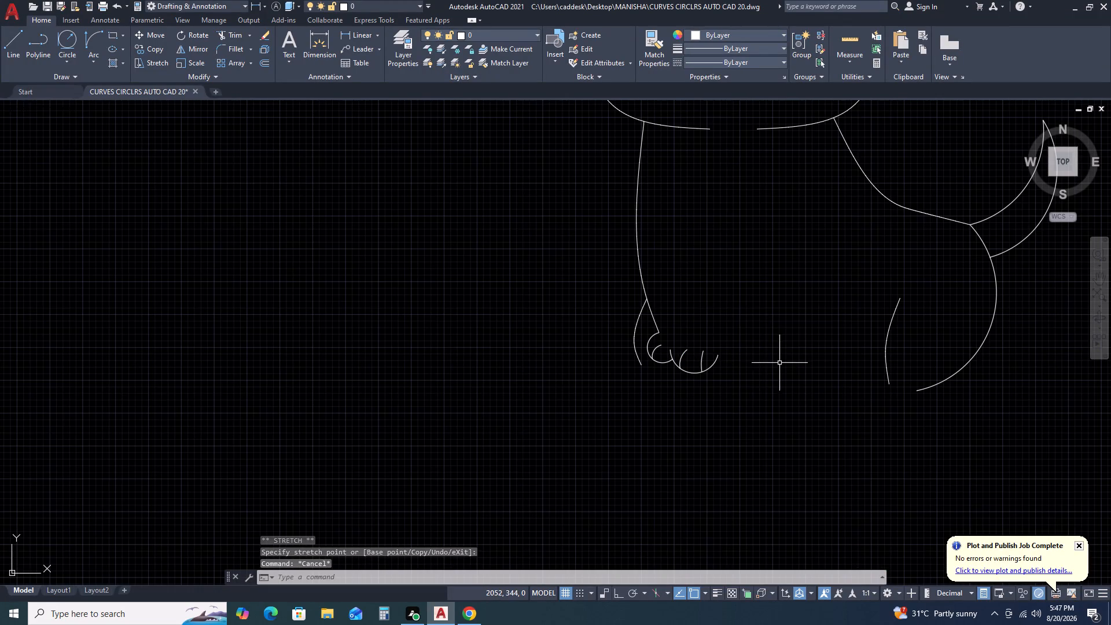
pyautogui.moveTo(770, 349); pyautogui.dragTo(709, 386, button='middle')
pyautogui.scroll(-1, 720, 383)
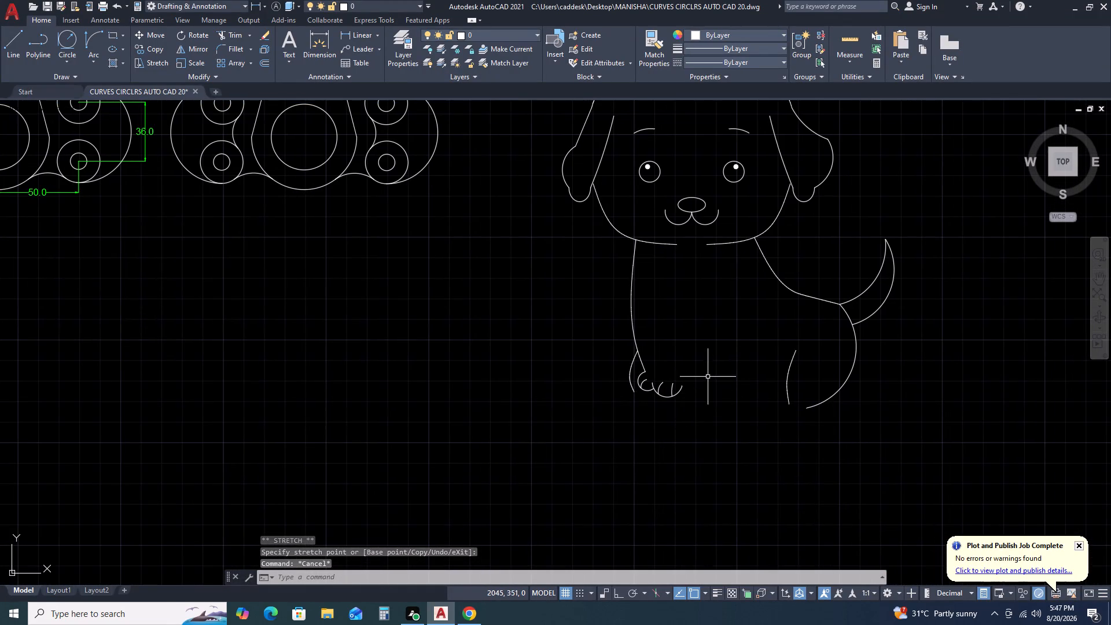
pyautogui.press('s')
pyautogui.press('p')
pyautogui.write('L')
pyautogui.press('space')
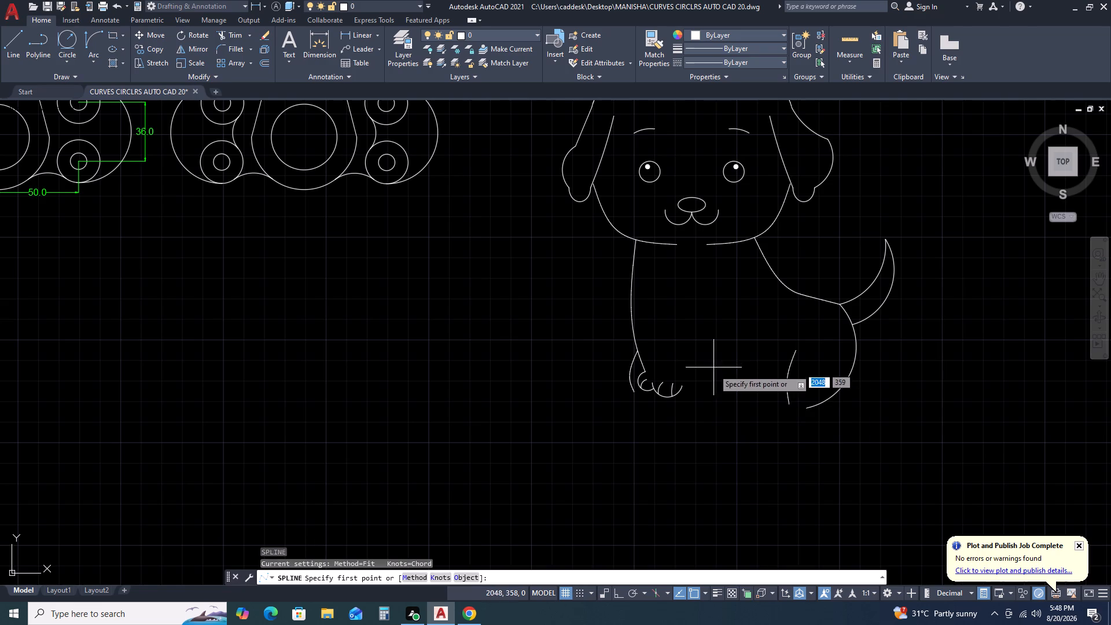
pyautogui.click(682, 388)
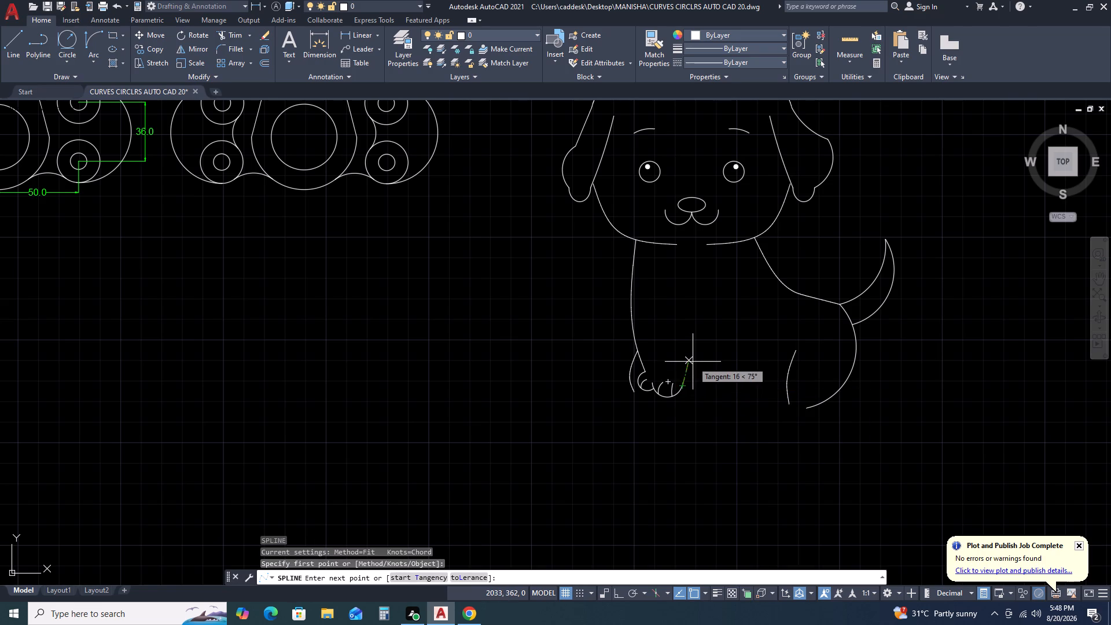
pyautogui.click(693, 362)
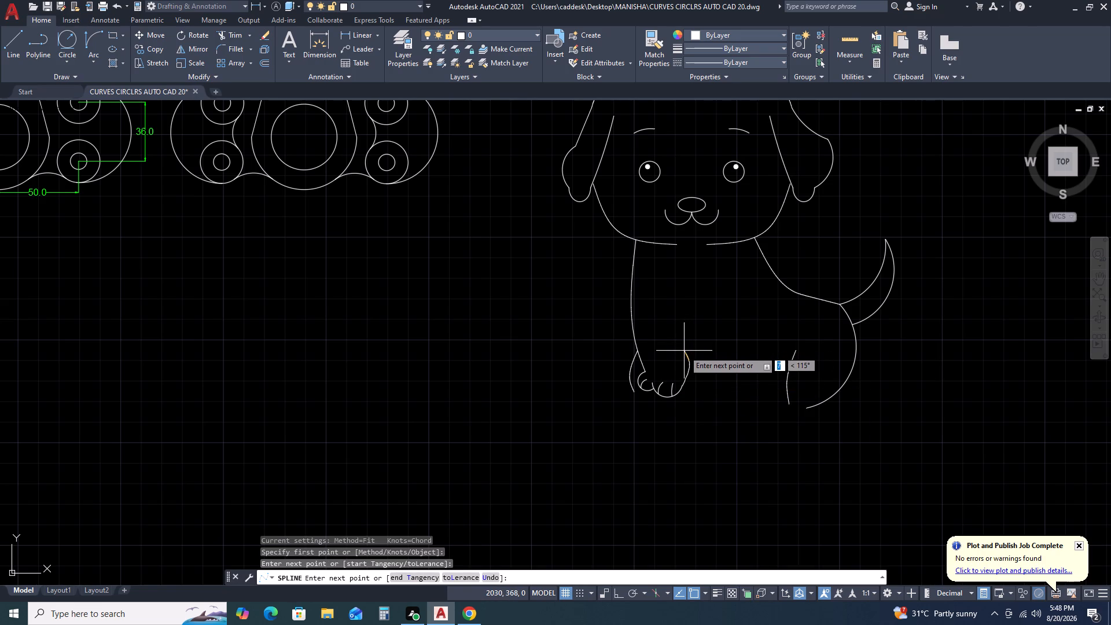
pyautogui.press('Return')
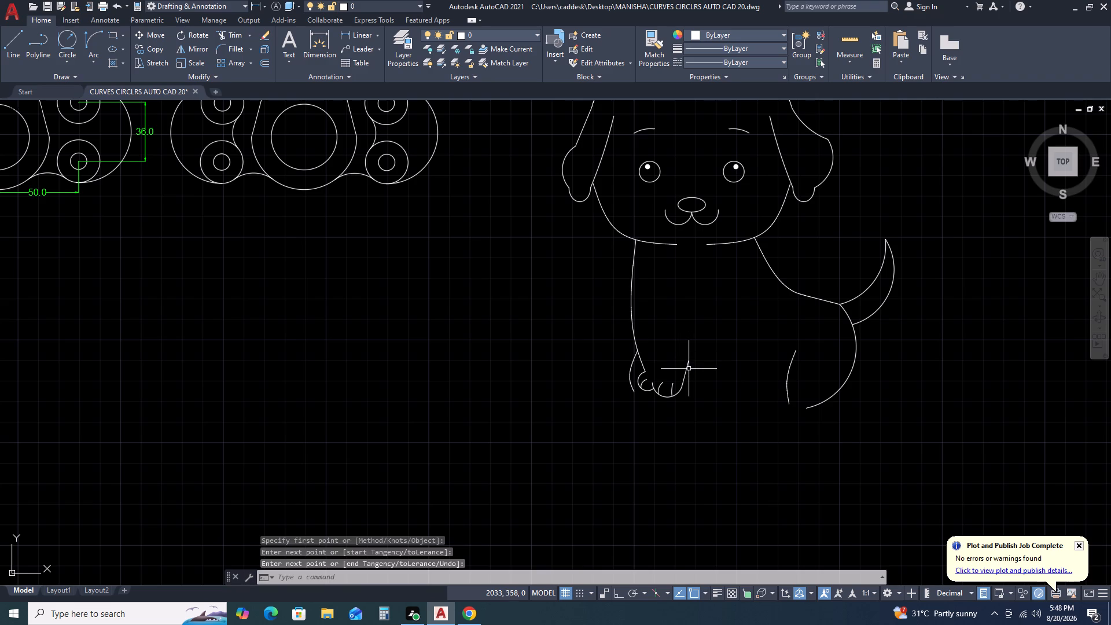
# Draw a three-point spline continuing upward from the short inner-leg spline's top end, bowing slightly toward the chest line.
pyautogui.press('space')
pyautogui.click(687, 362)
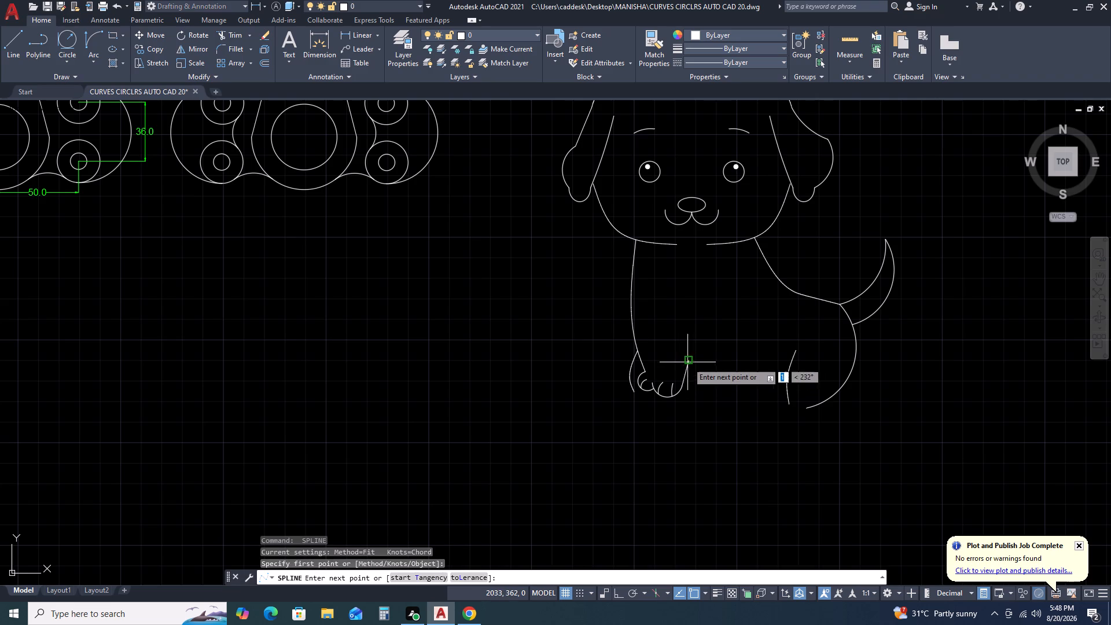
pyautogui.click(683, 344)
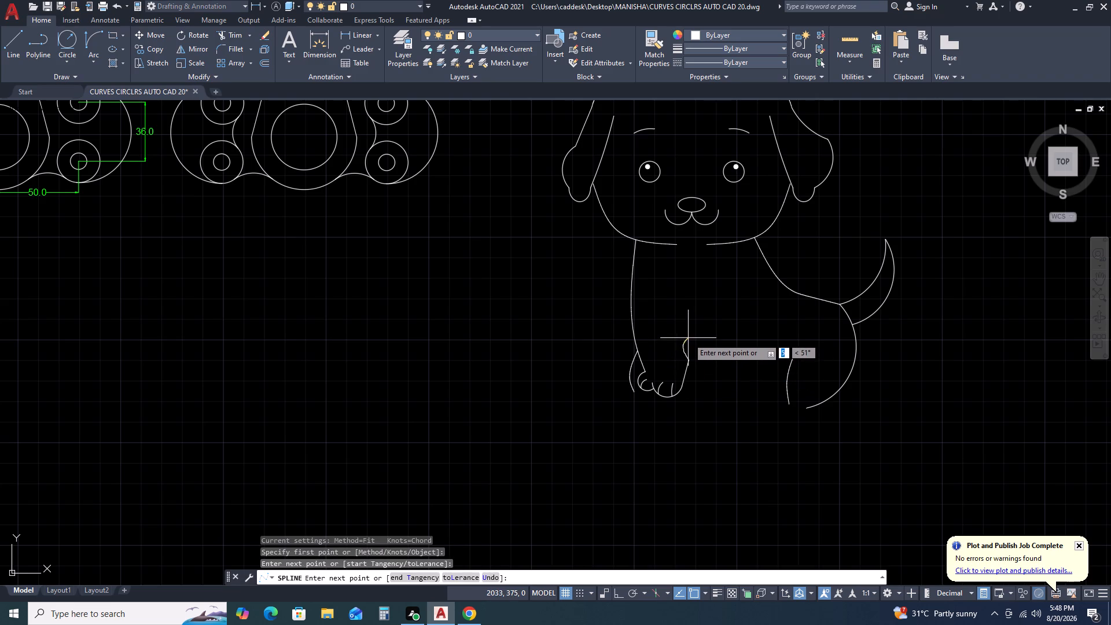
pyautogui.click(687, 330)
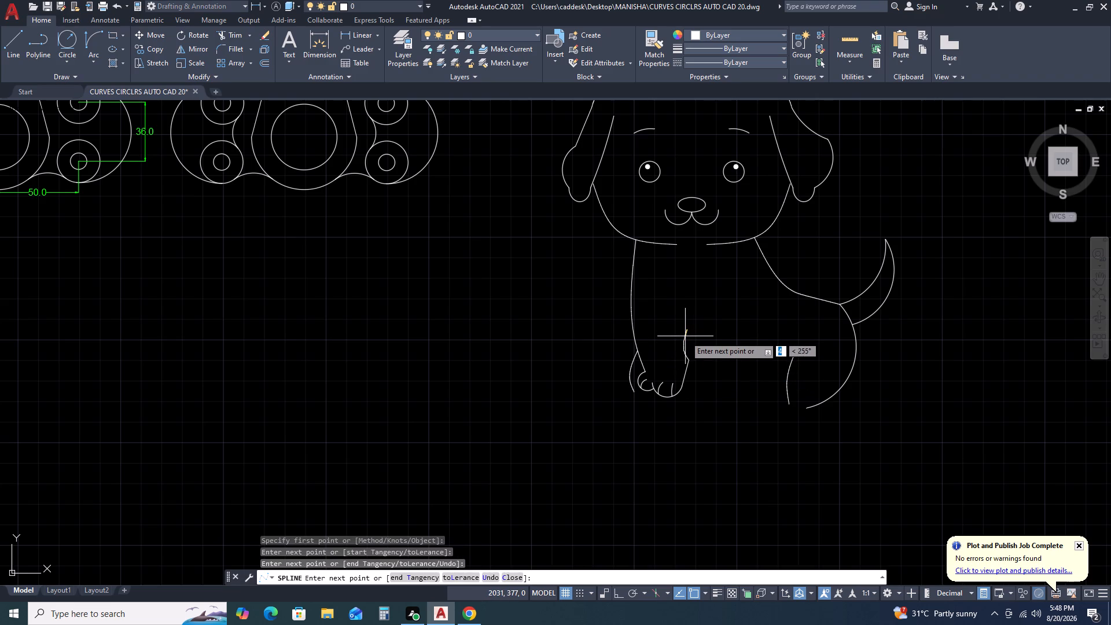
pyautogui.press('Delete')
pyautogui.press('Return')
pyautogui.press('Return')
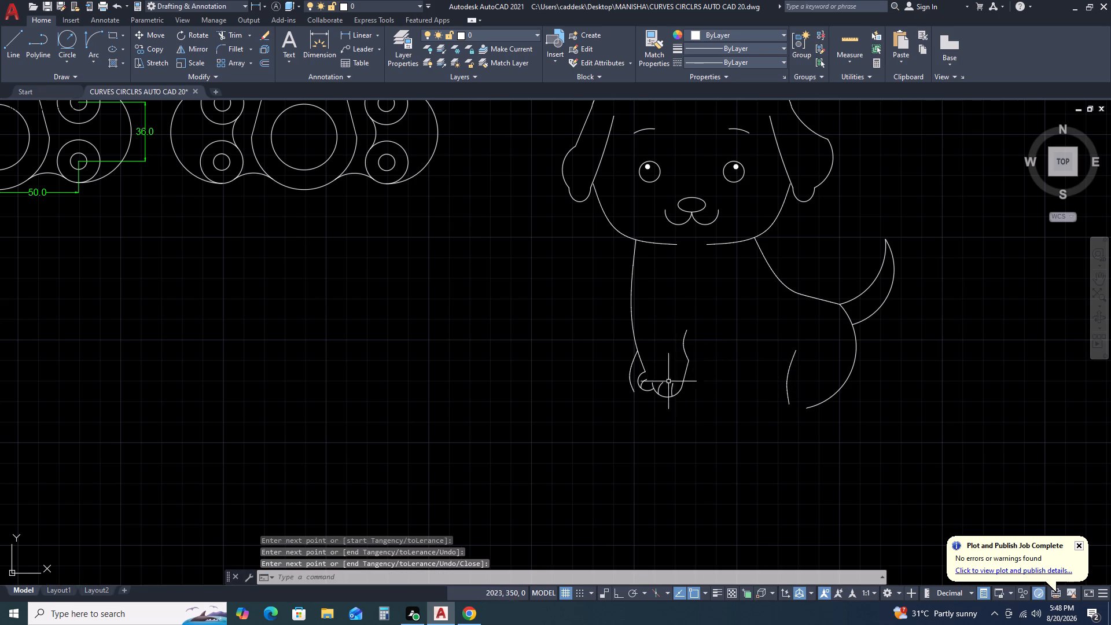
# Stretch the shared joint of the two inner-leg splines slightly toward the chest line.
pyautogui.scroll(2, 685, 366)
pyautogui.doubleClick(693, 350)
pyautogui.scroll(1, 687, 356)
pyautogui.click(687, 358)
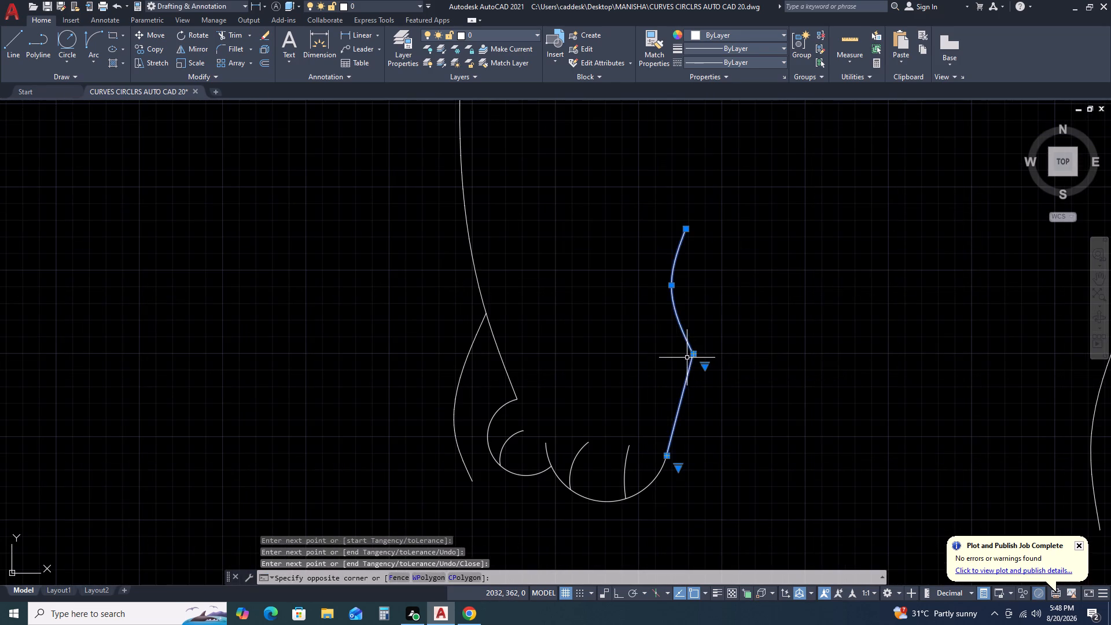
pyautogui.scroll(3, 689, 363)
pyautogui.click(697, 336)
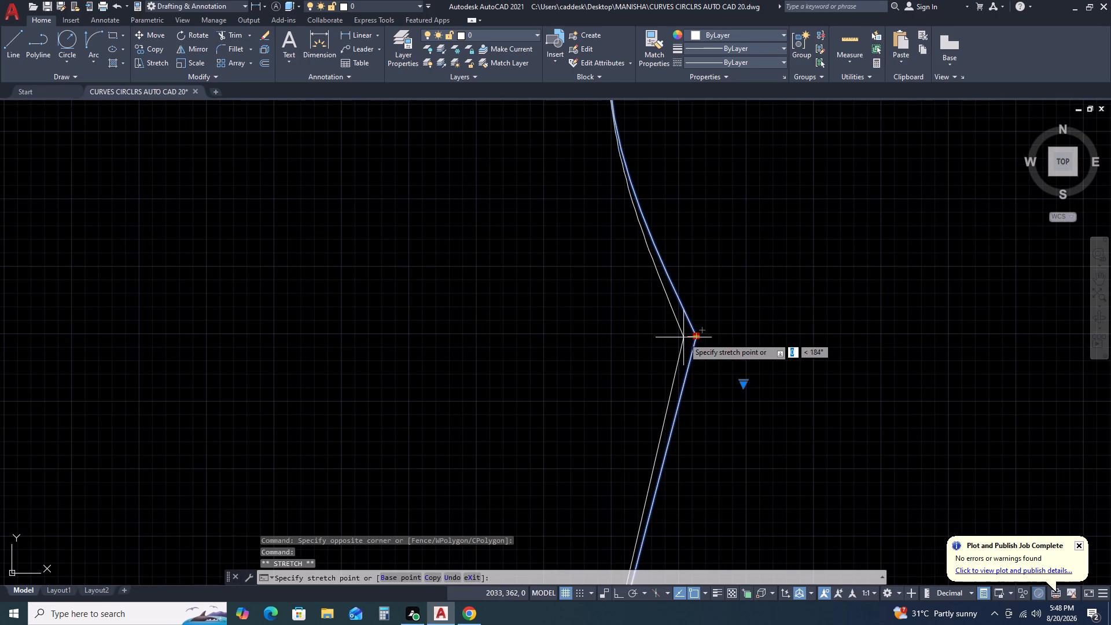
pyautogui.click(683, 337)
pyautogui.press('Escape')
pyautogui.scroll(-5, 690, 351)
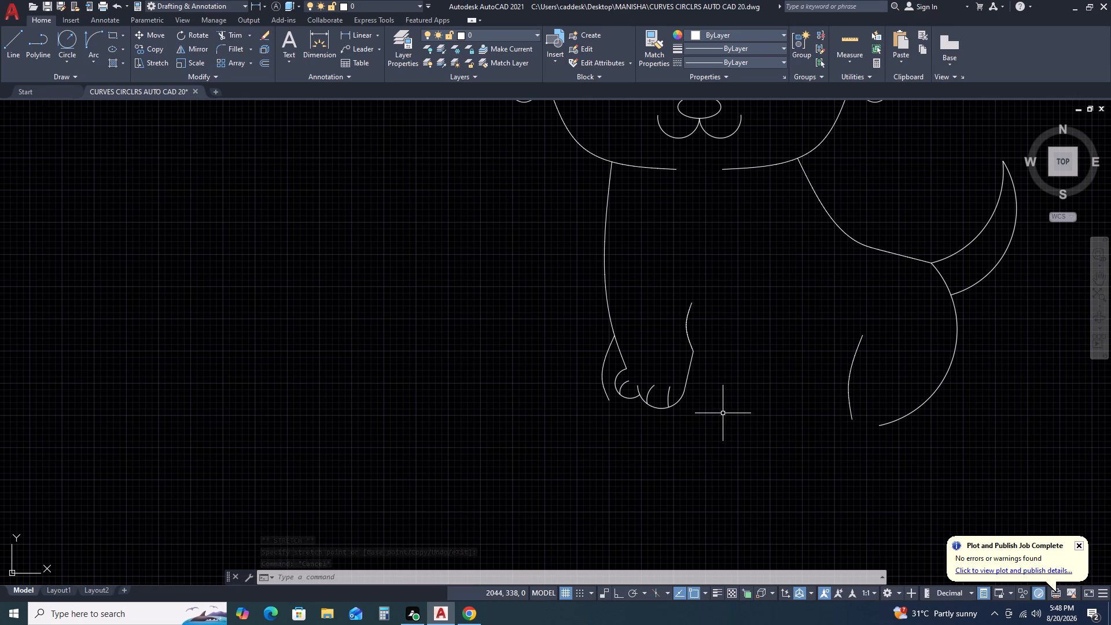
# Draw a nearly straight three-point arc about 26 units tall beside the finished front leg as the second front leg's inner side.
pyautogui.press('a')
pyautogui.press('space')
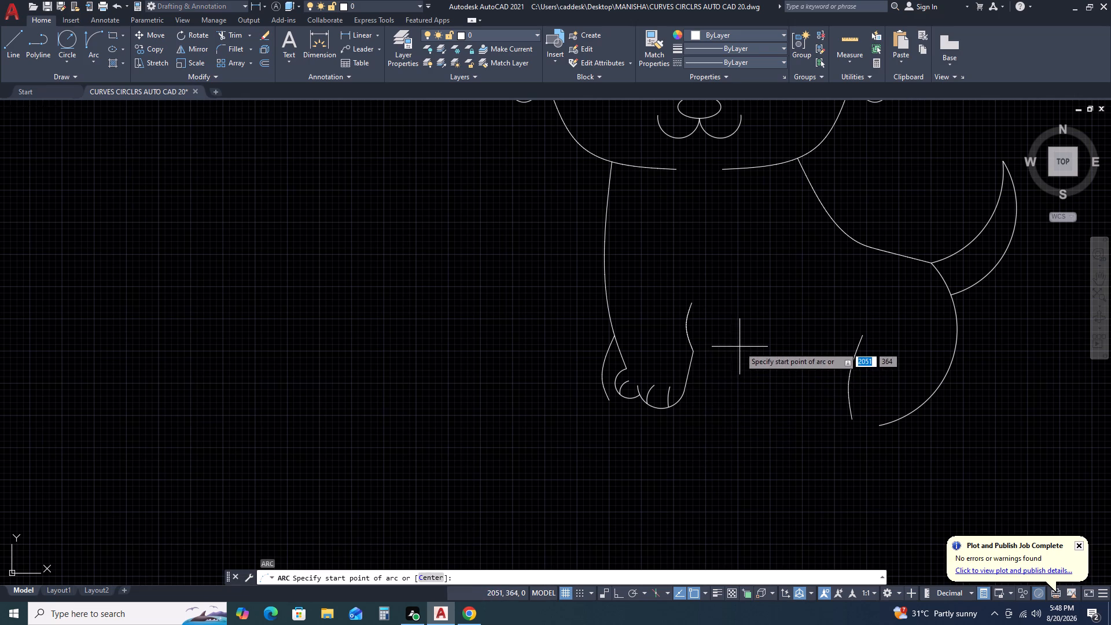
pyautogui.click(748, 315)
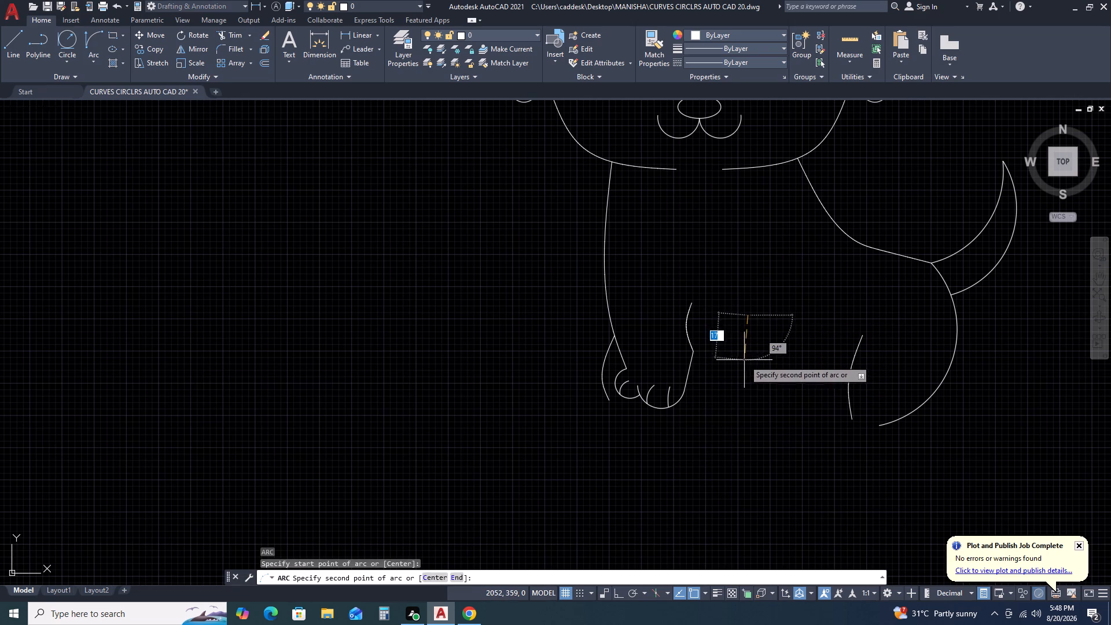
pyautogui.click(745, 362)
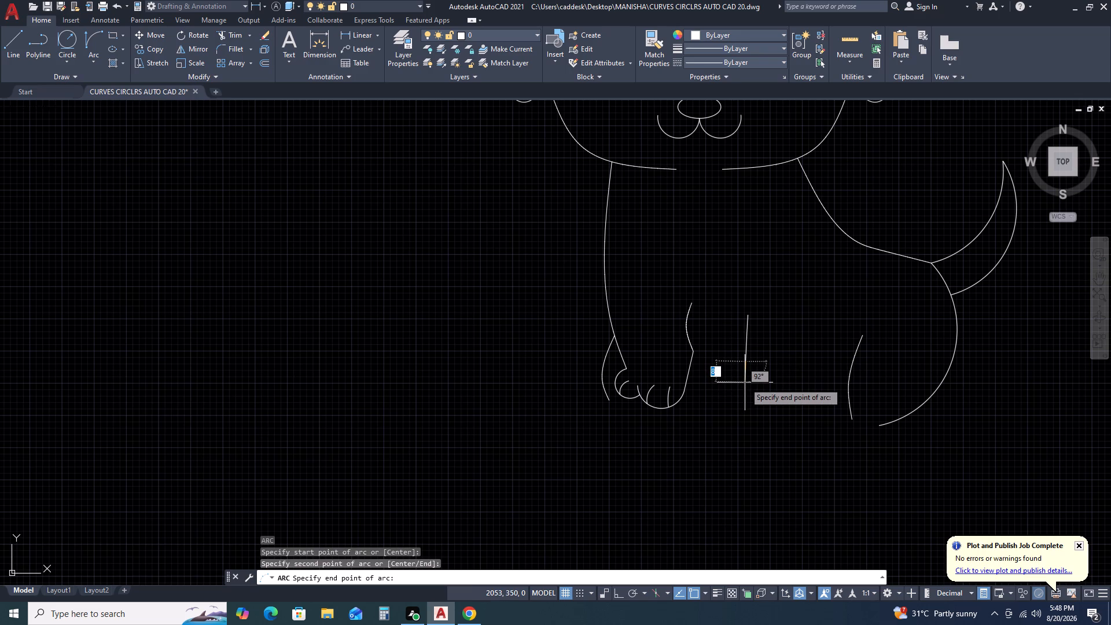
pyautogui.click(745, 383)
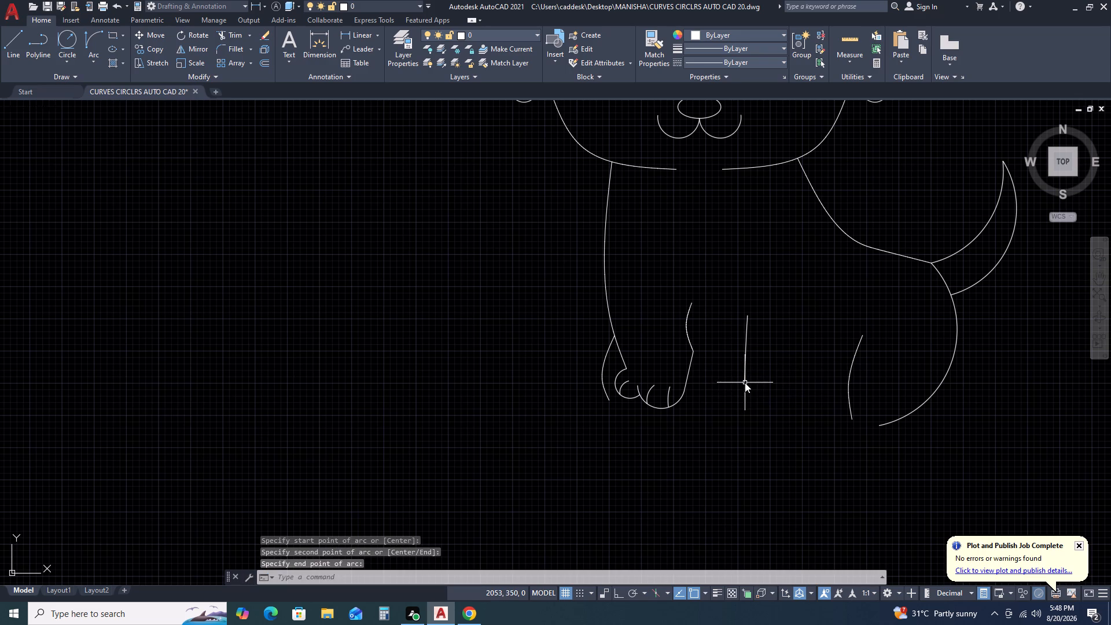
# Draw a large open three-point arc from the second leg line's lower end, curving around underneath as the paw outline.
pyautogui.press('space')
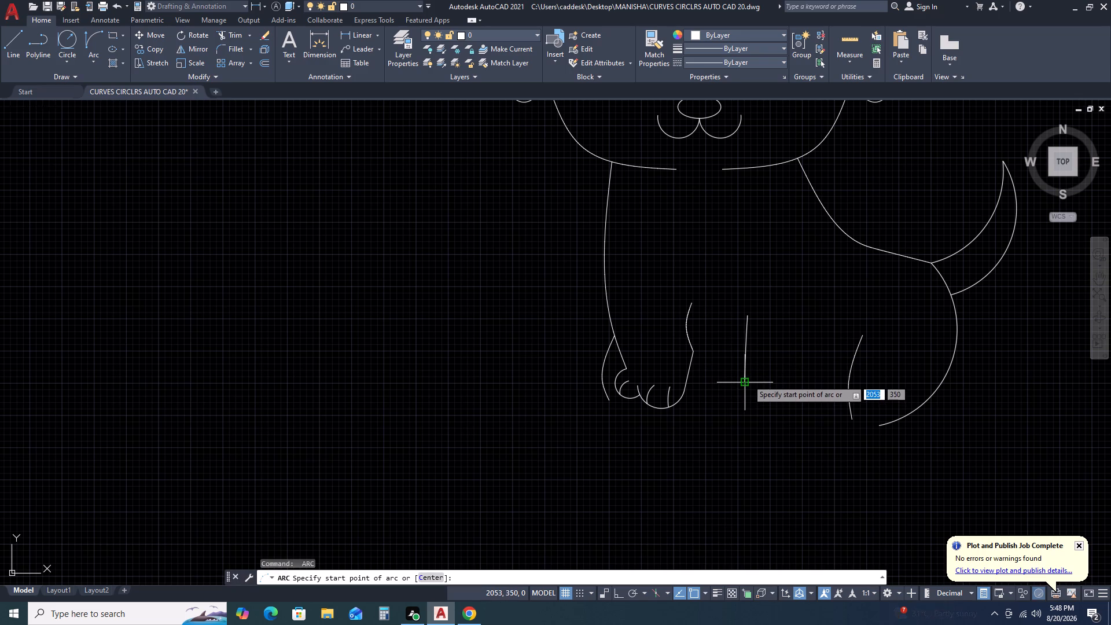
pyautogui.click(747, 379)
pyautogui.click(733, 388)
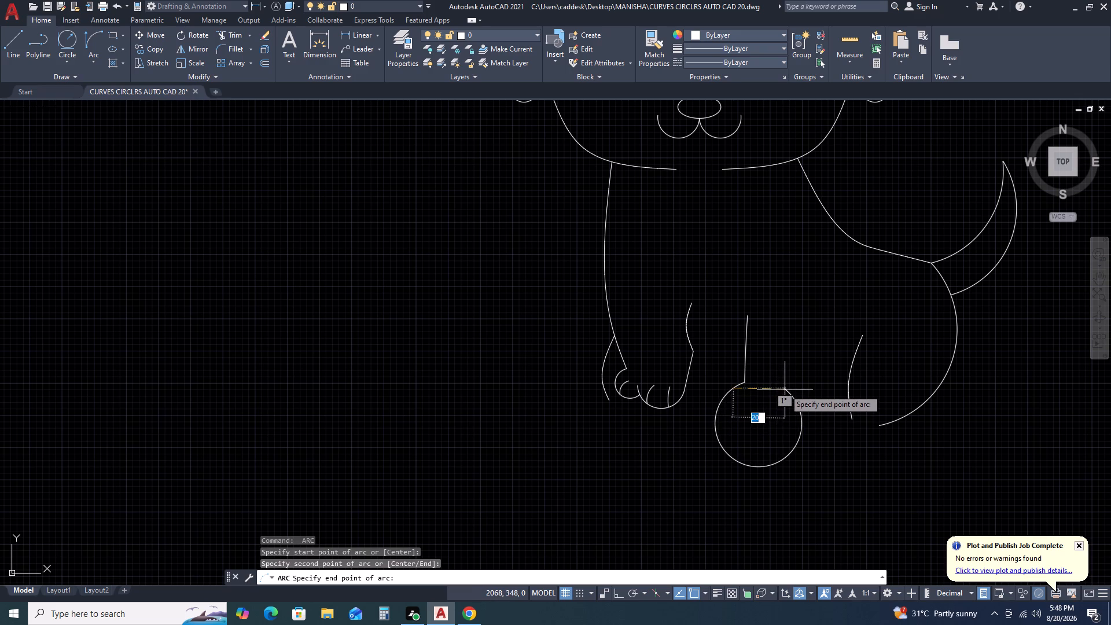
pyautogui.click(784, 399)
# Flatten the second paw's arc by stretching its midpoint upward in stages, reducing the radius to about 9.
pyautogui.doubleClick(741, 446)
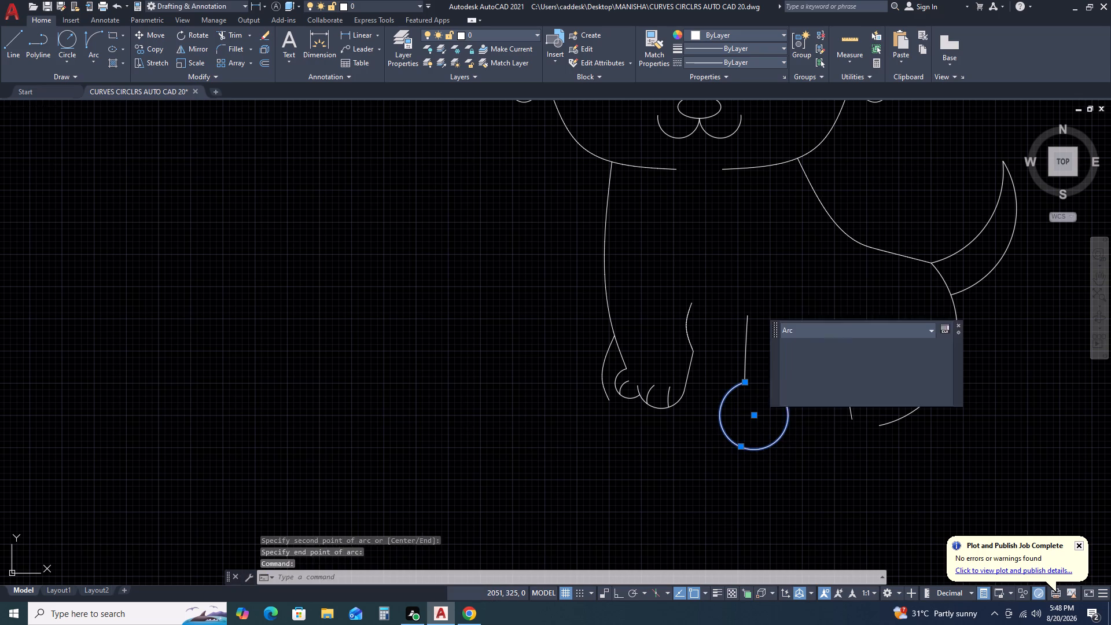
pyautogui.click(738, 447)
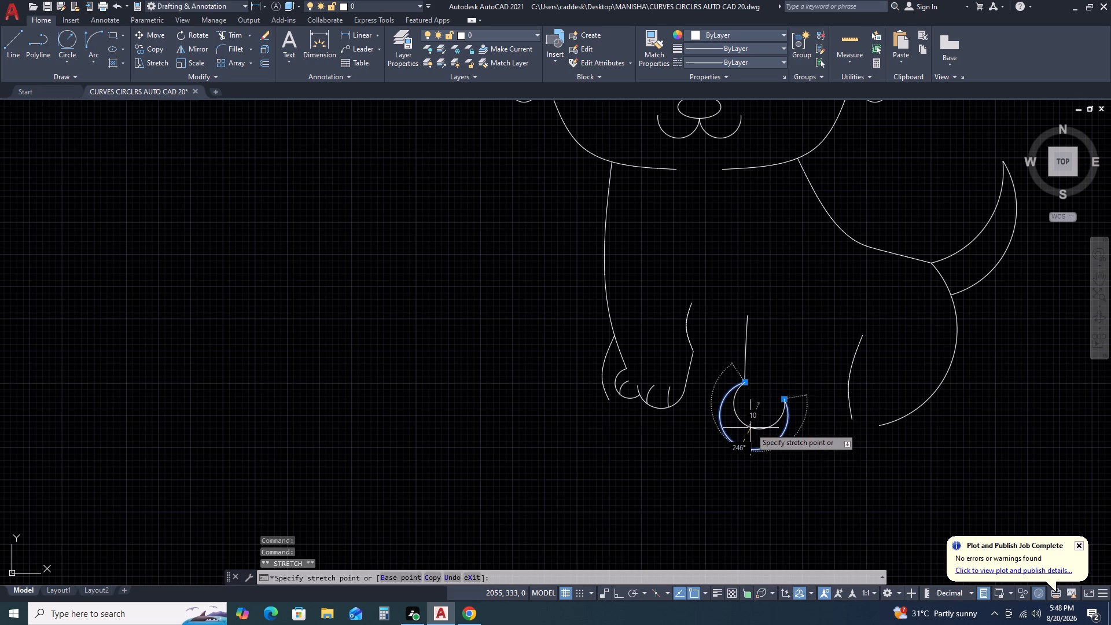
pyautogui.click(745, 431)
pyautogui.click(743, 432)
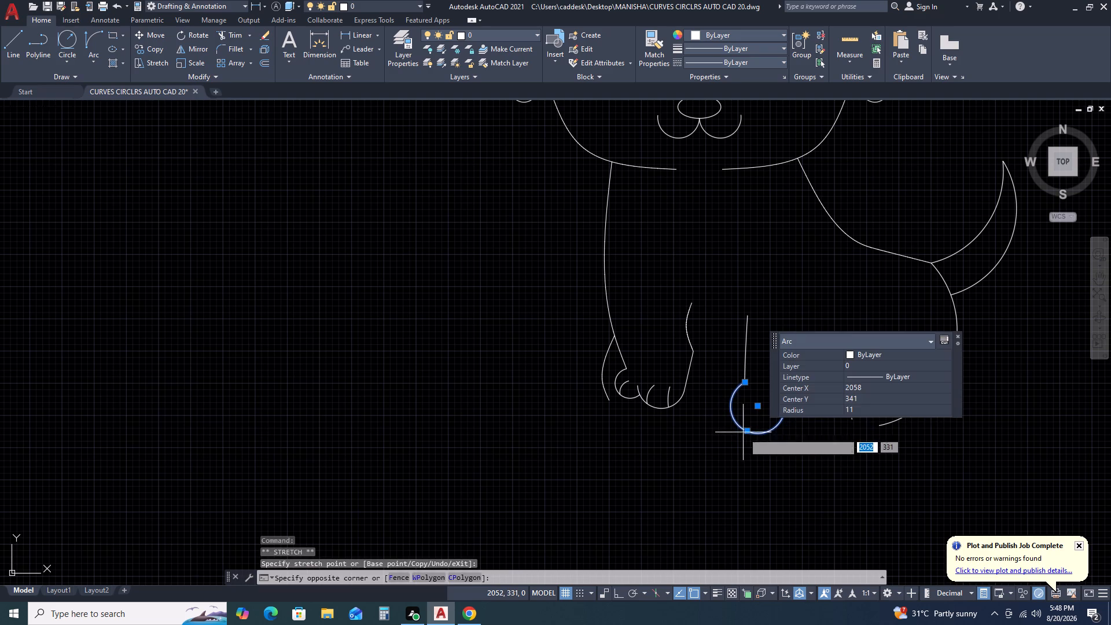
pyautogui.click(745, 433)
pyautogui.click(747, 432)
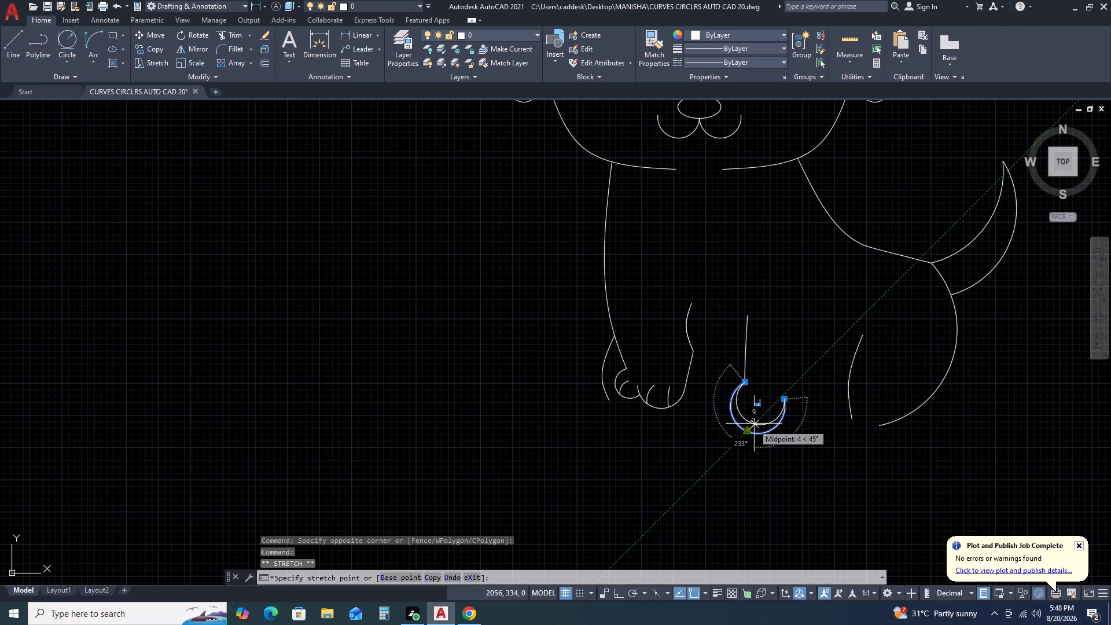
pyautogui.click(755, 422)
pyautogui.press('Escape')
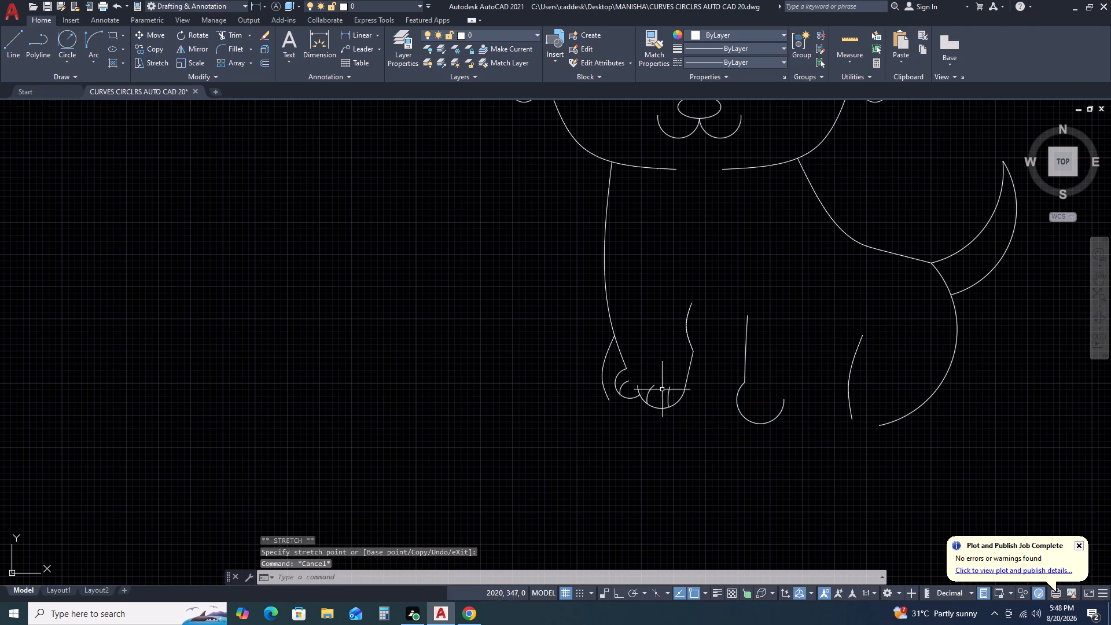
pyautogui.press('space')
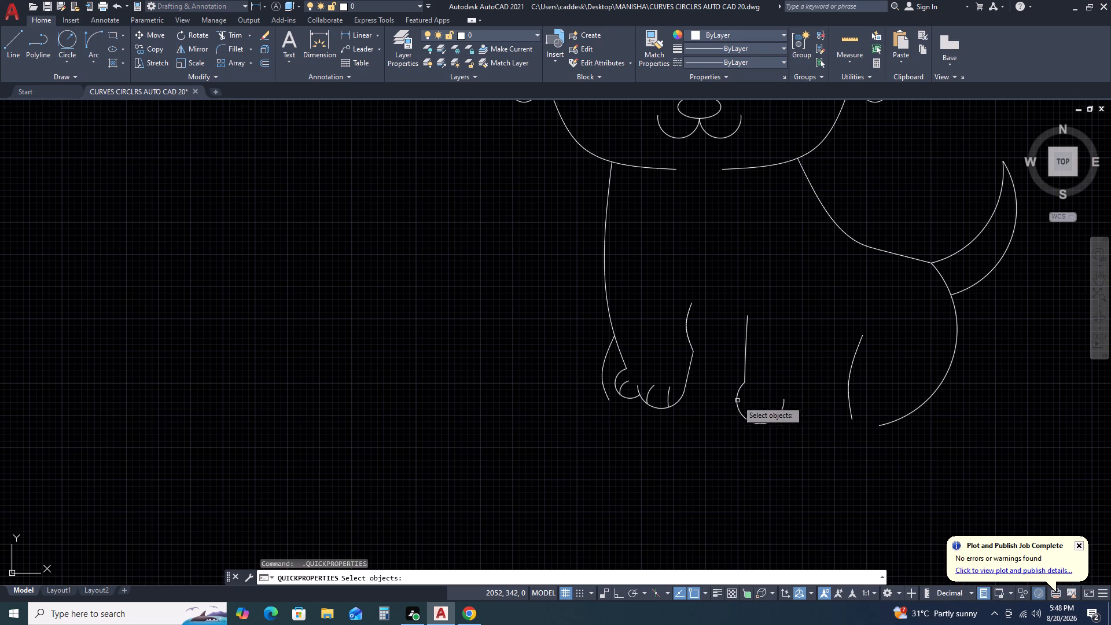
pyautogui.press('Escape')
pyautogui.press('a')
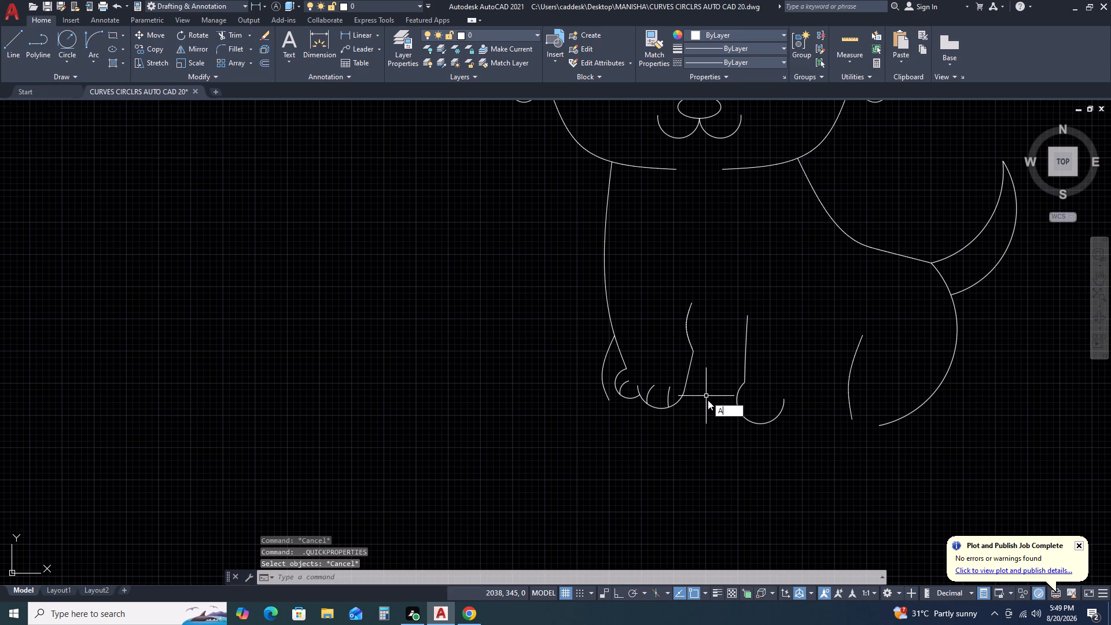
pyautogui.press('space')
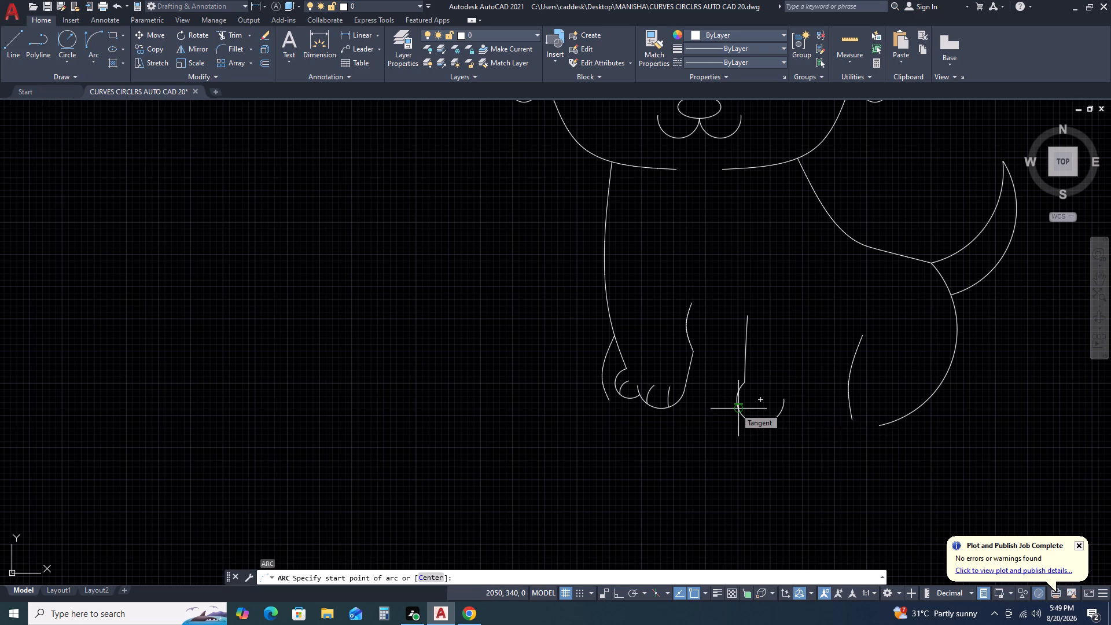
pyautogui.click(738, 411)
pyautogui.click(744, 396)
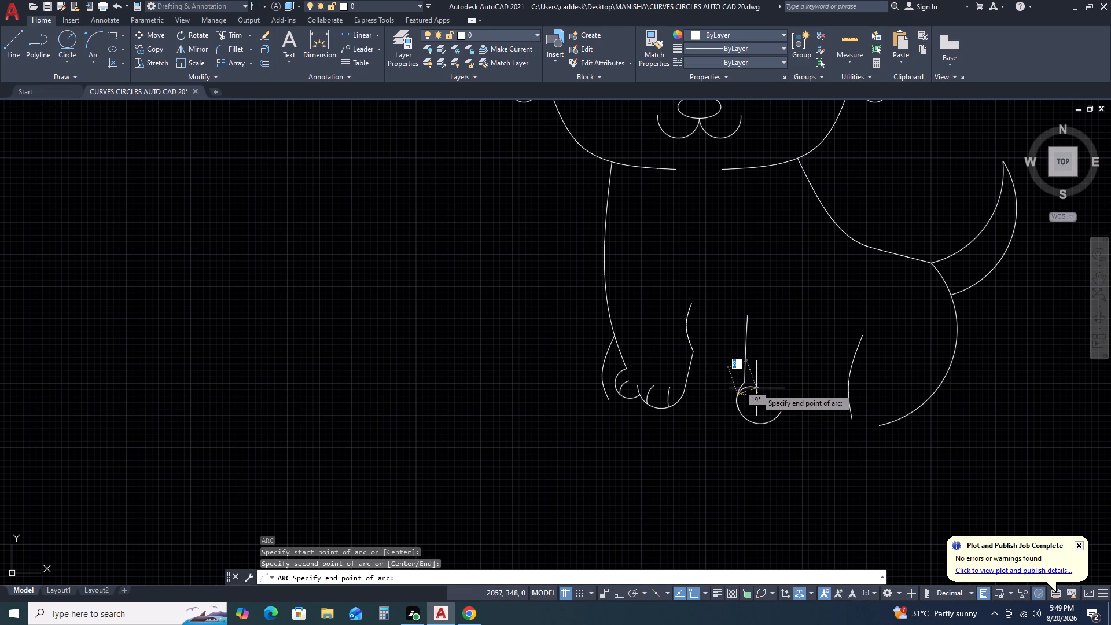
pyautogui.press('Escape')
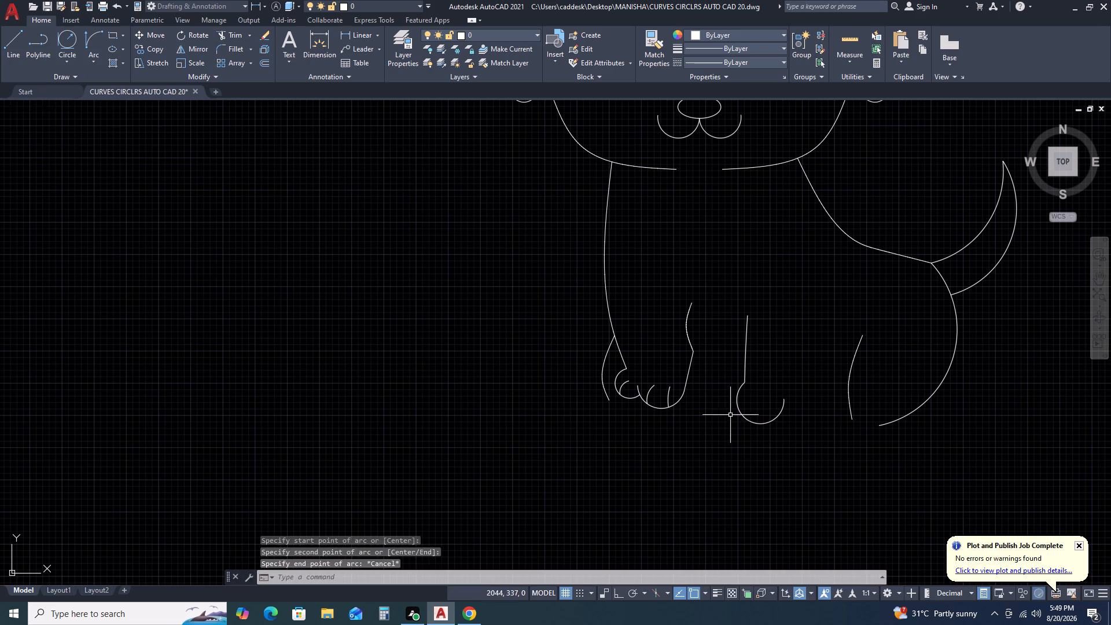
# Draw a short three-point arc of radius about 4 inward from the second paw's lower inner edge as its first toe divider.
pyautogui.press('space')
pyautogui.click(741, 416)
pyautogui.click(752, 406)
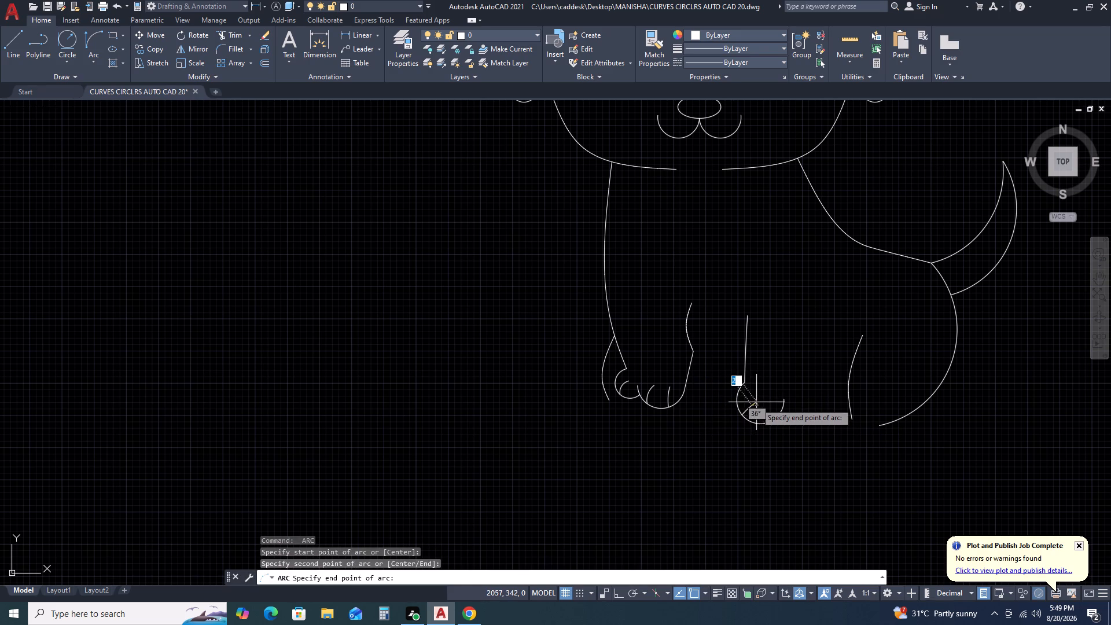
pyautogui.doubleClick(752, 405)
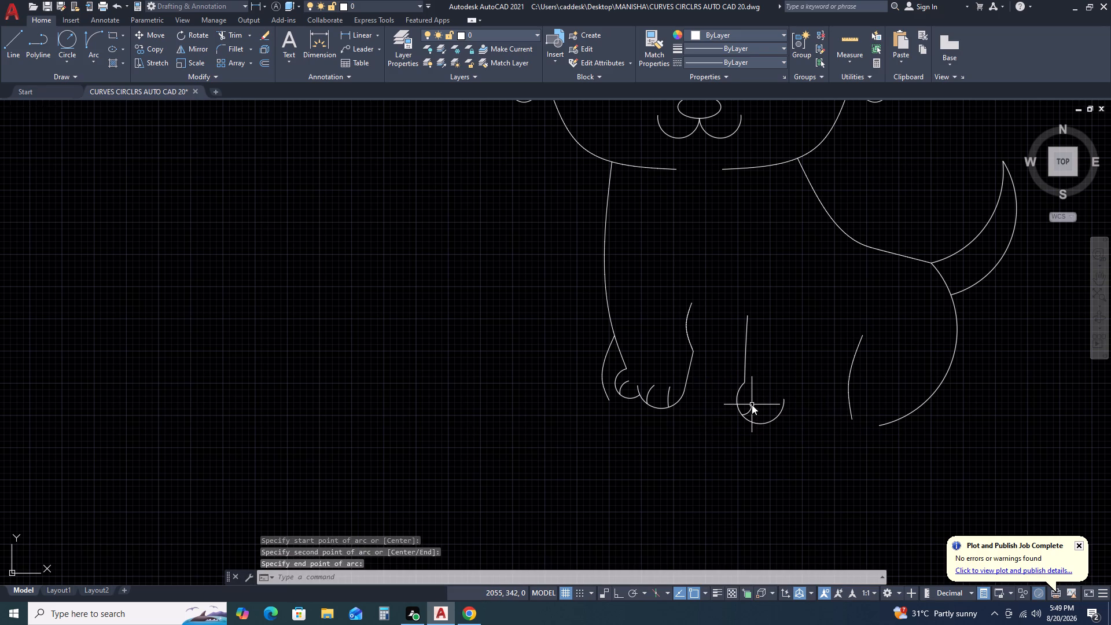
# Reshape the first toe divider by stretching its free end up toward the paw's middle and reversing its bulge toward the inner side.
pyautogui.scroll(3, 742, 419)
pyautogui.click(759, 397)
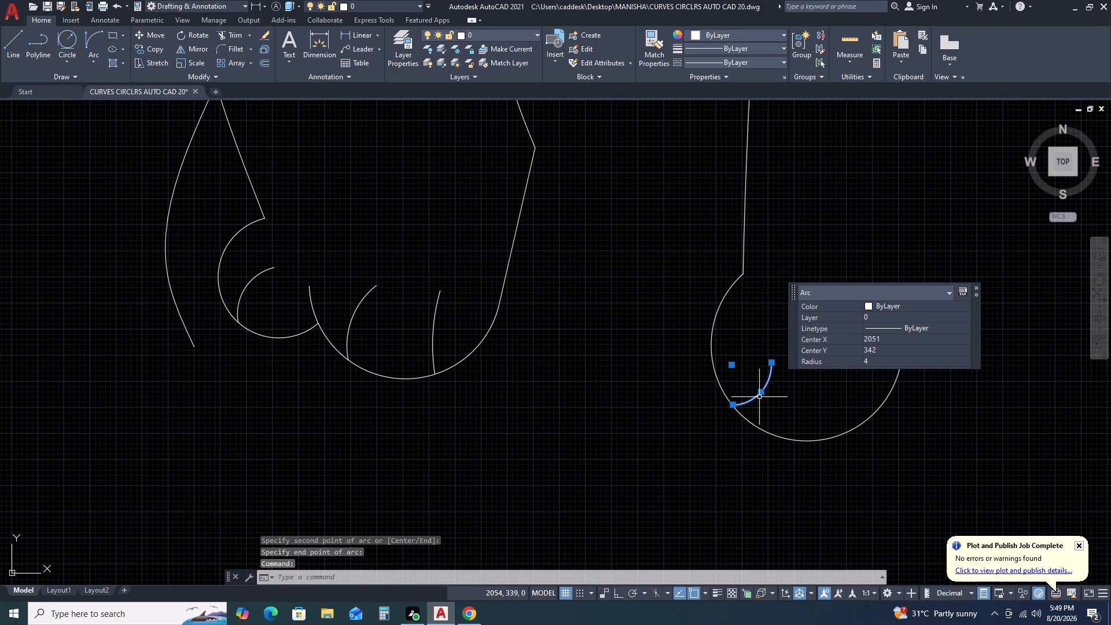
pyautogui.click(774, 362)
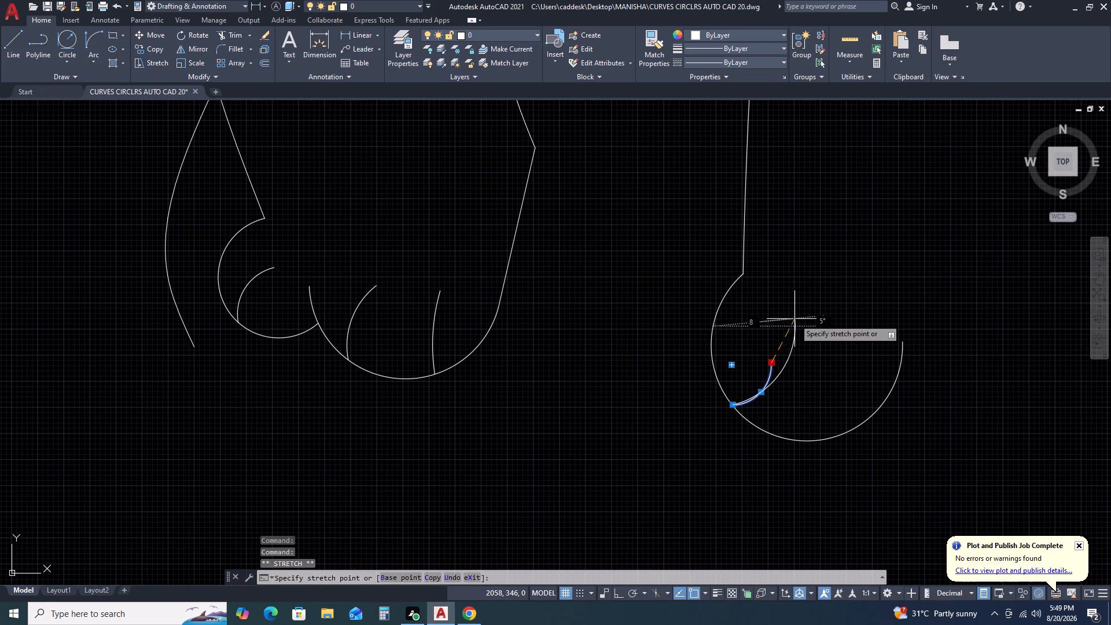
pyautogui.click(797, 312)
pyautogui.click(785, 372)
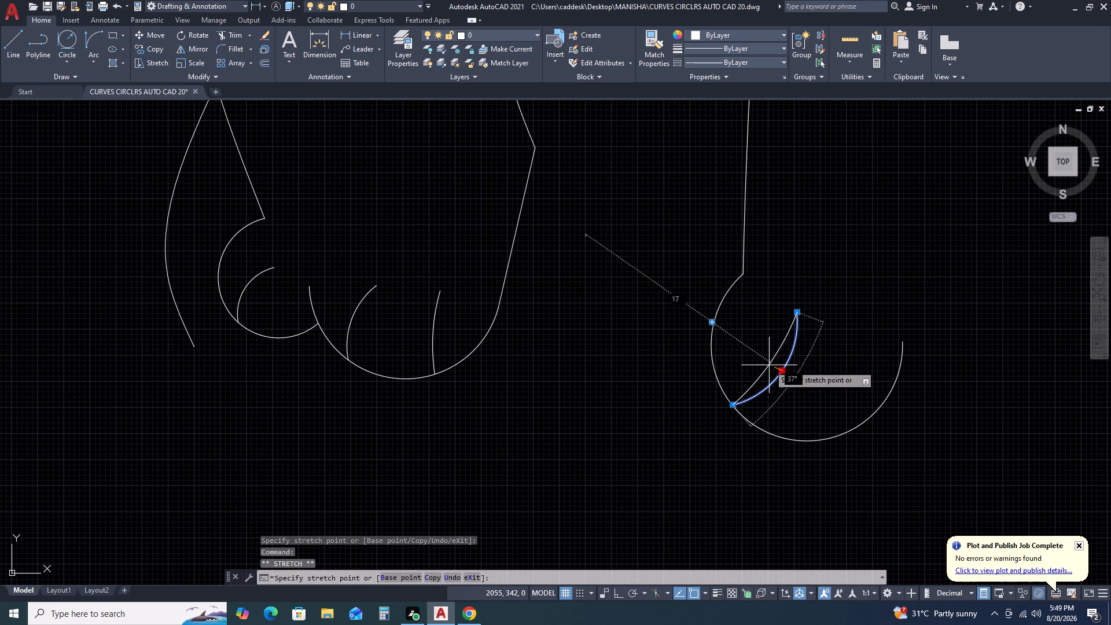
pyautogui.click(751, 353)
# Draw a steep, slightly curved three-point arc upward from the second paw's lower outer edge as its second toe divider.
pyautogui.press('space')
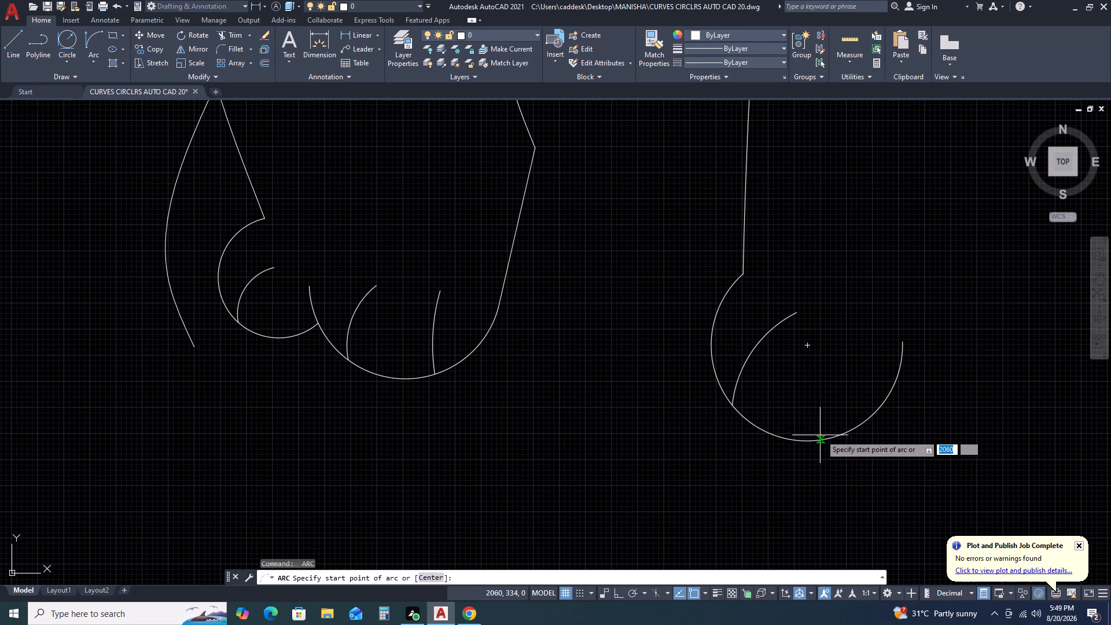
pyautogui.click(843, 430)
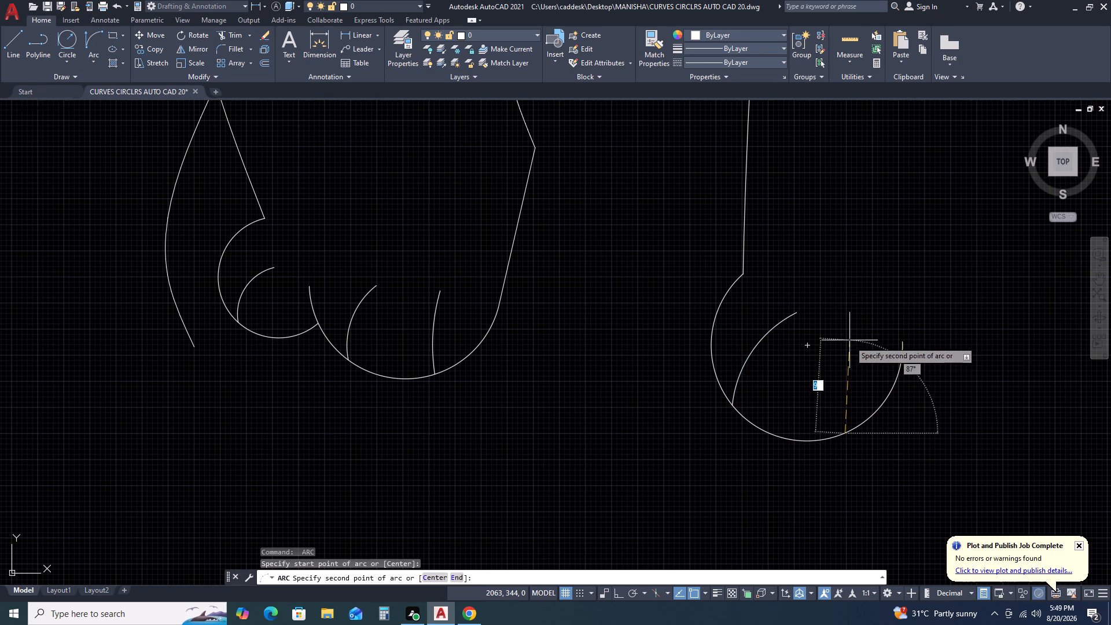
pyautogui.click(851, 334)
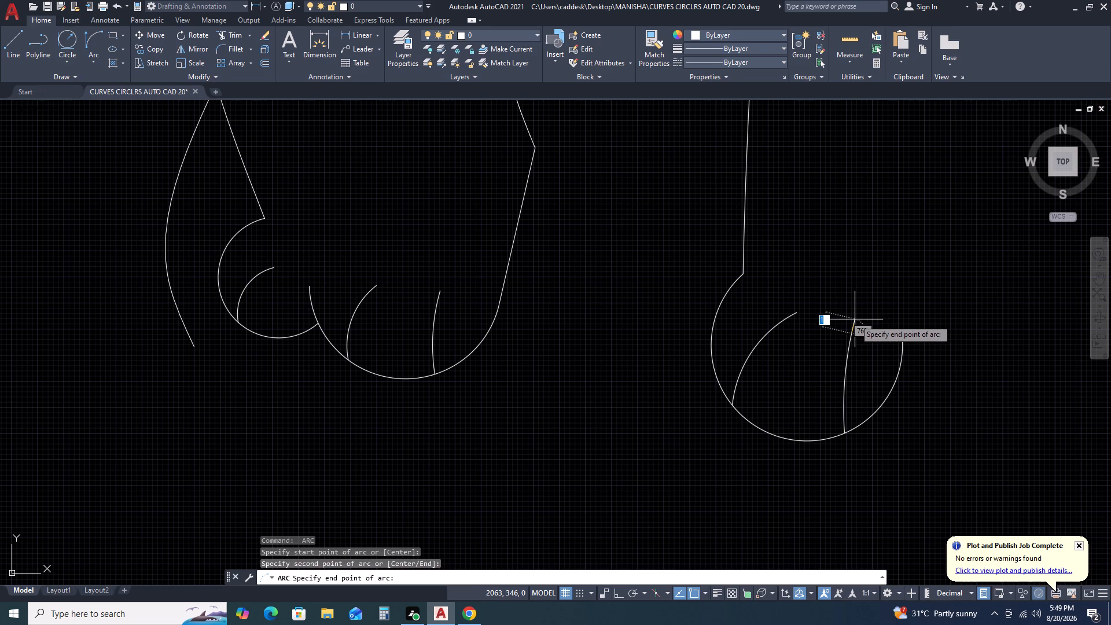
pyautogui.click(855, 319)
# Stretch the second paw arc's open outer end slightly upward along its curve, keeping the radius at about 9.
pyautogui.moveTo(896, 380); pyautogui.dragTo(690, 508, button='middle')
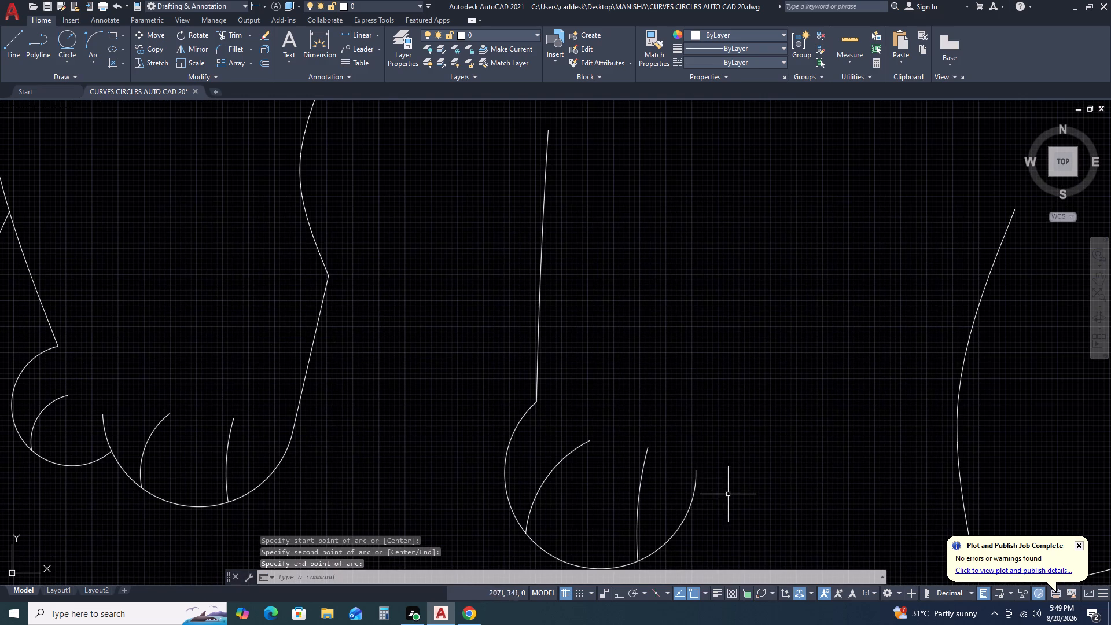
pyautogui.click(698, 477)
pyautogui.click(695, 469)
pyautogui.click(695, 469)
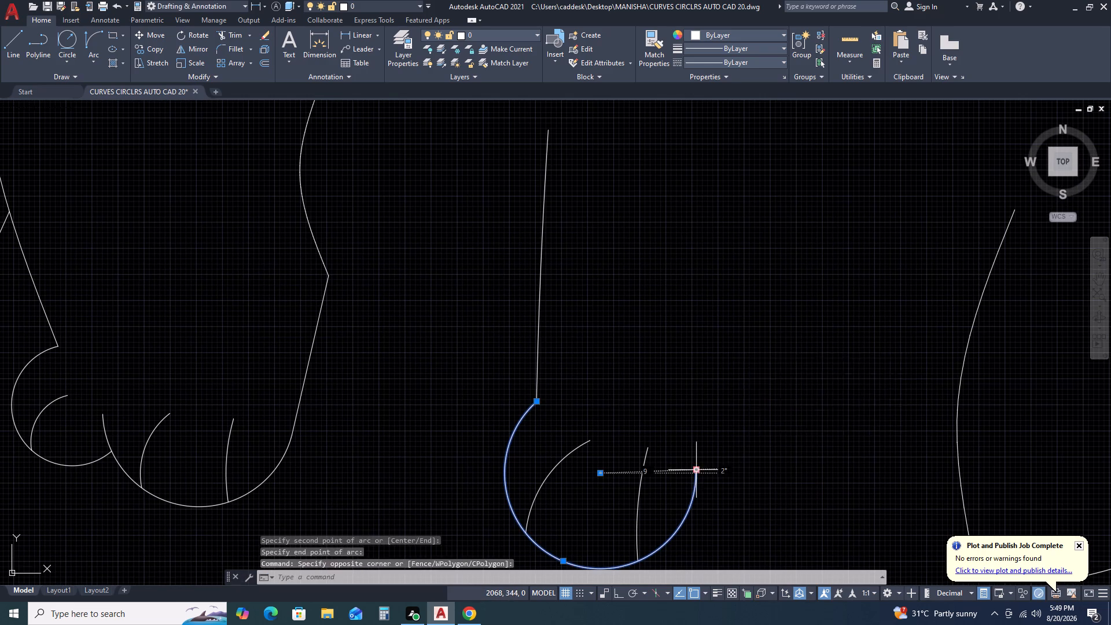
pyautogui.click(697, 472)
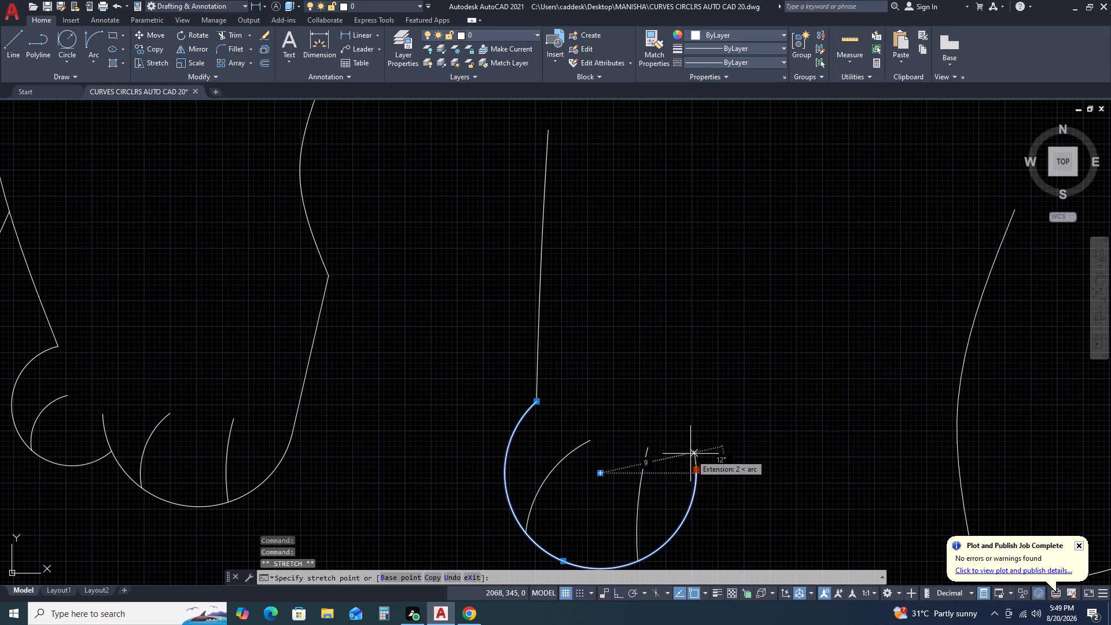
pyautogui.click(687, 451)
pyautogui.press('space')
pyautogui.press('space')
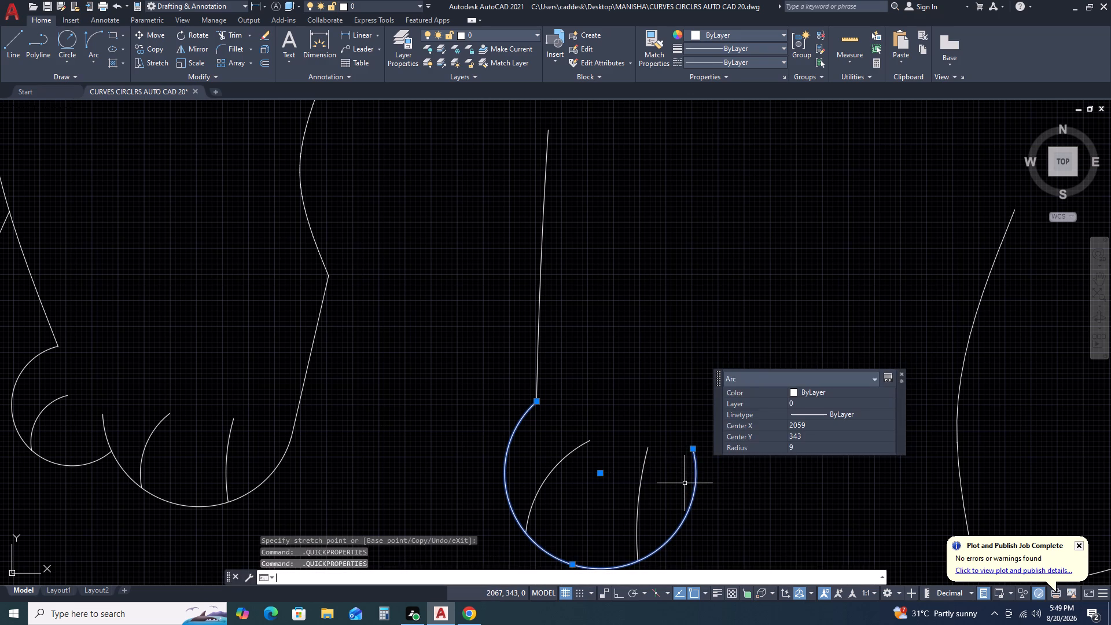
pyautogui.press('Escape')
pyautogui.press('Escape')
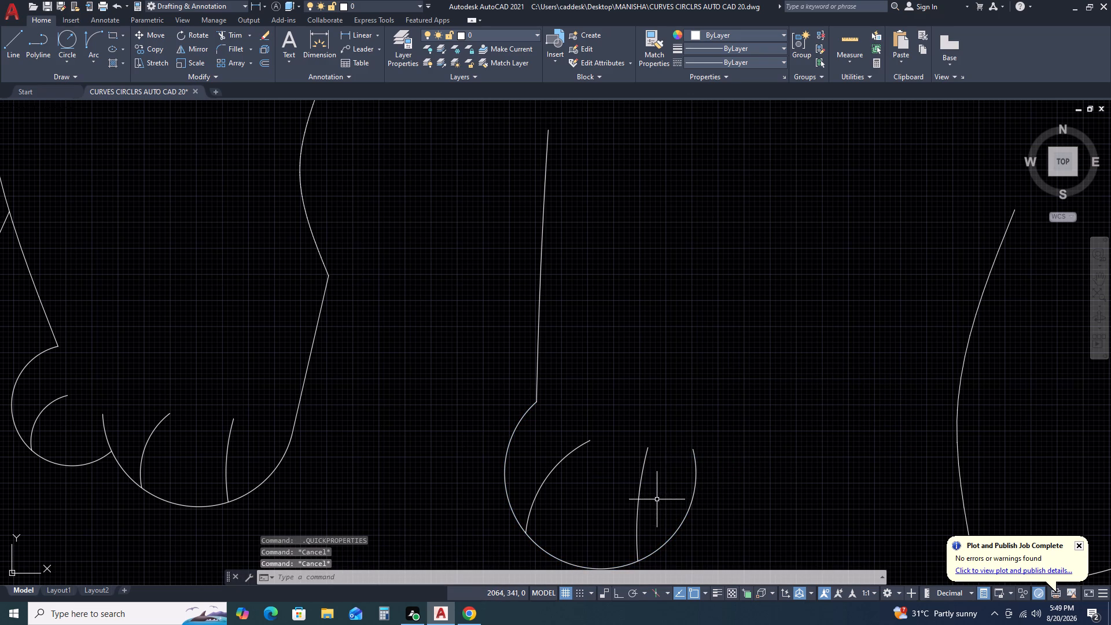
pyautogui.press('Escape')
pyautogui.press('Escape')
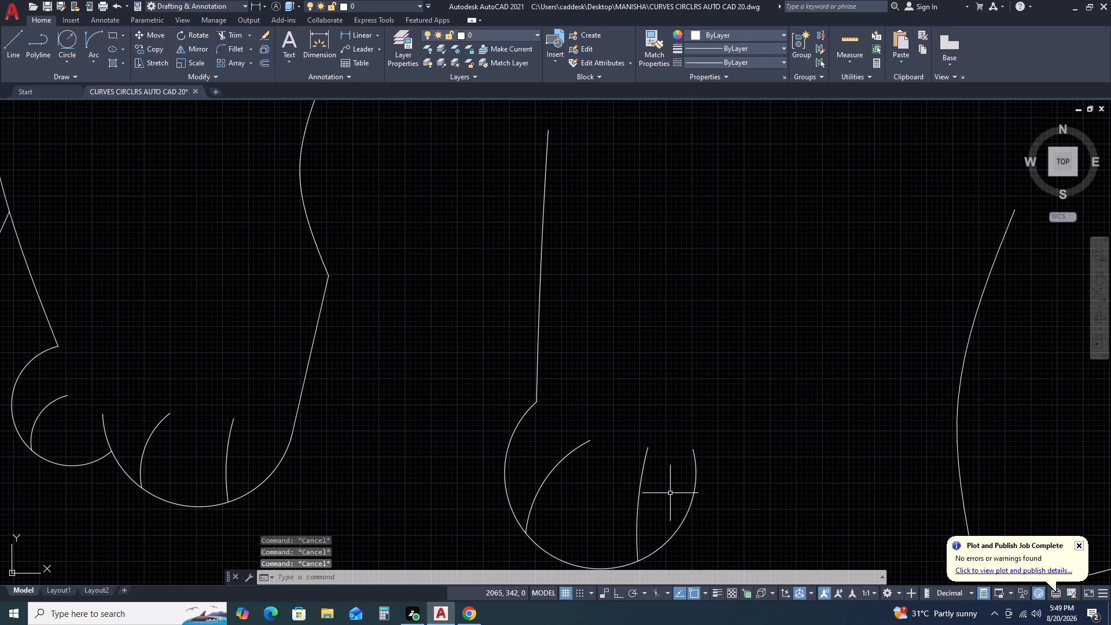
# Draw a slightly curved three-point arc about 33 units long from the second paw's open end, leading up the leg's outer side.
pyautogui.press('a')
pyautogui.press('space')
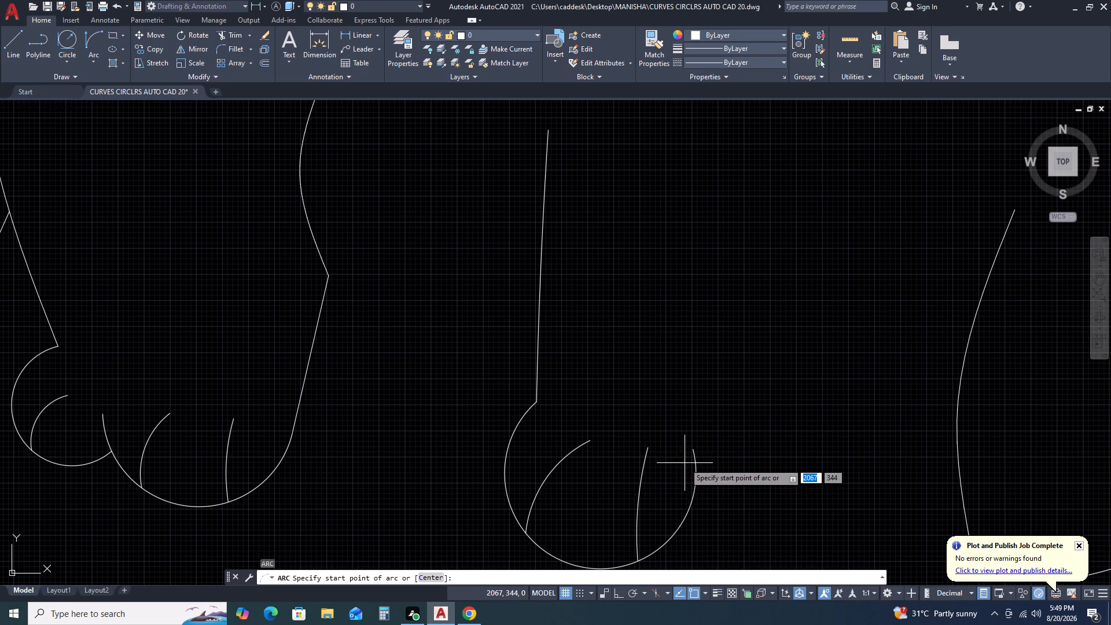
pyautogui.click(694, 450)
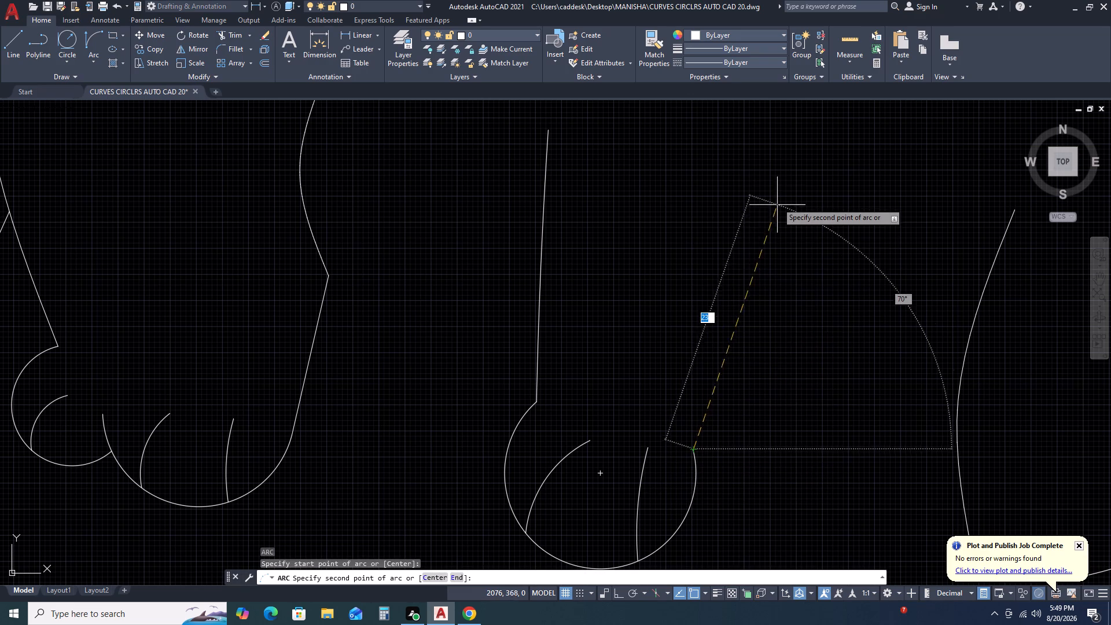
pyautogui.doubleClick(770, 172)
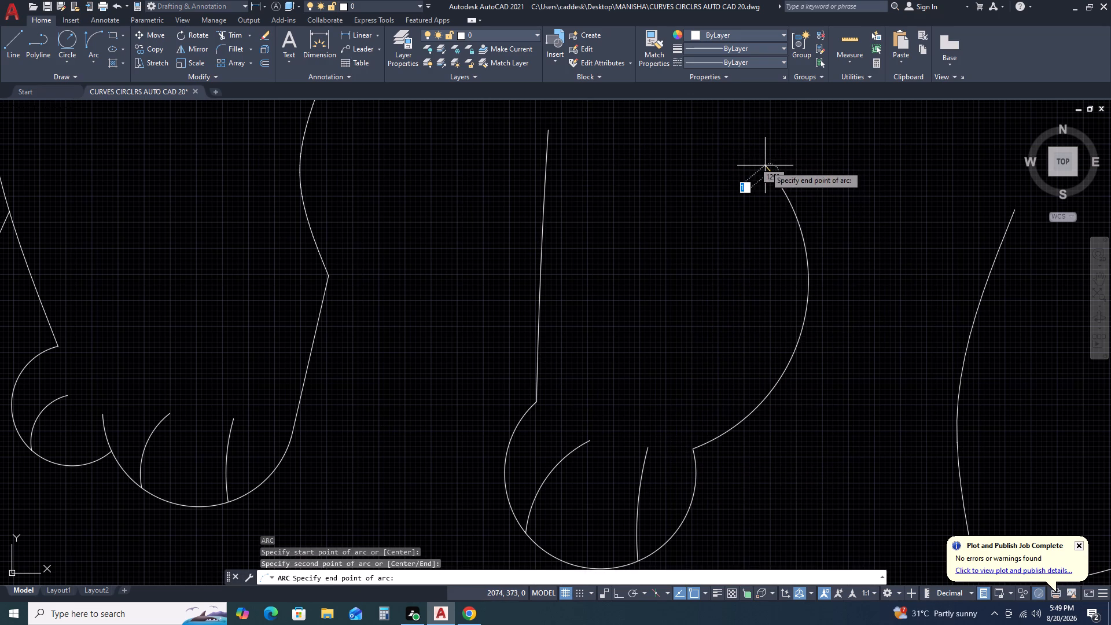
pyautogui.click(780, 124)
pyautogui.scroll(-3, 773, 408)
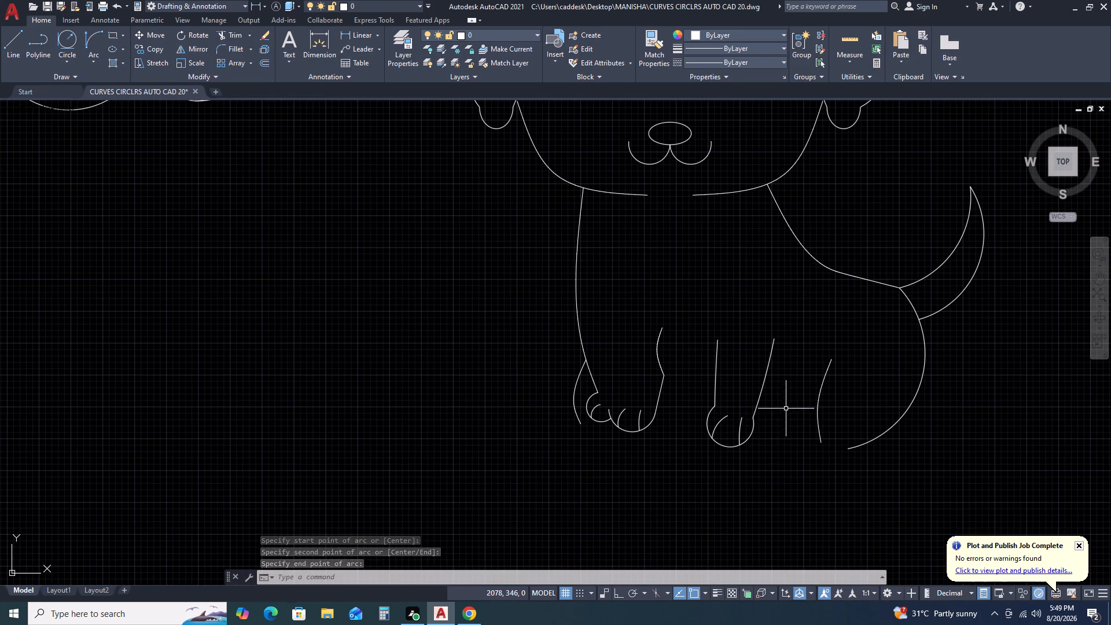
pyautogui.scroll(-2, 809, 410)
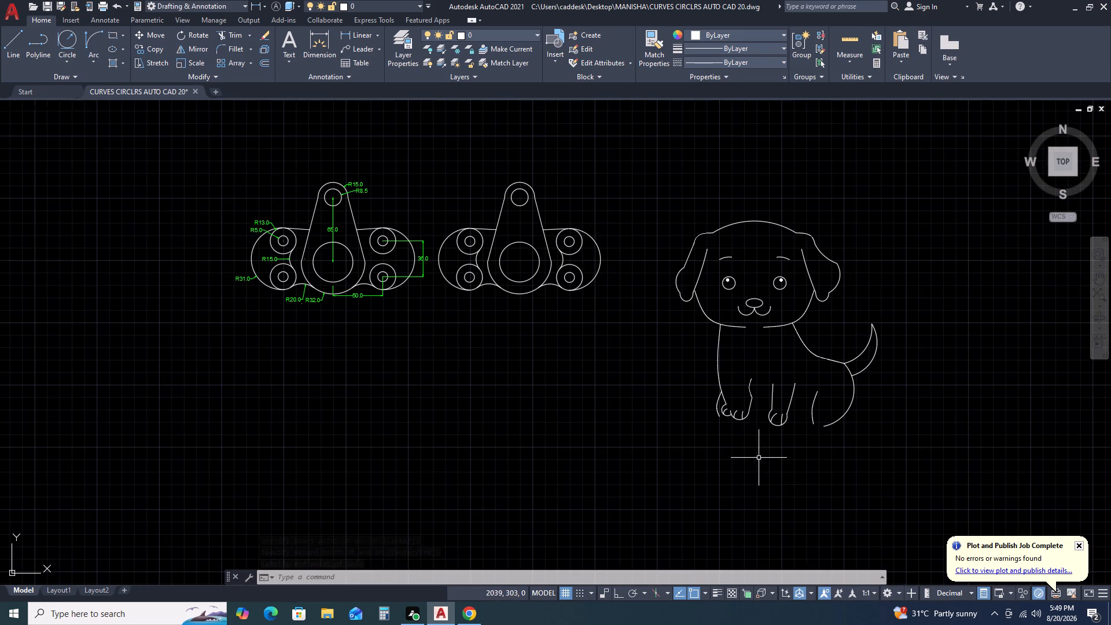
# Draw a shallow three-point arc from the first front paw's outer edge, dipping across the gap and past the second paw's inner edge.
pyautogui.scroll(2, 785, 396)
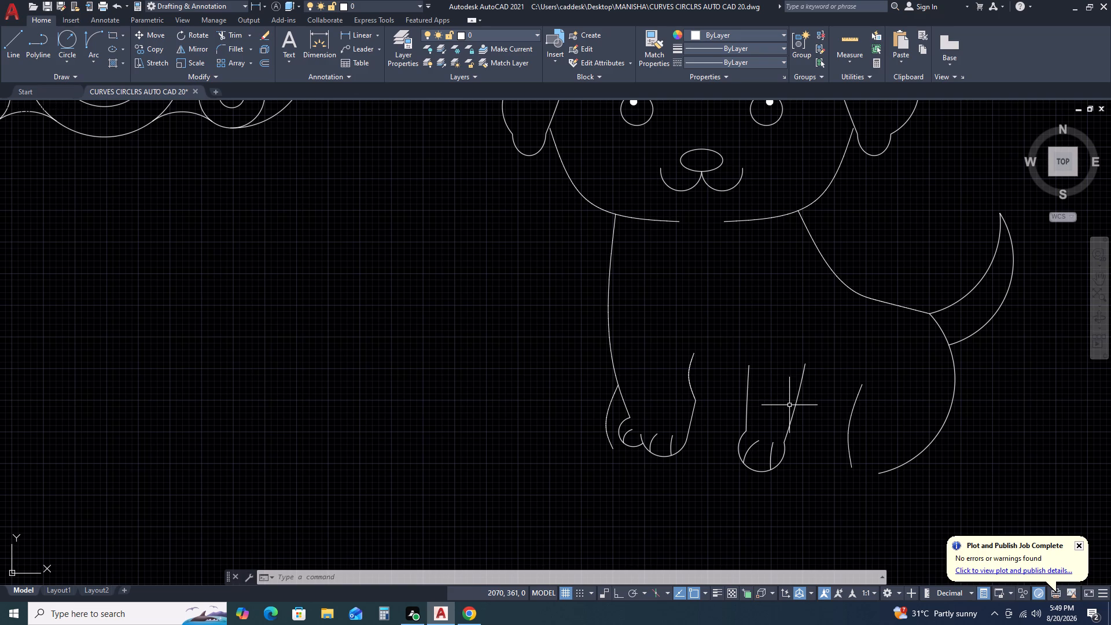
pyautogui.press('space')
pyautogui.click(685, 442)
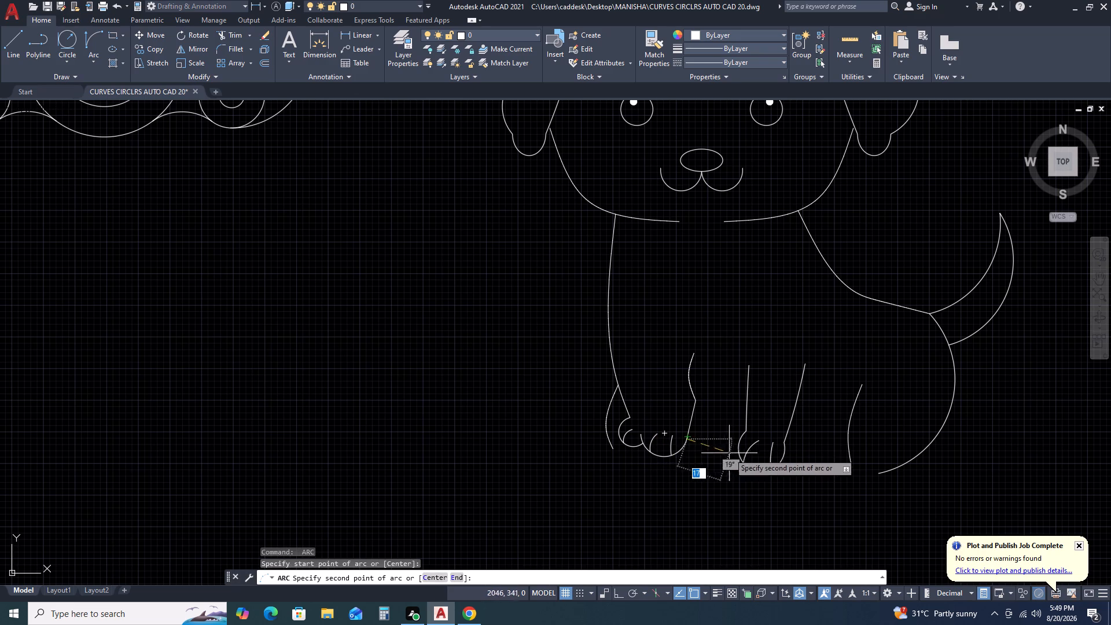
pyautogui.click(739, 447)
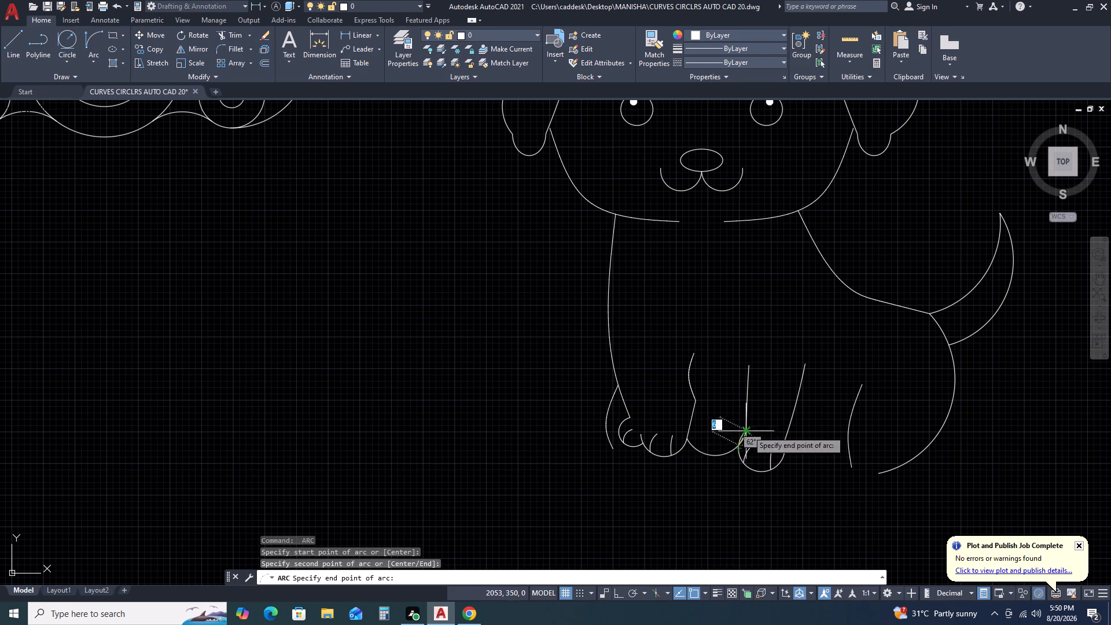
pyautogui.click(771, 427)
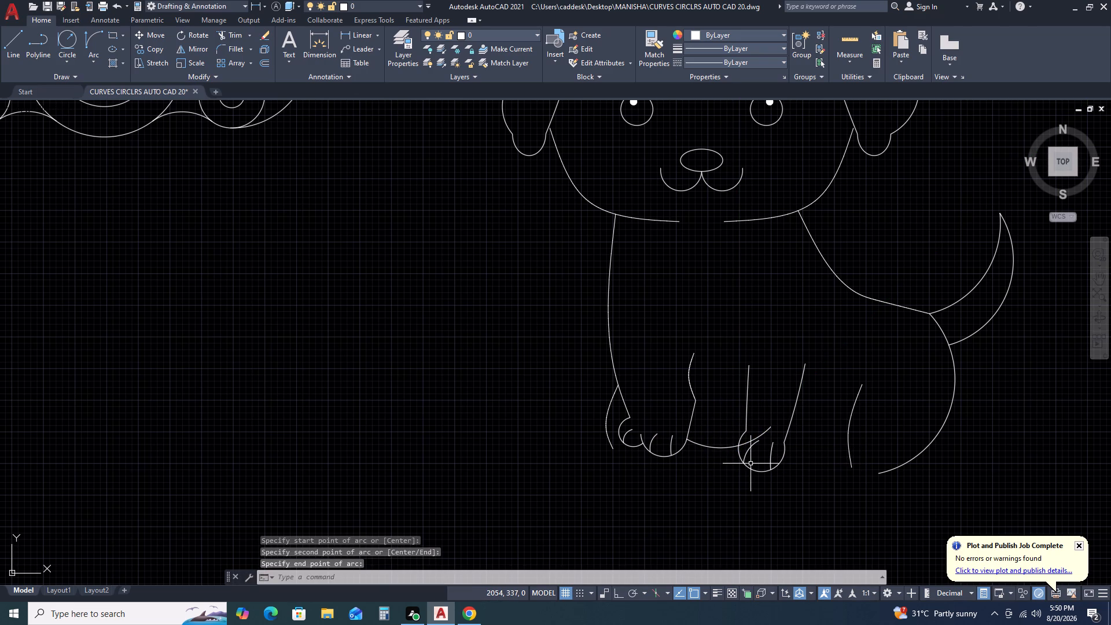
# Trim away the part of the belly arc that overlaps the second front paw.
pyautogui.write('TR')
pyautogui.press('space')
pyautogui.click(755, 437)
pyautogui.scroll(-3, 766, 490)
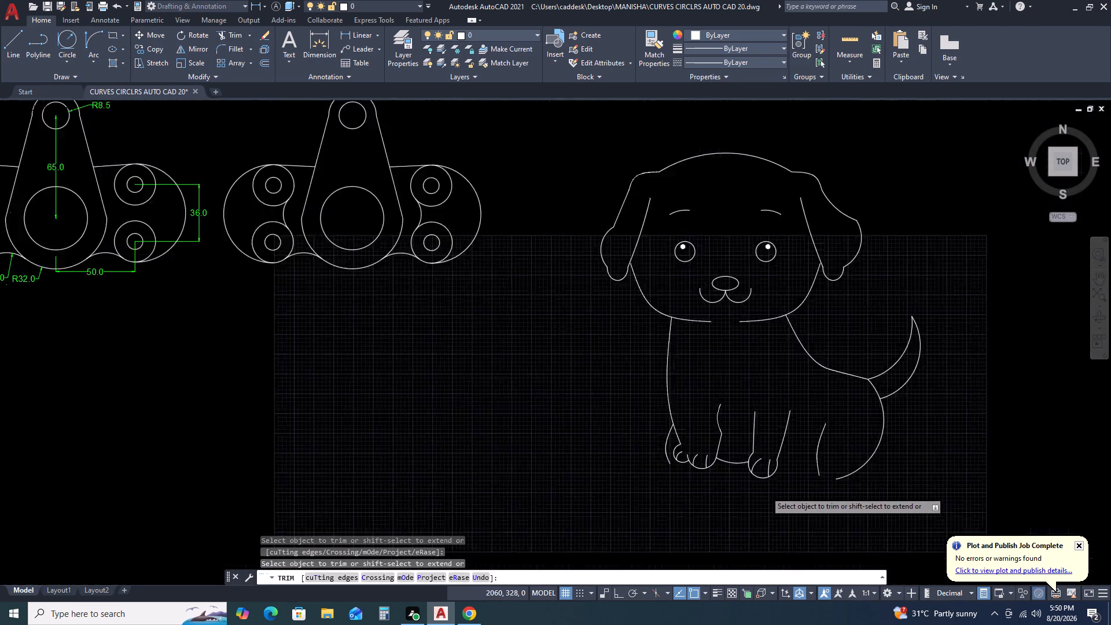
pyautogui.press('Escape')
# Move the short hind-leg spline by its lower end, up and inward toward the second front leg.
pyautogui.scroll(2, 785, 480)
pyautogui.moveTo(788, 455); pyautogui.dragTo(738, 419, button='middle')
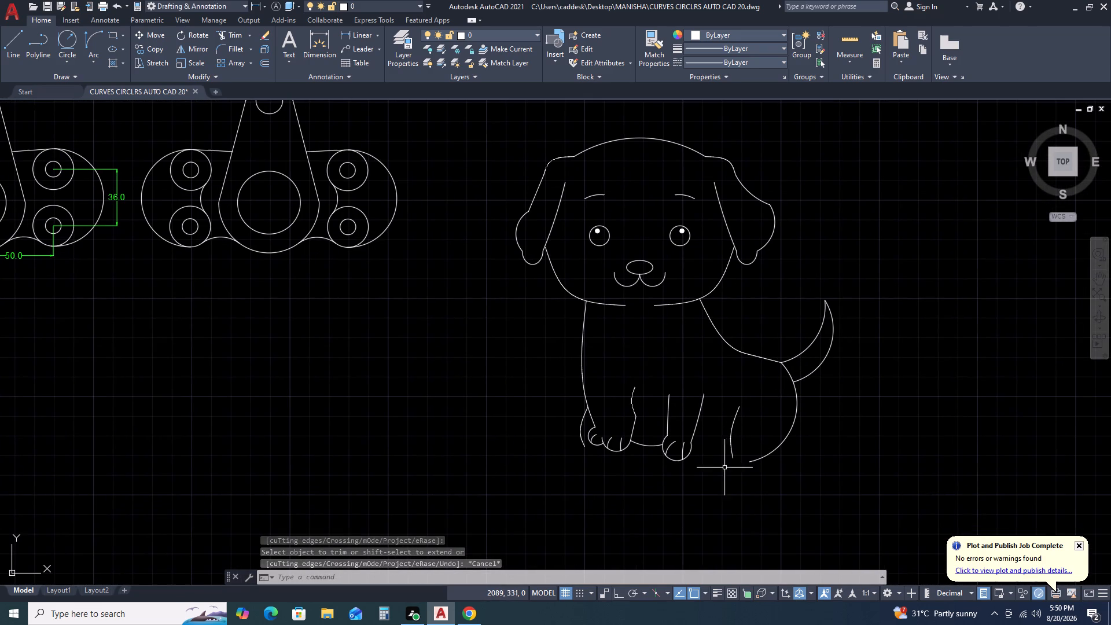
pyautogui.click(747, 436)
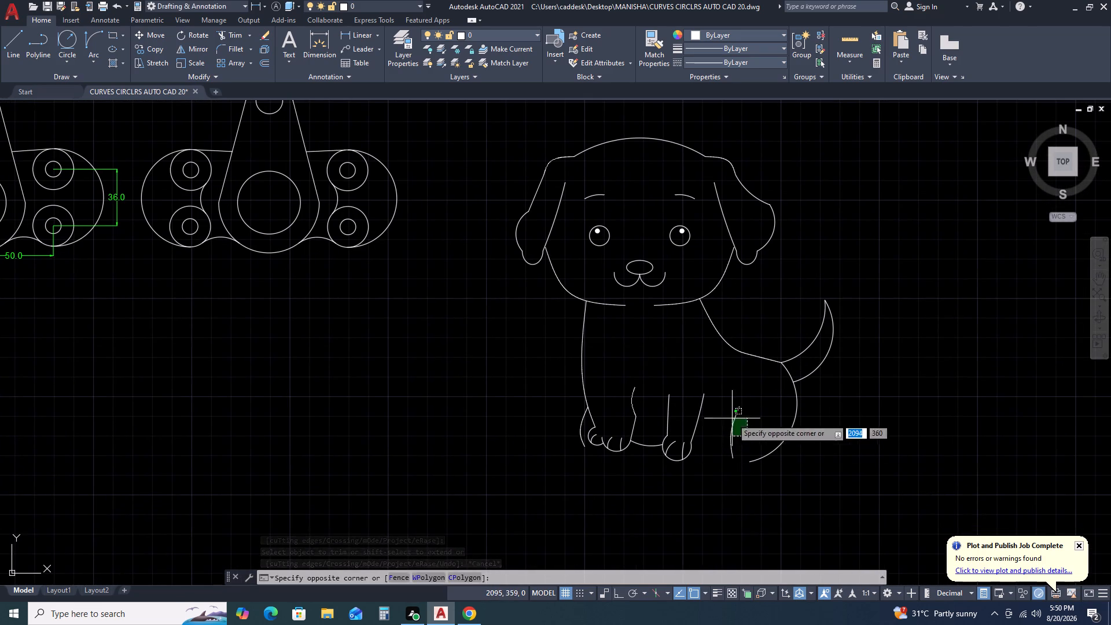
pyautogui.doubleClick(729, 412)
pyautogui.write('M')
pyautogui.press('space')
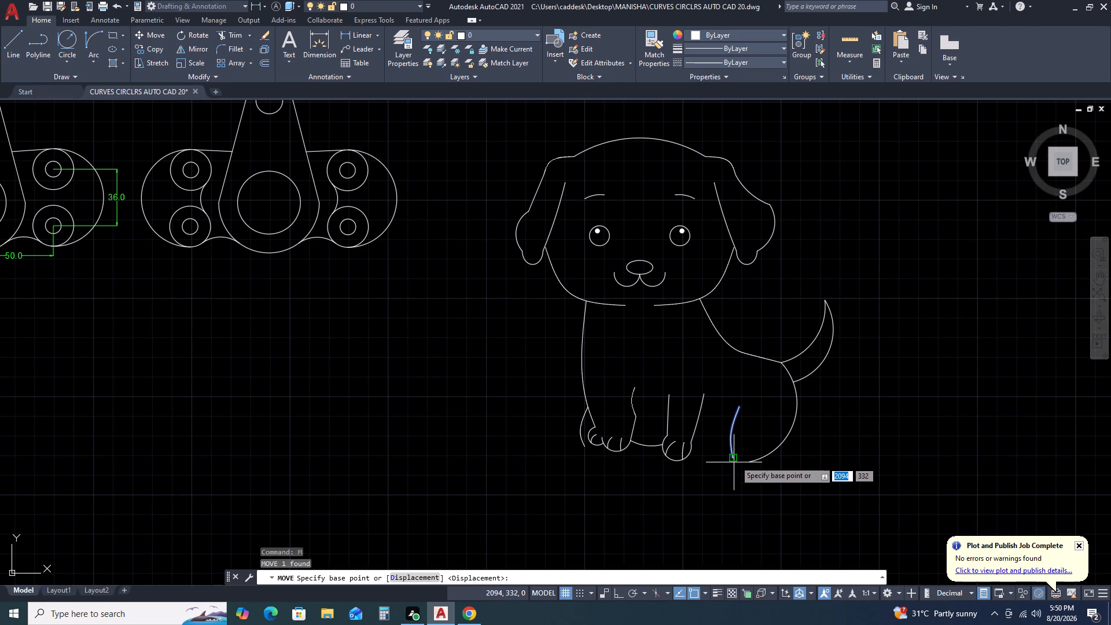
pyautogui.click(735, 459)
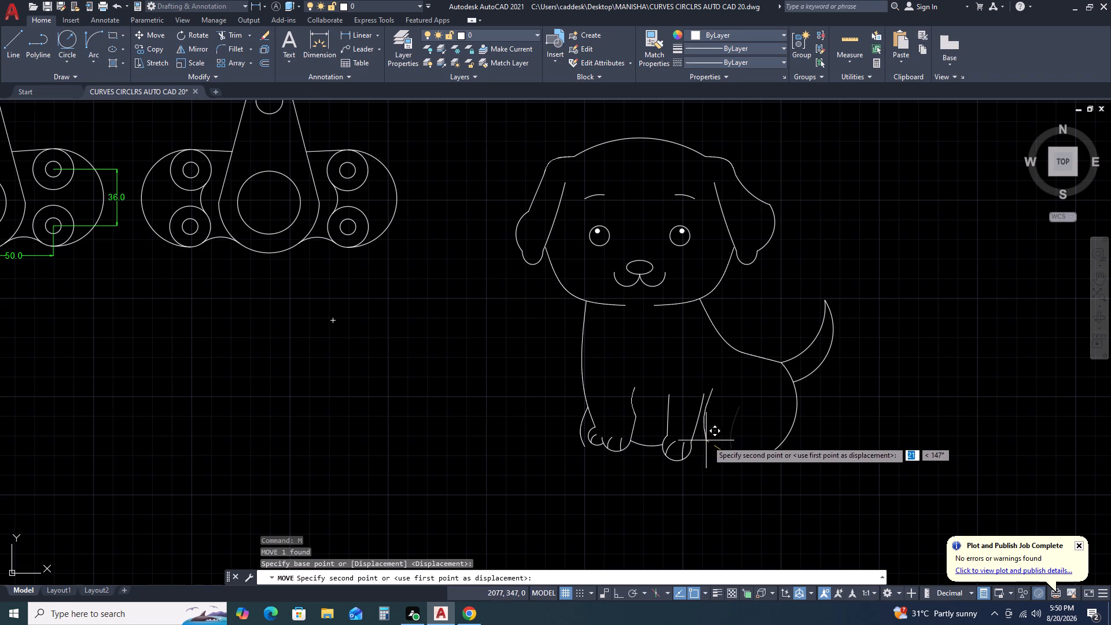
pyautogui.click(716, 440)
# Rotate the hind-leg spline clockwise about its lower end so its upper end leans toward the rump.
pyautogui.click(720, 420)
pyautogui.click(714, 407)
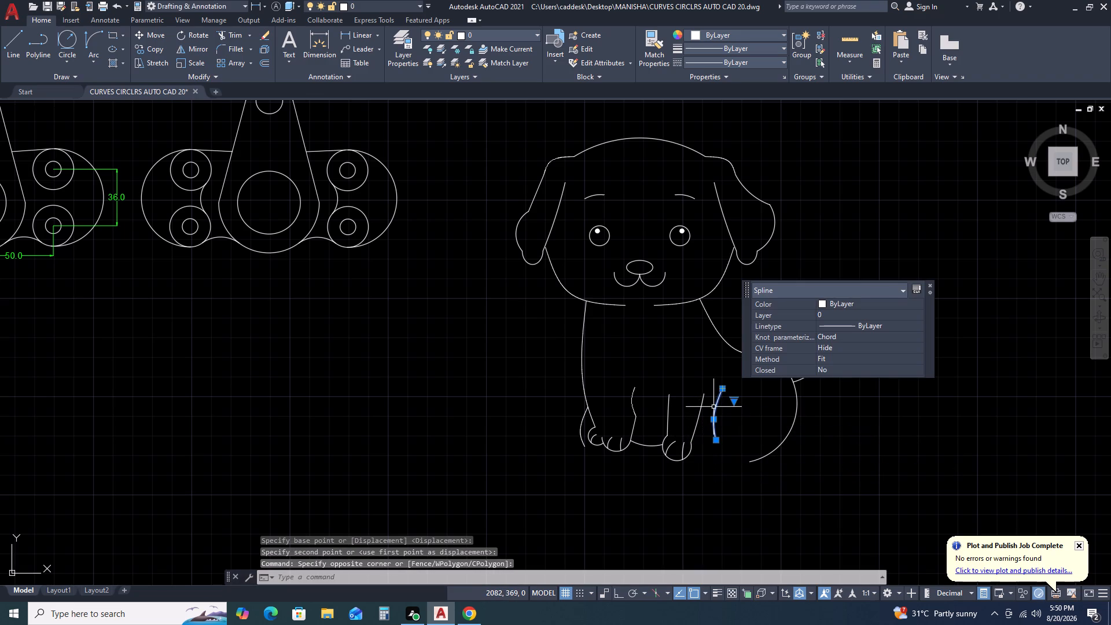
pyautogui.press('r')
pyautogui.write('O')
pyautogui.press('space')
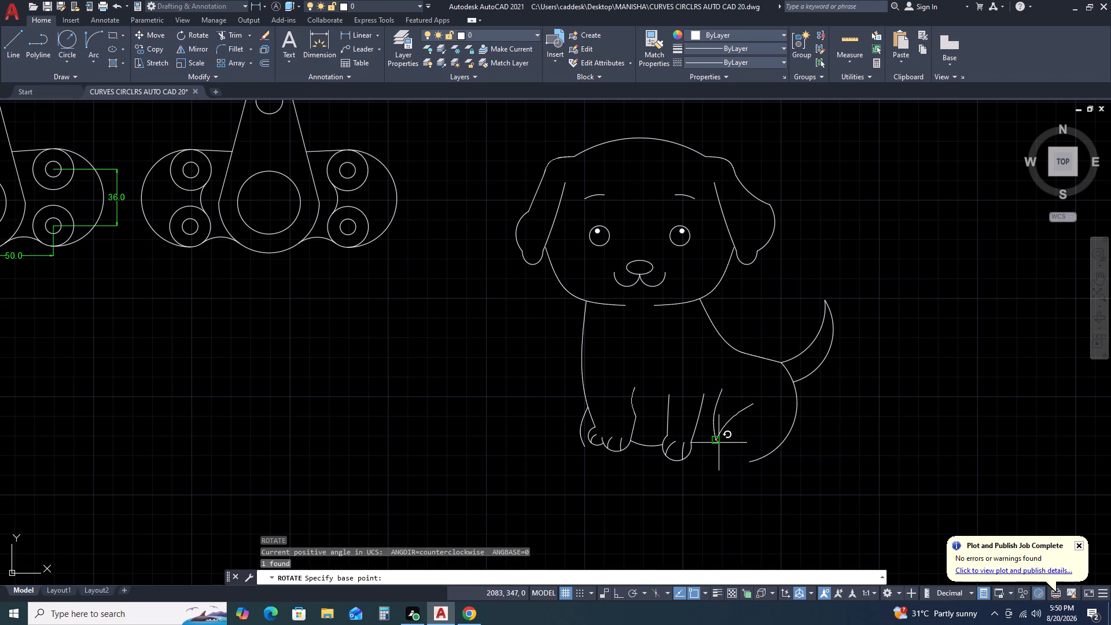
pyautogui.click(719, 443)
pyautogui.press('F8')
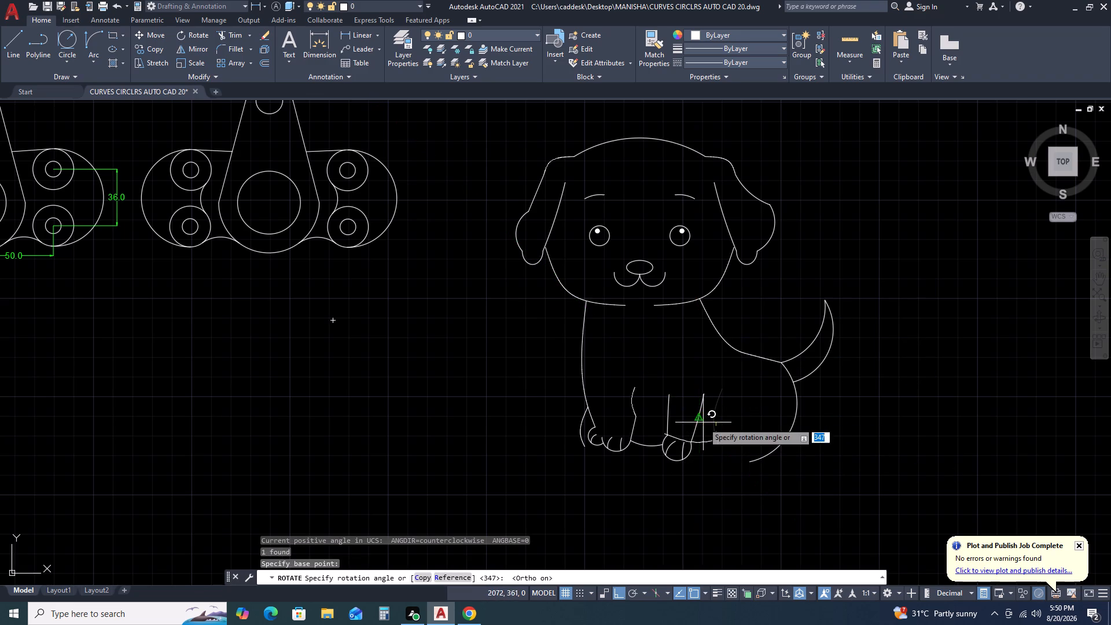
pyautogui.press('F8')
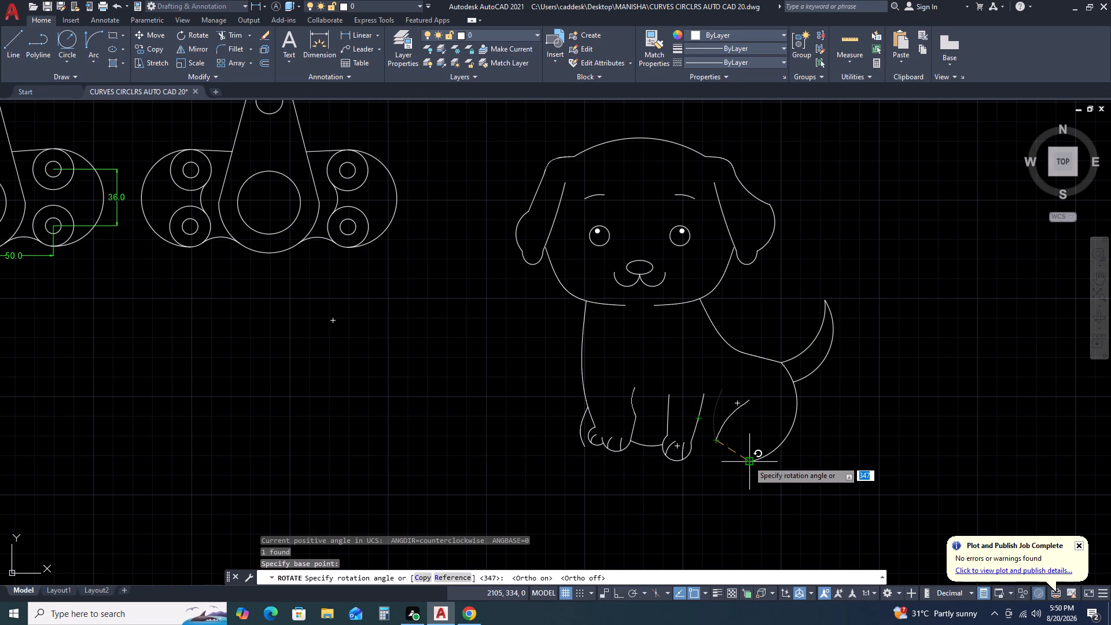
pyautogui.click(756, 466)
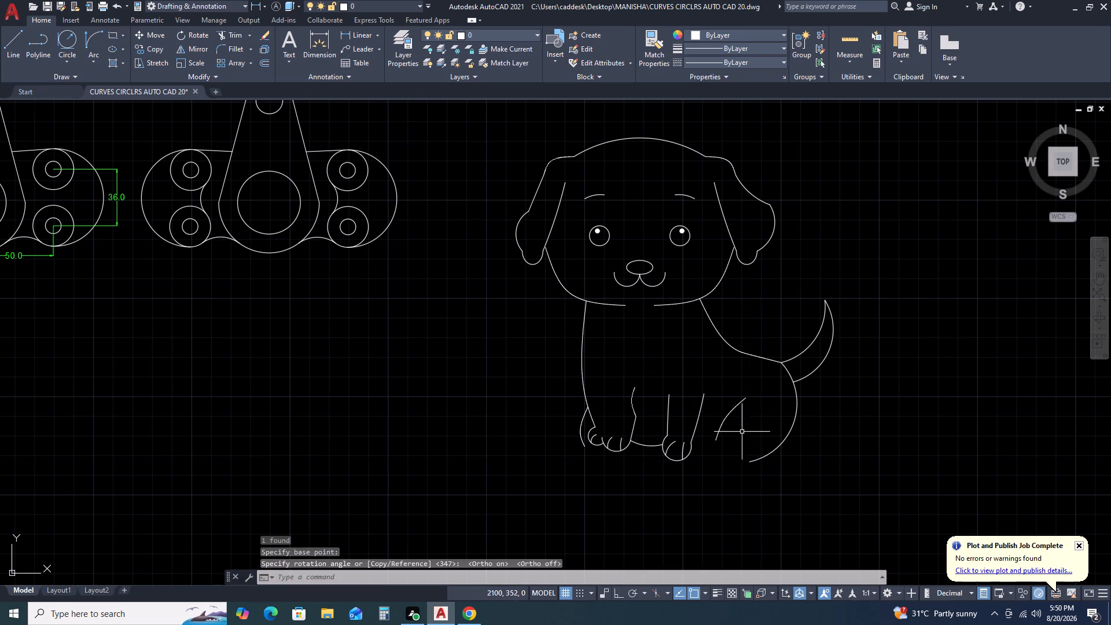
# Move the hind-leg spline by its lower end onto the second front leg's outer line, just above the paw.
pyautogui.click(739, 425)
pyautogui.click(726, 400)
pyautogui.press('m')
pyautogui.press('space')
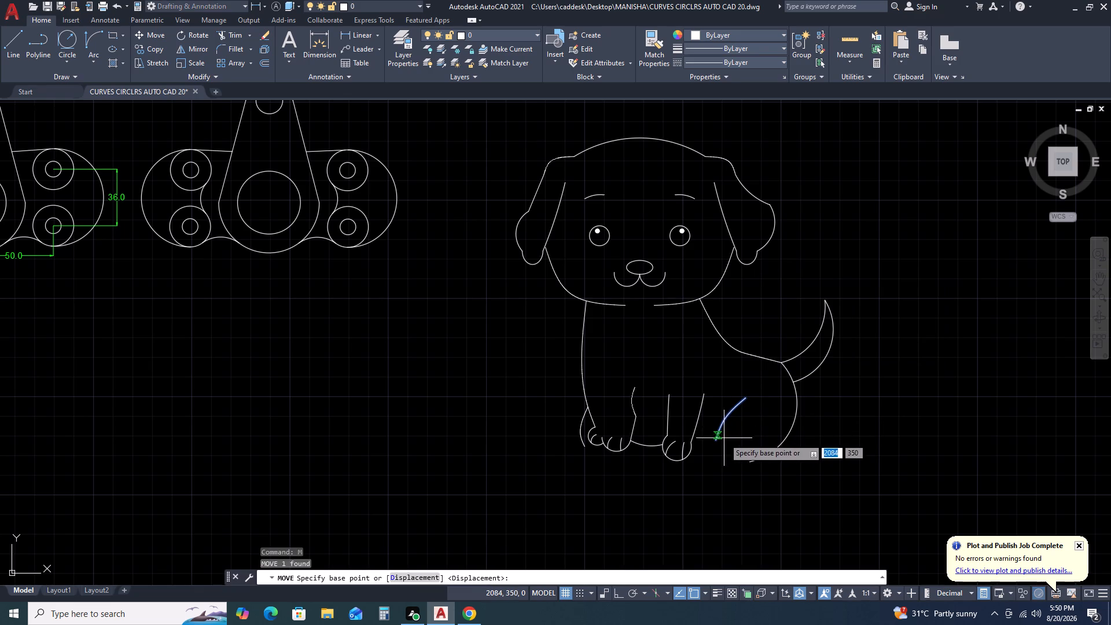
pyautogui.click(718, 443)
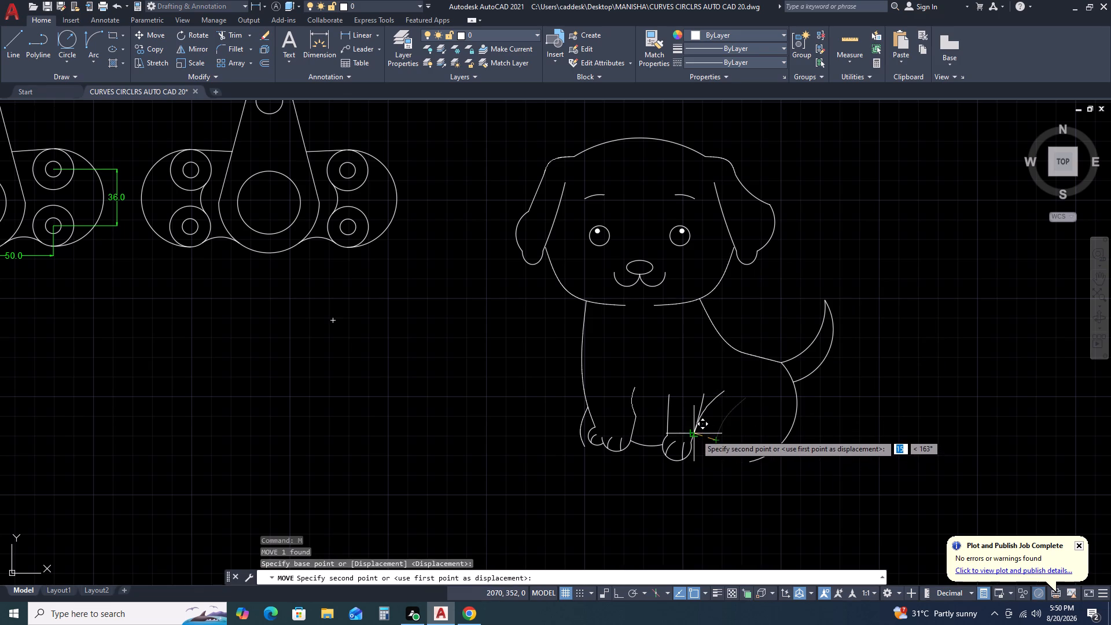
pyautogui.click(696, 433)
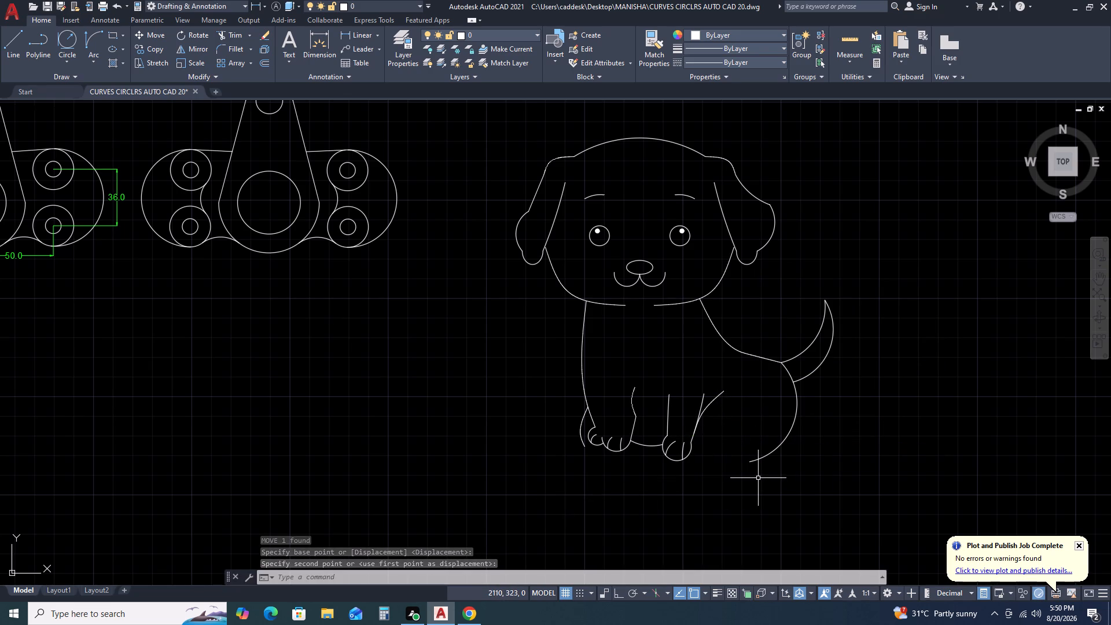
# Draw a downward-bulging three-point arc of about 15 radius from the second front paw's outer edge as the hind paw's underside.
pyautogui.write('A')
pyautogui.press('space')
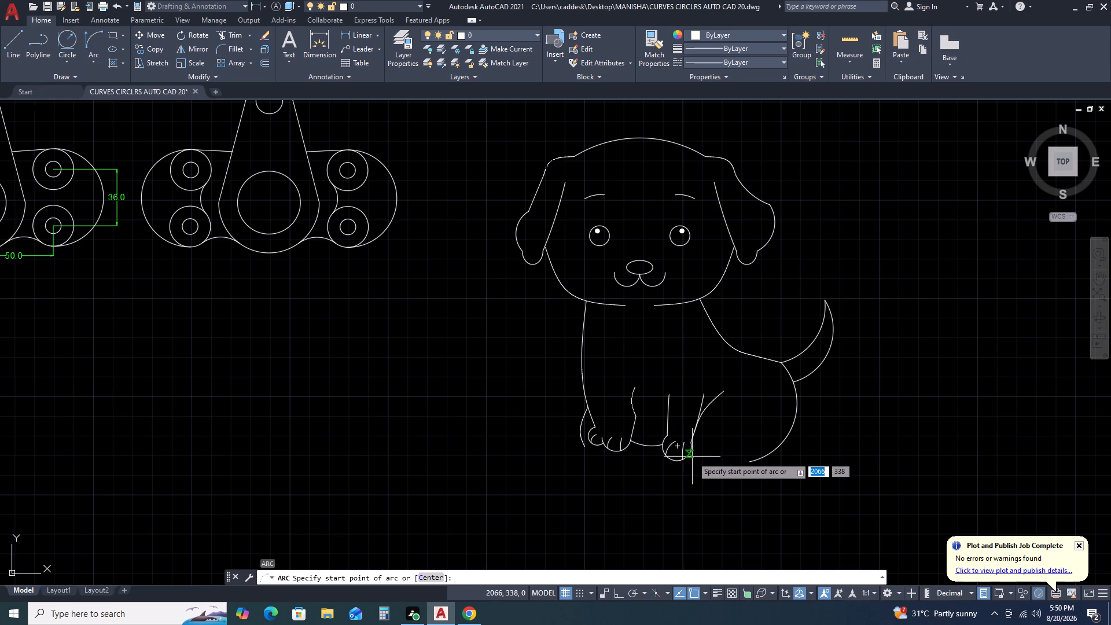
pyautogui.click(693, 453)
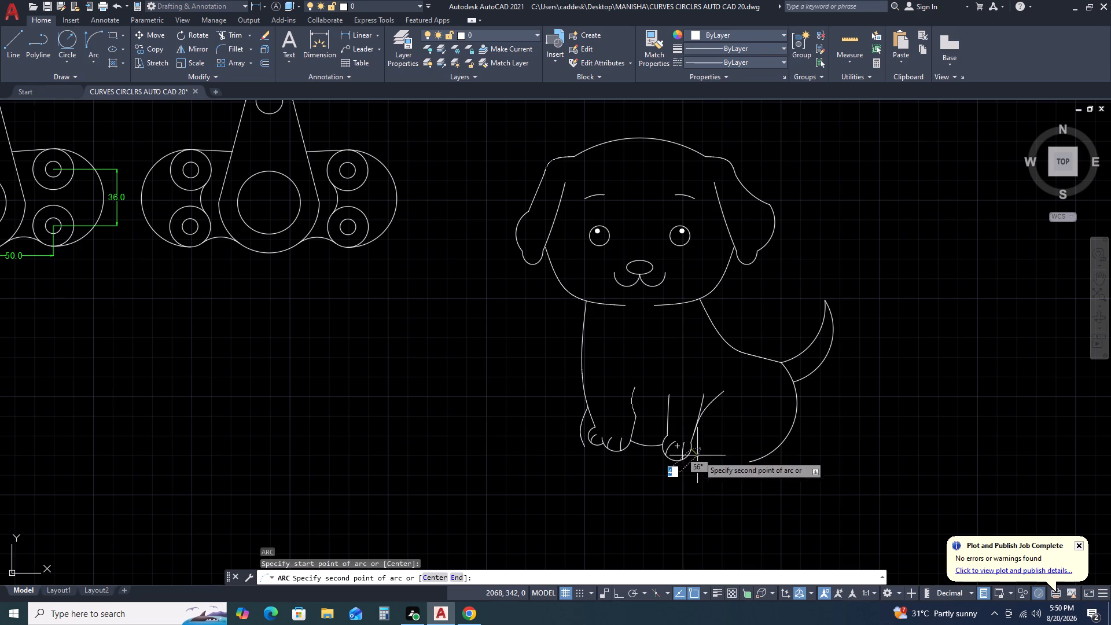
pyautogui.click(735, 446)
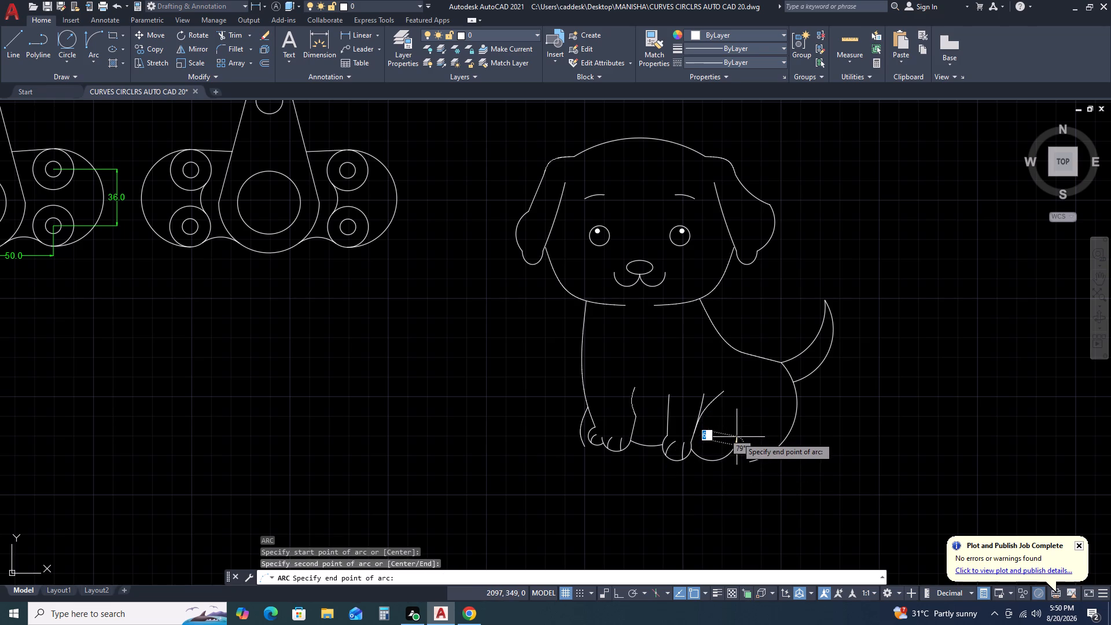
pyautogui.click(736, 437)
# Flatten the hind paw arc by stretching its midpoint upward to a radius of about 20.
pyautogui.doubleClick(724, 462)
pyautogui.doubleClick(720, 456)
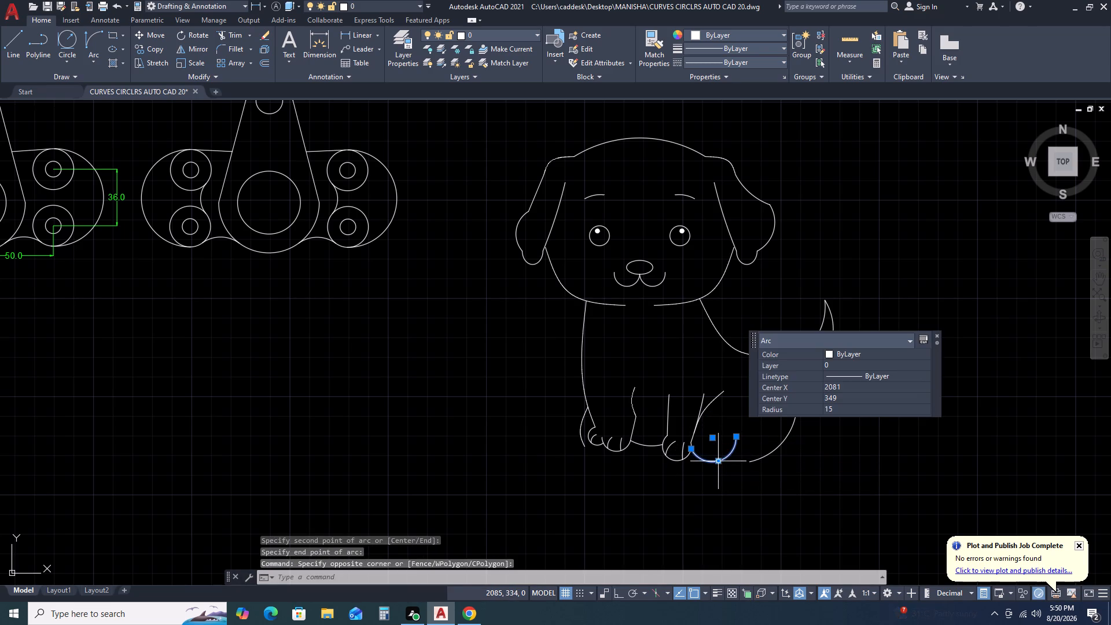
pyautogui.click(720, 462)
pyautogui.click(718, 453)
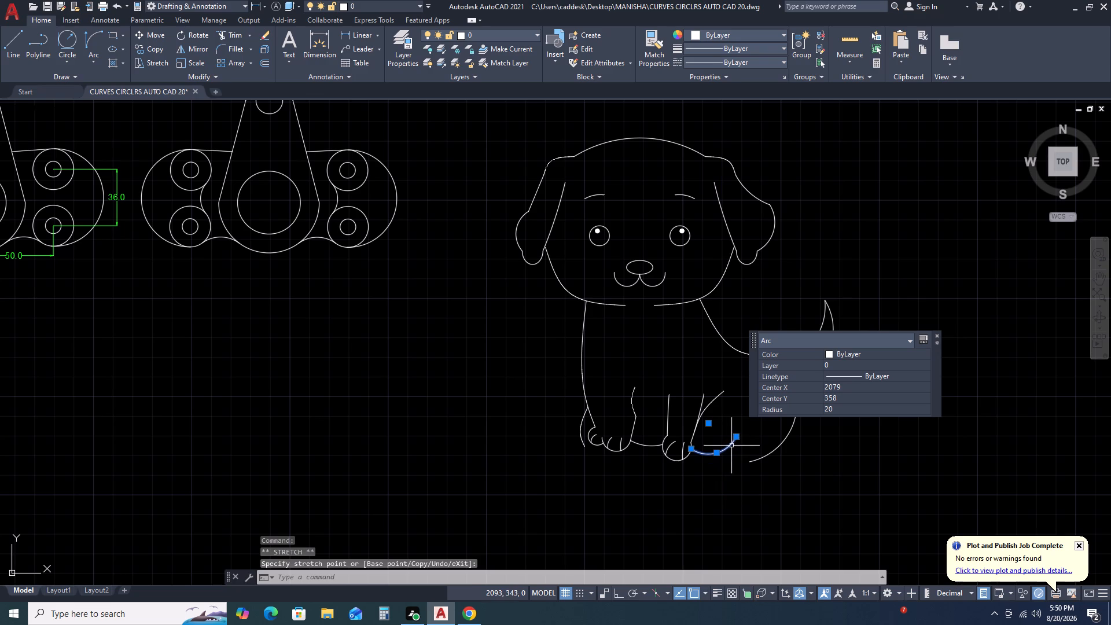
pyautogui.doubleClick(735, 437)
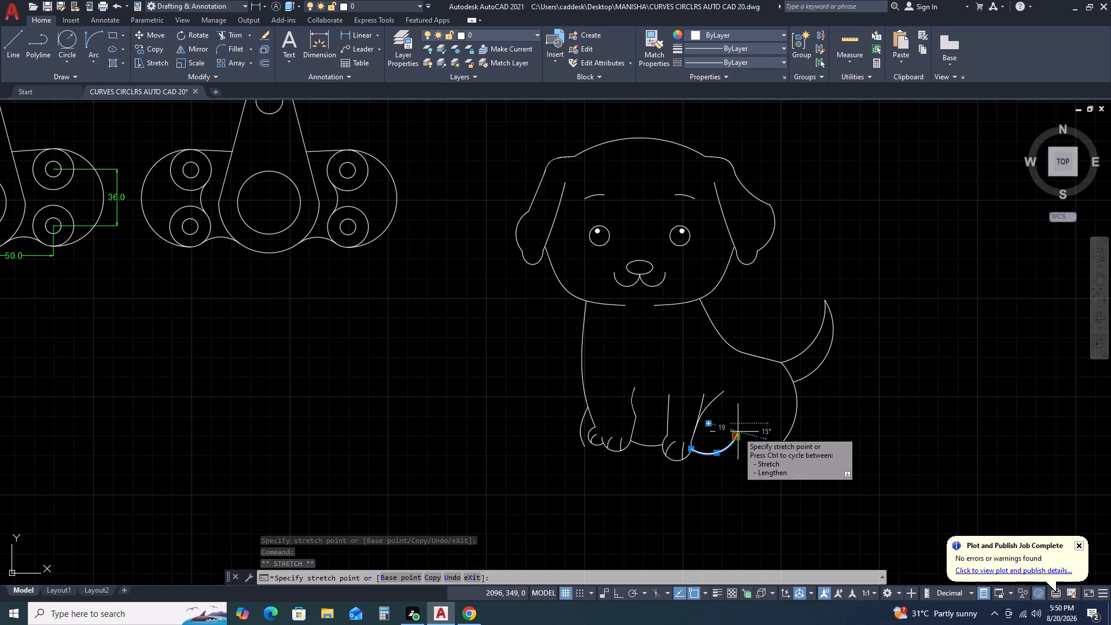
pyautogui.click(738, 432)
pyautogui.press('Escape')
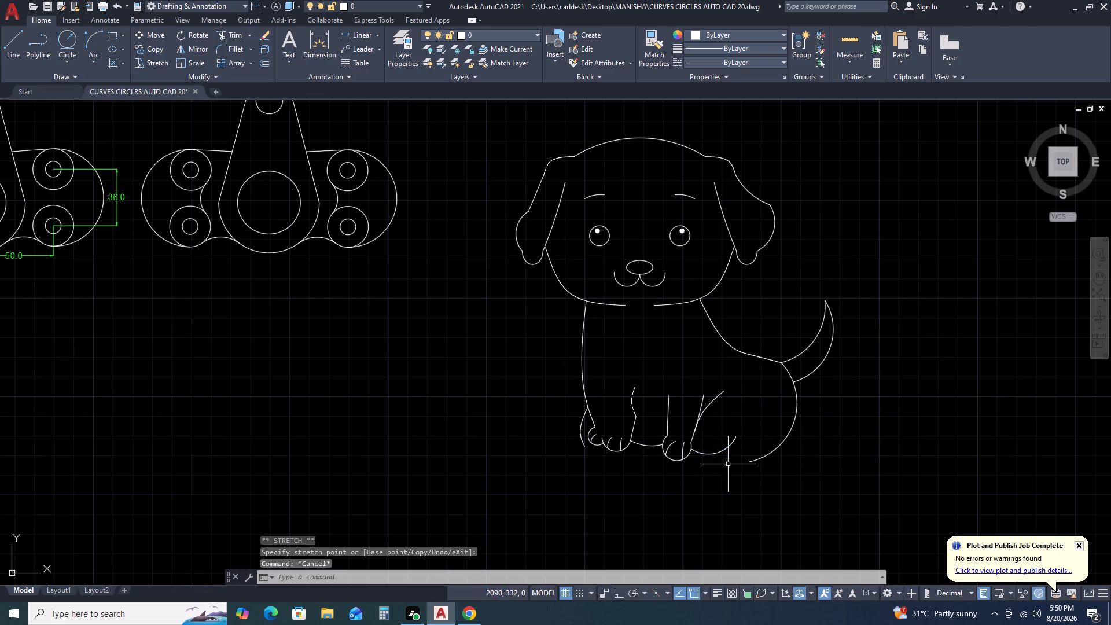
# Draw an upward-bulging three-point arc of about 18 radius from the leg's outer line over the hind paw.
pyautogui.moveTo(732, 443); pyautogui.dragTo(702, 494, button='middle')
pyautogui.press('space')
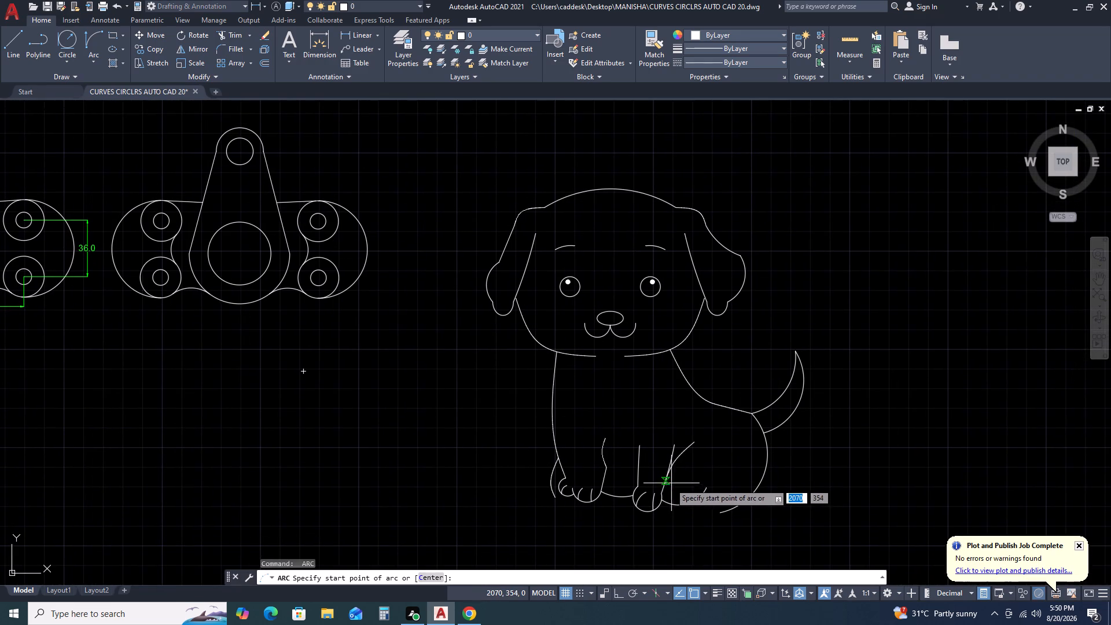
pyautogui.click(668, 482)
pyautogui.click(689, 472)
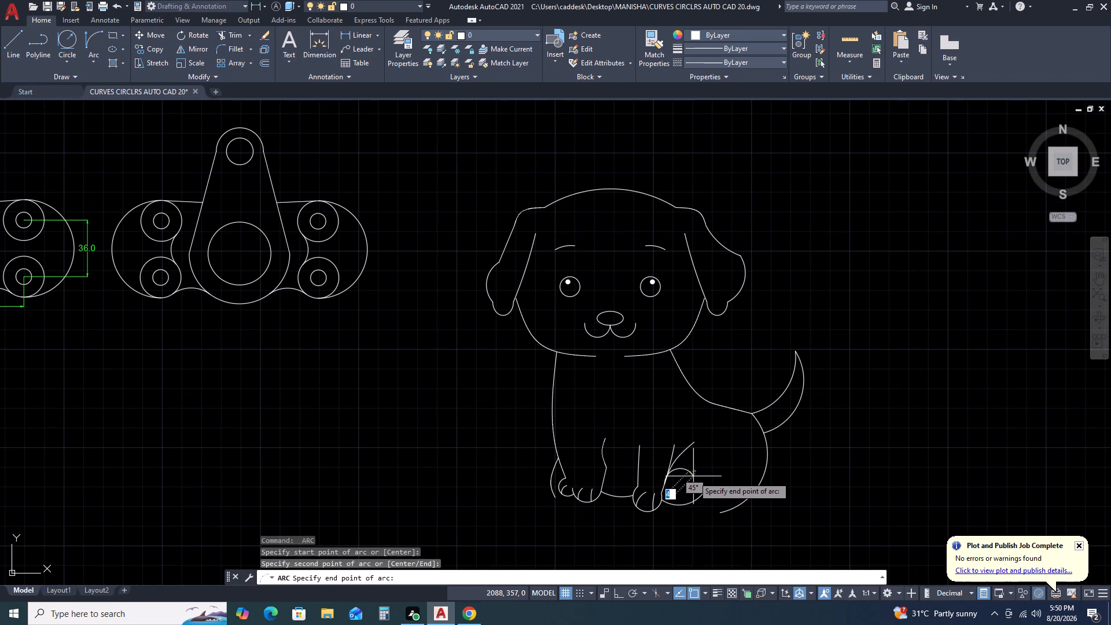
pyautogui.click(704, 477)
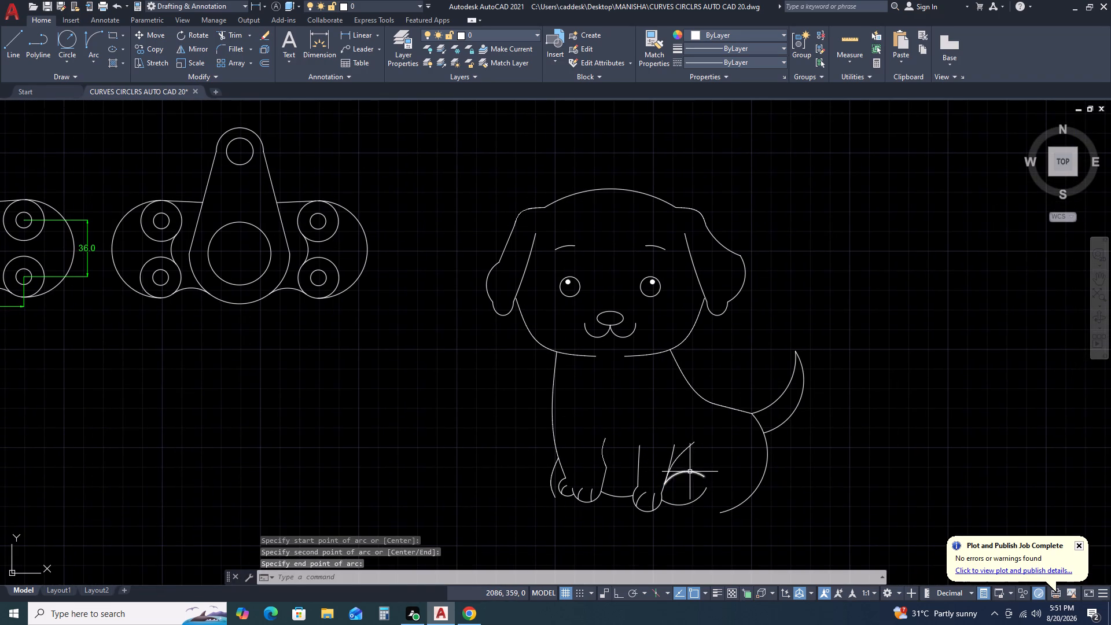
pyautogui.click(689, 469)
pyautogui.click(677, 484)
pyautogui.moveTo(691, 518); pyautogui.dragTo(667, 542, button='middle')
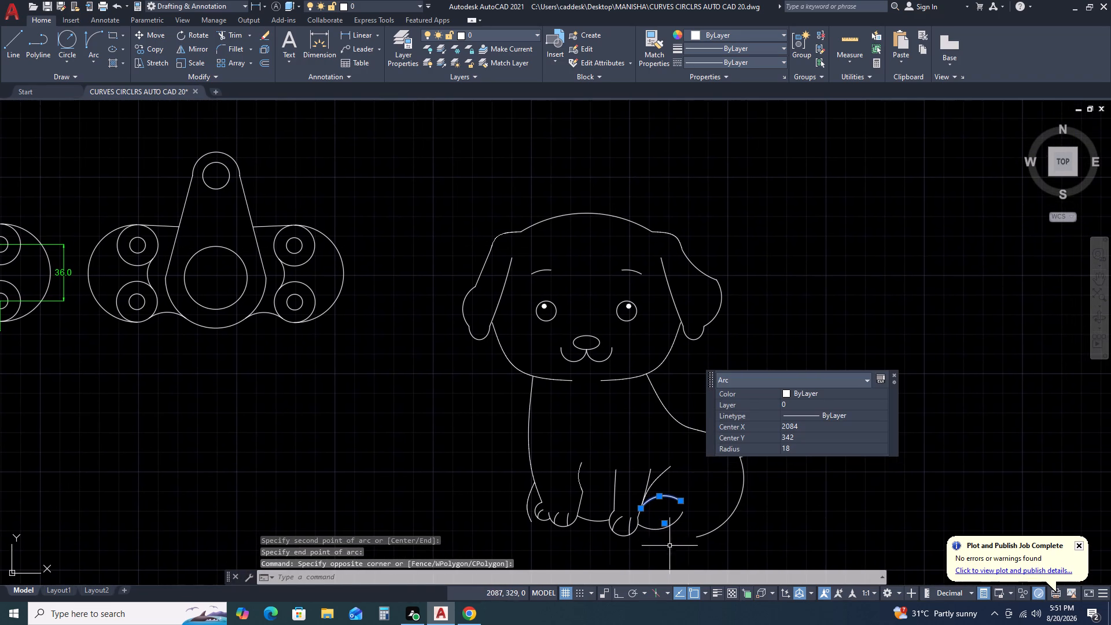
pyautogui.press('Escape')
# Move the lower hind paw arc down and inward so its inner end sits on the second front paw's lower edge.
pyautogui.click(681, 522)
pyautogui.click(653, 531)
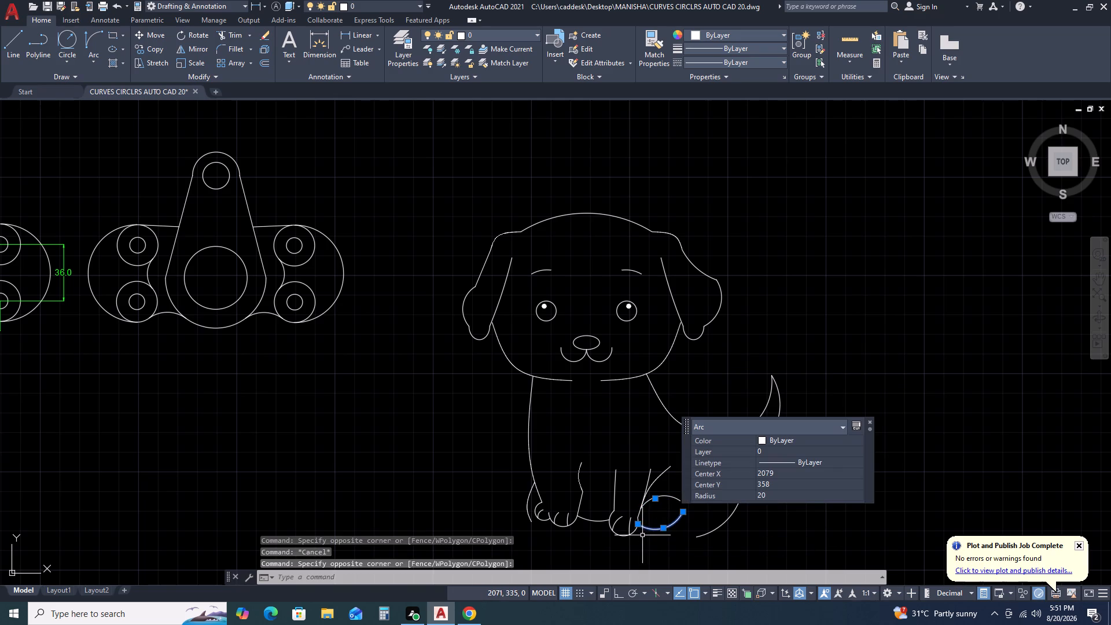
pyautogui.press('m')
pyautogui.press('space')
pyautogui.doubleClick(637, 521)
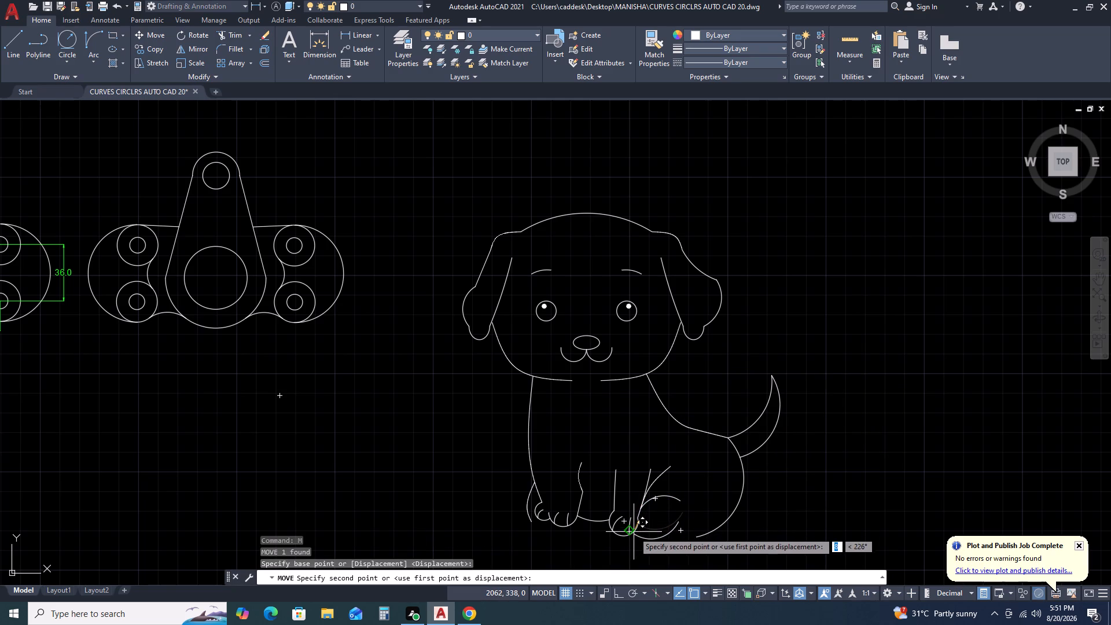
pyautogui.click(634, 532)
# Shift the lower hind paw arc slightly outward so its inner end lies just beyond the second toe divider's base.
pyautogui.click(667, 534)
pyautogui.scroll(2, 649, 541)
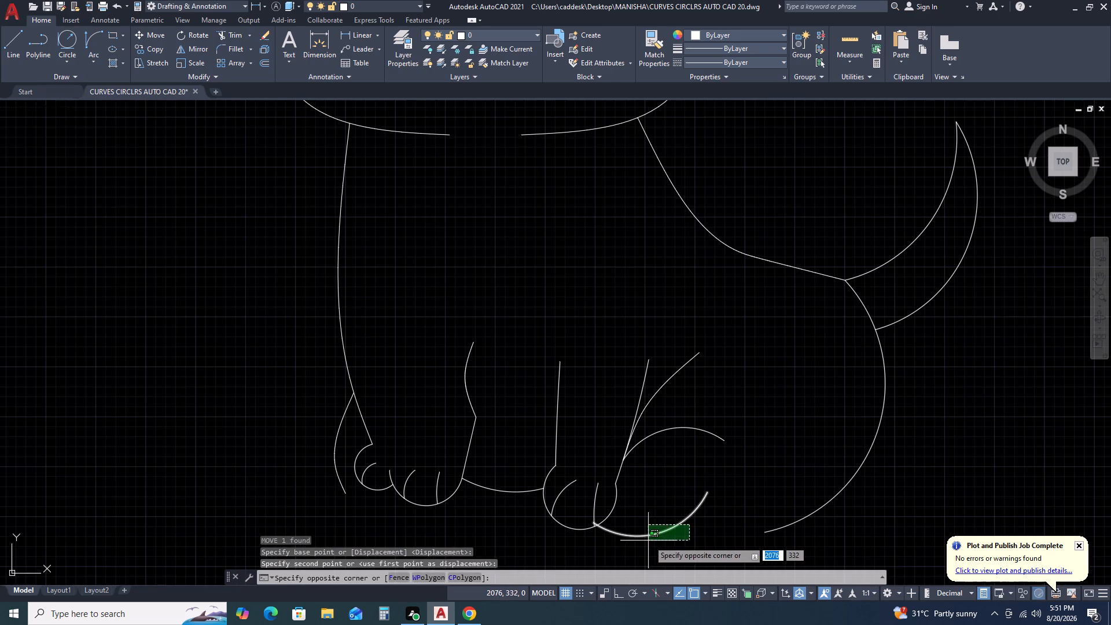
pyautogui.moveTo(649, 540); pyautogui.dragTo(641, 540)
pyautogui.press('m')
pyautogui.press('space')
pyautogui.moveTo(682, 518); pyautogui.dragTo(666, 430, button='middle')
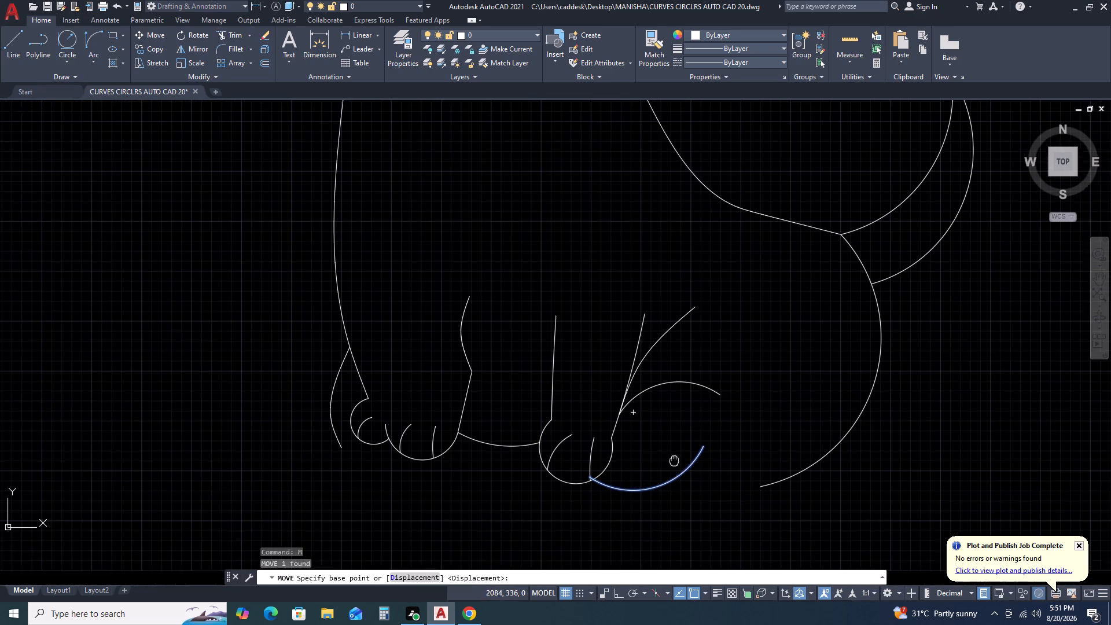
pyautogui.moveTo(666, 430); pyautogui.dragTo(664, 422, button='middle')
pyautogui.scroll(3, 582, 444)
pyautogui.click(553, 378)
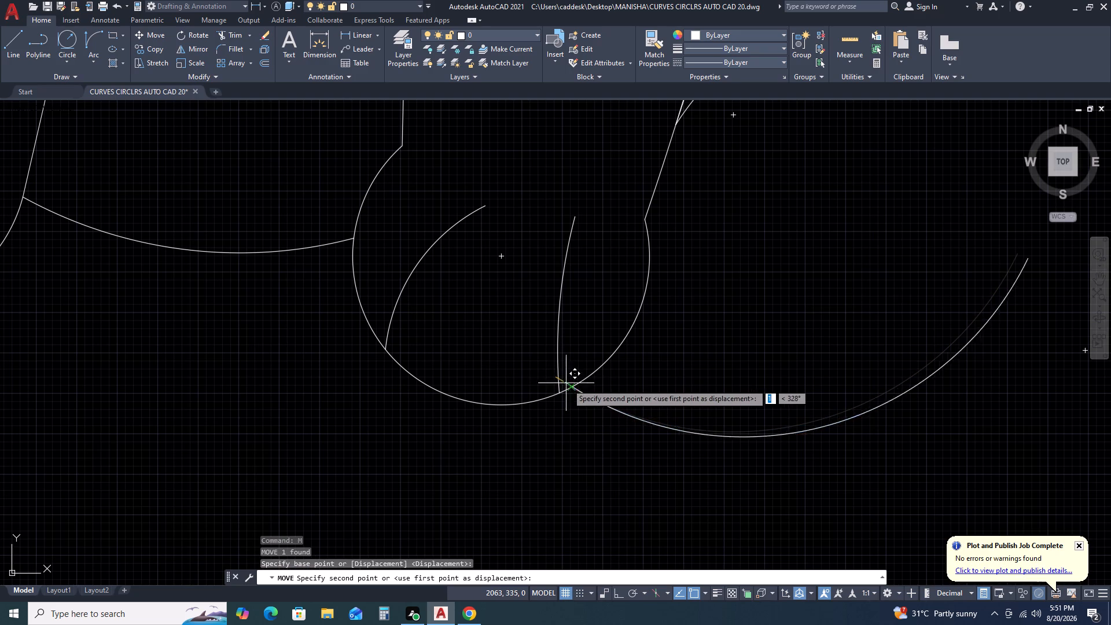
pyautogui.click(576, 388)
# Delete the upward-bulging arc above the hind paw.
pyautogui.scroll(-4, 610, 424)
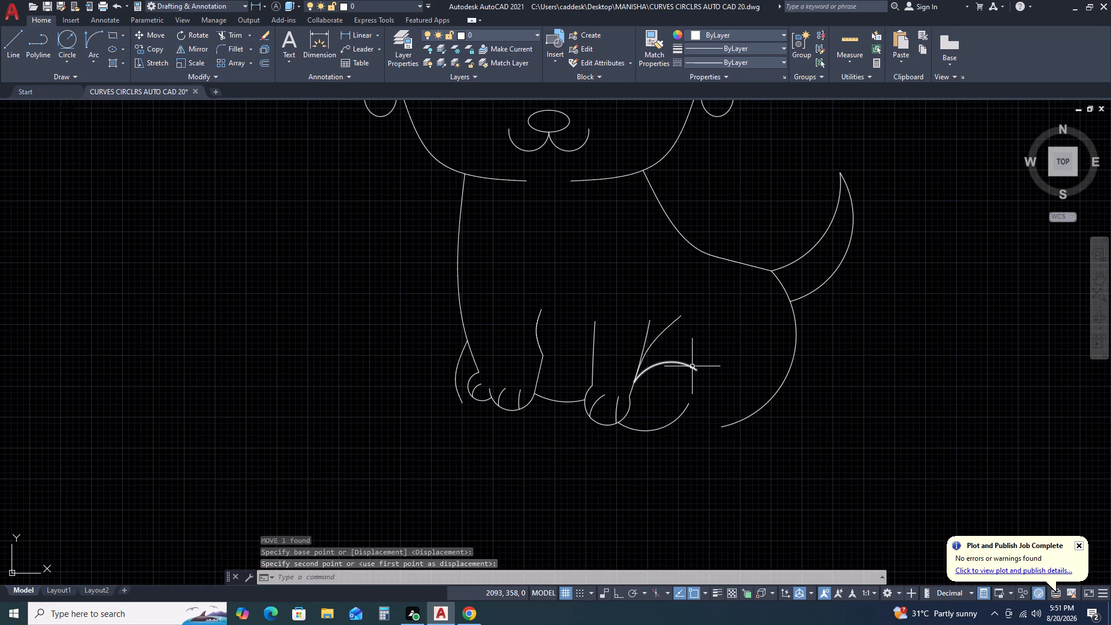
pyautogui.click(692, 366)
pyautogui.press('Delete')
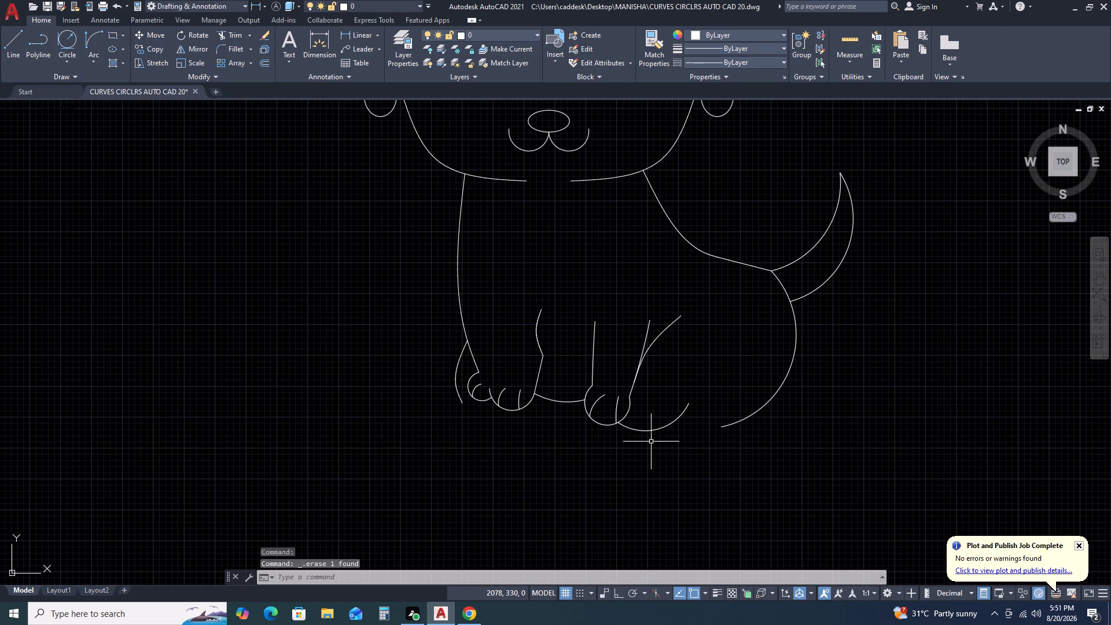
# Stretch the outer end of the lower hind paw arc outward and slightly down to about 2099, 340, flattening its curve.
pyautogui.click(687, 405)
pyautogui.click(686, 405)
pyautogui.click(690, 402)
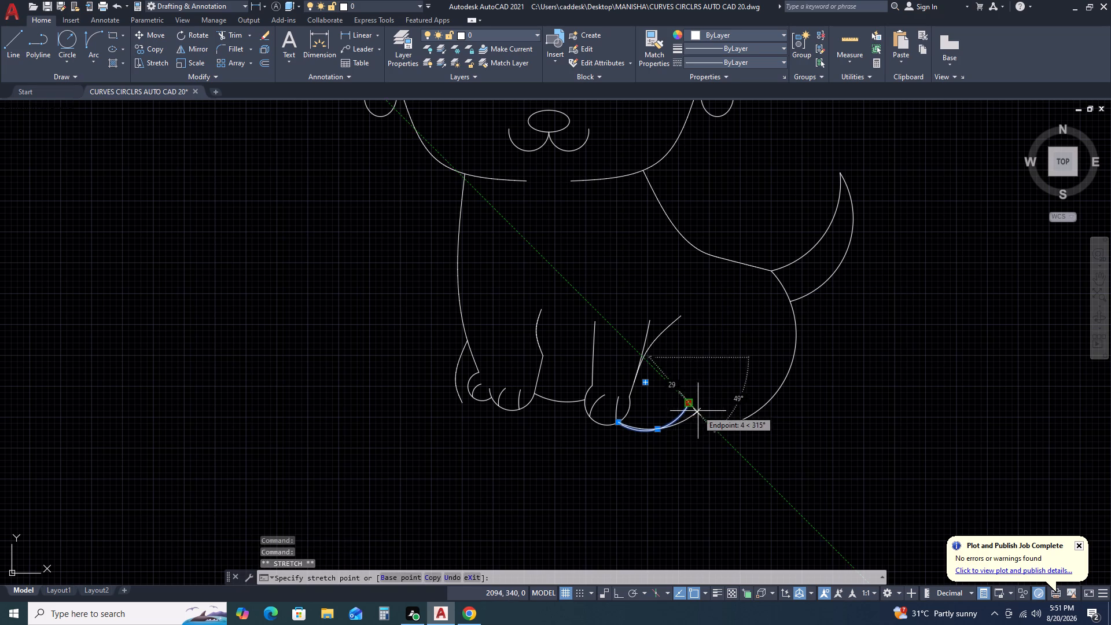
pyautogui.click(708, 412)
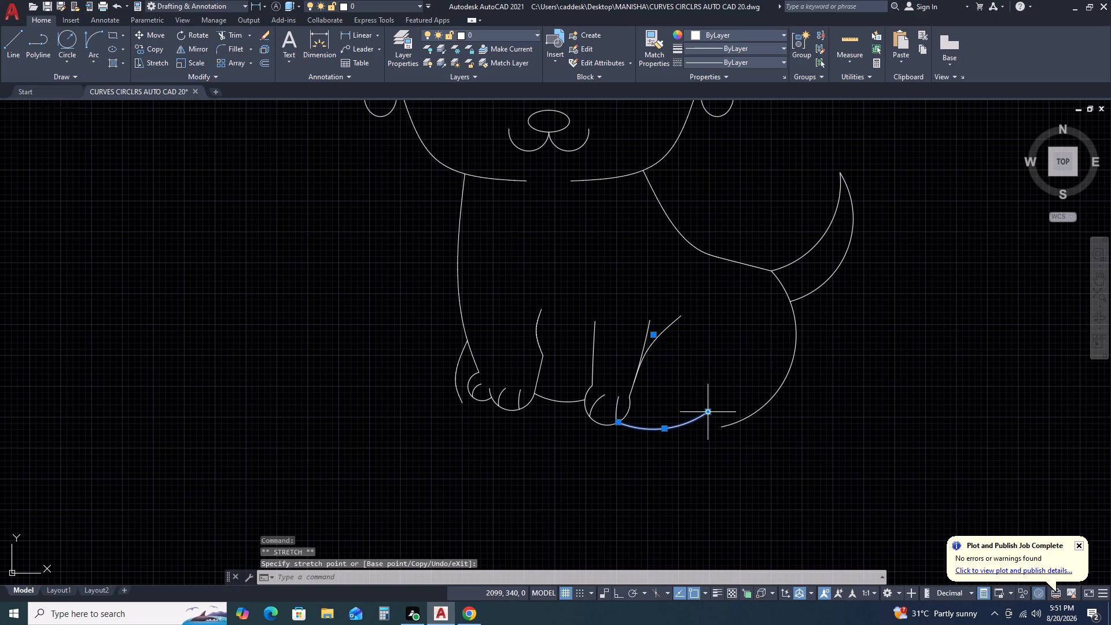
pyautogui.press('Escape')
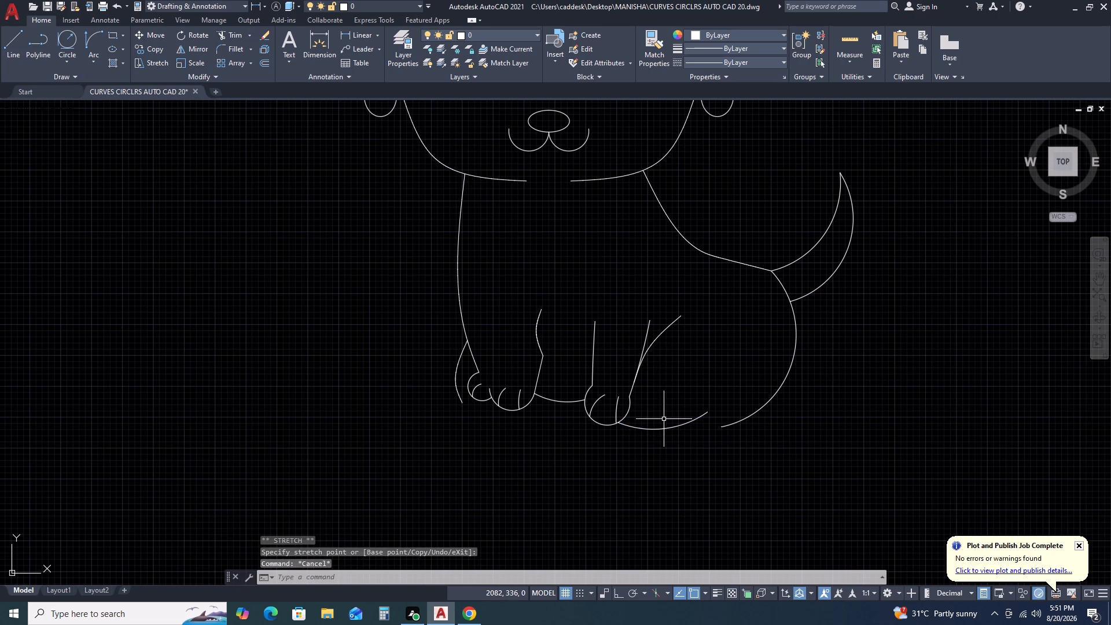
# Draw an upward-bulging three-point arc about 17 units wide from the second front paw's outer upper edge over the hind paw.
pyautogui.write('A')
pyautogui.press('space')
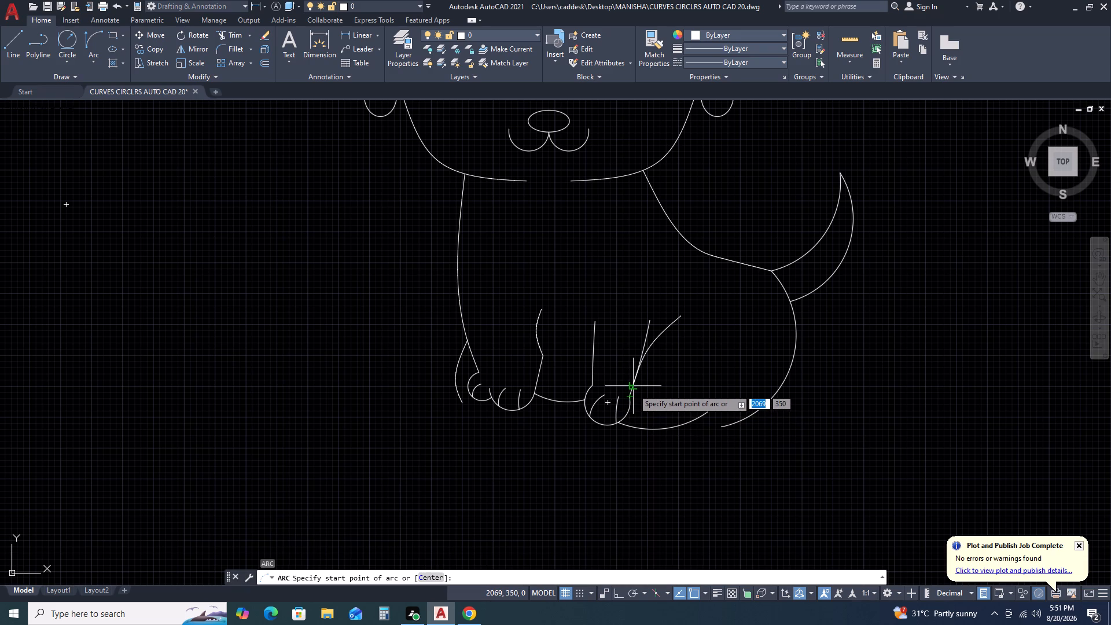
pyautogui.click(630, 396)
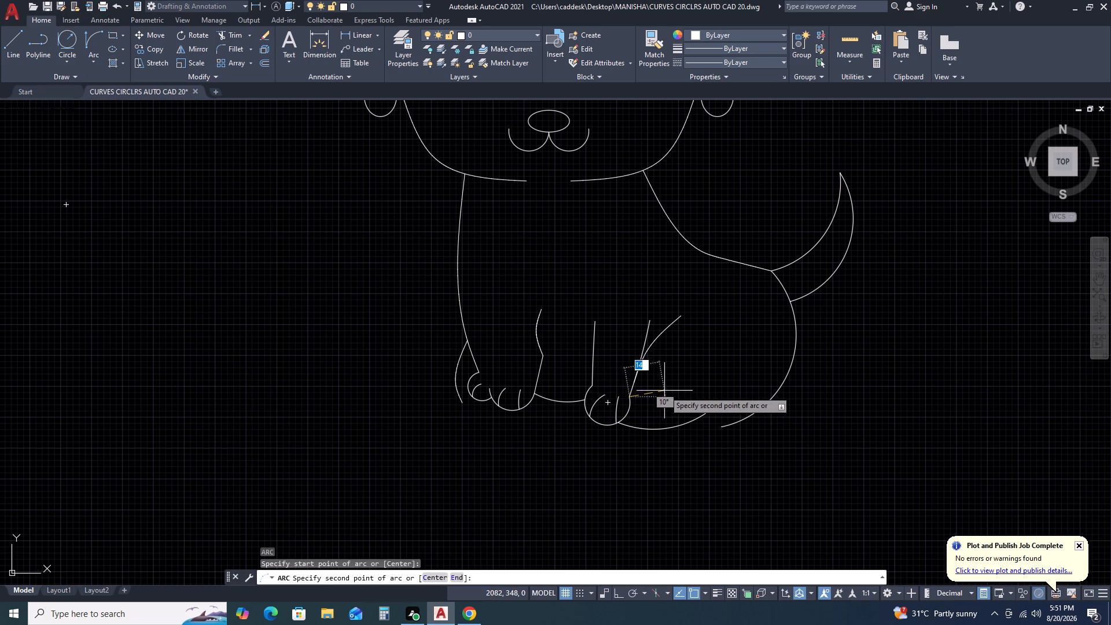
pyautogui.click(665, 391)
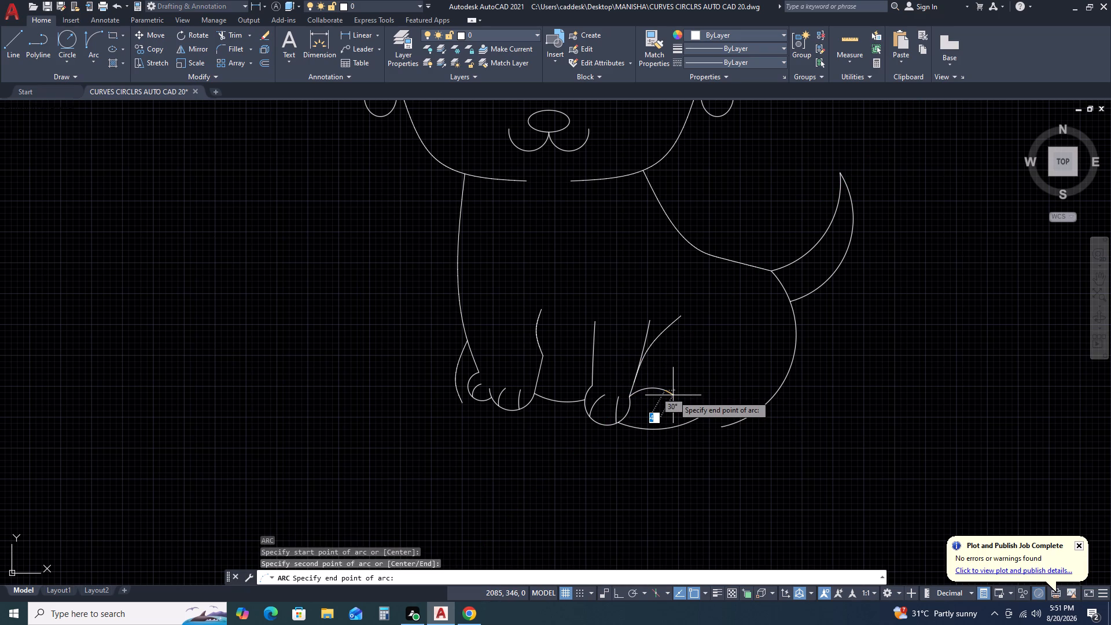
pyautogui.click(673, 395)
# Draw a short three-point toe arc rising from the lowest part of the lower hind paw arc and curving outward inside the paw.
pyautogui.press('space')
pyautogui.click(653, 429)
pyautogui.click(663, 410)
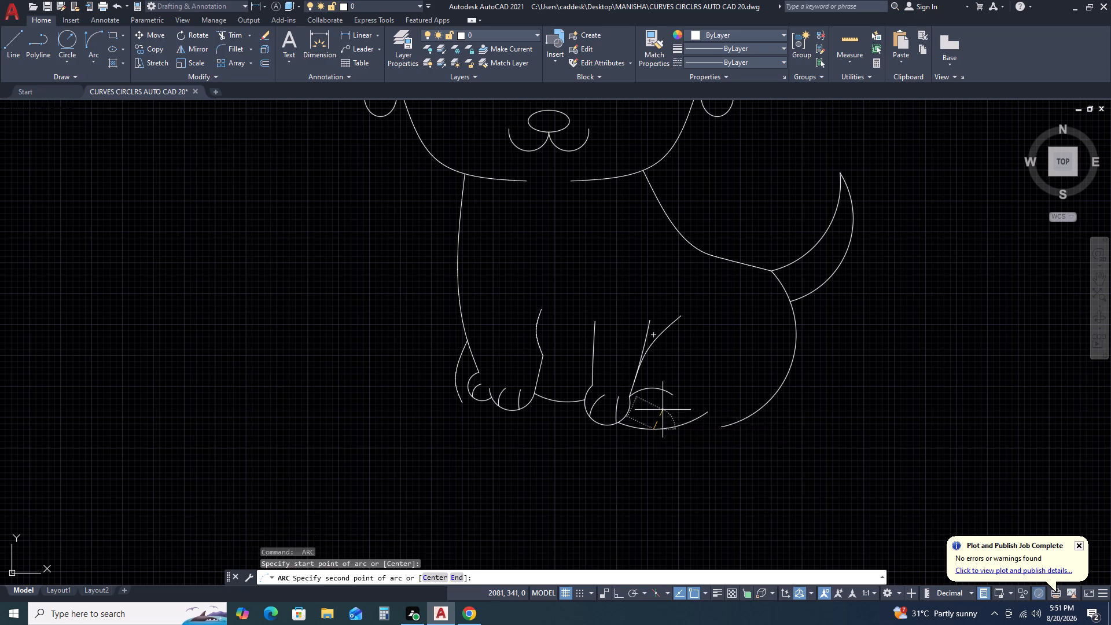
pyautogui.click(675, 406)
# Stretch the lower end of the puppy's rear body arc inward onto the lower hind paw arc, just beyond the toe arc's base.
pyautogui.scroll(-2, 717, 420)
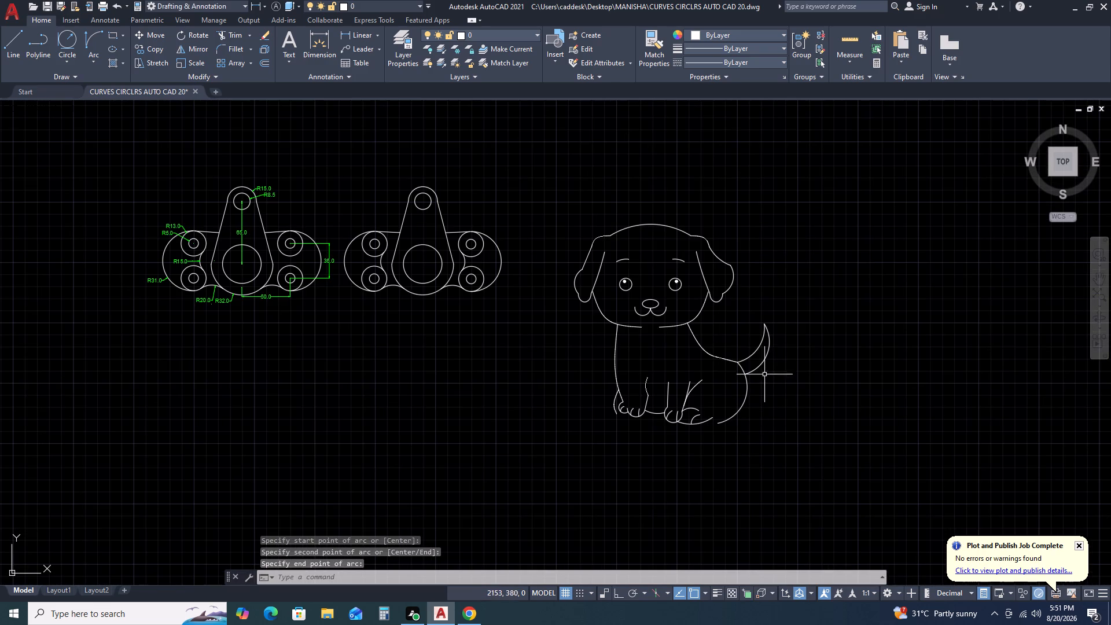
pyautogui.click(791, 312)
pyautogui.click(728, 430)
pyautogui.scroll(1, 719, 429)
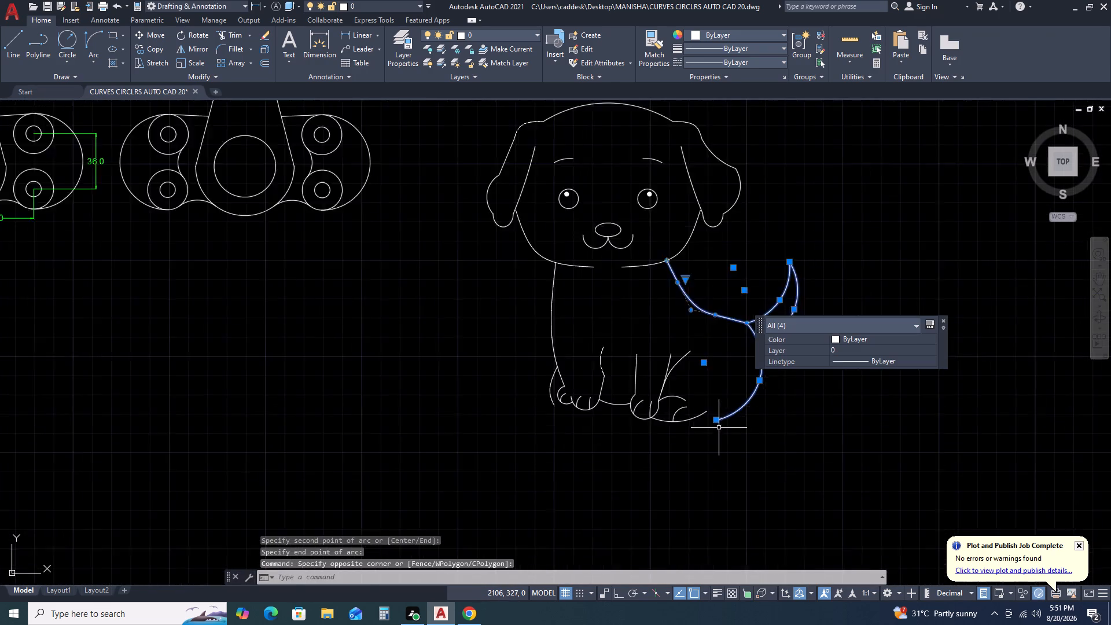
pyautogui.scroll(2, 719, 428)
pyautogui.click(708, 412)
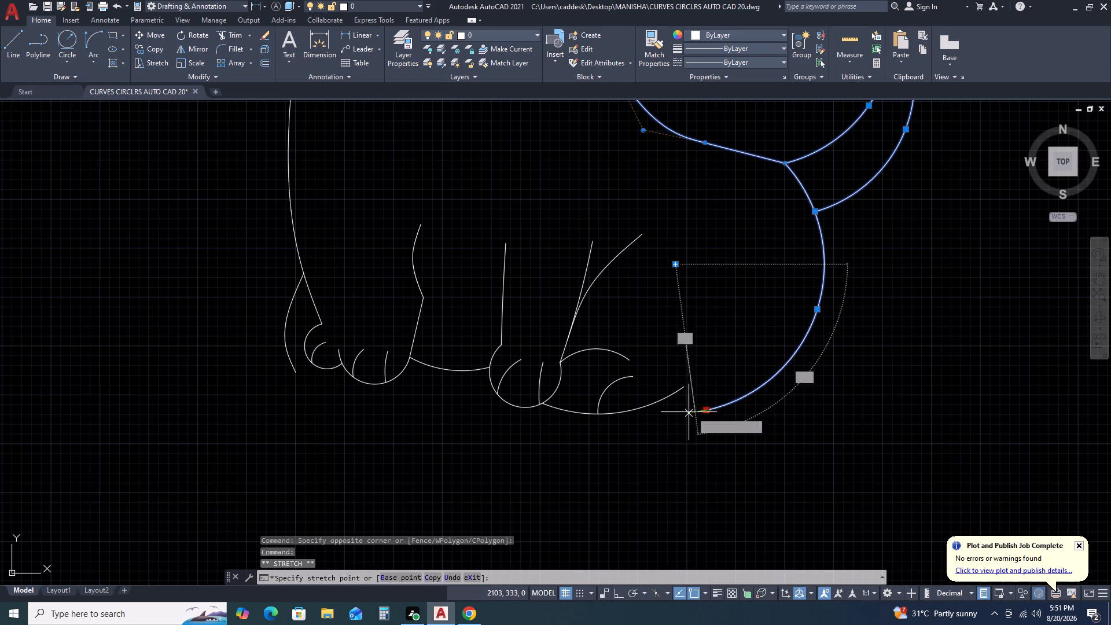
pyautogui.click(613, 411)
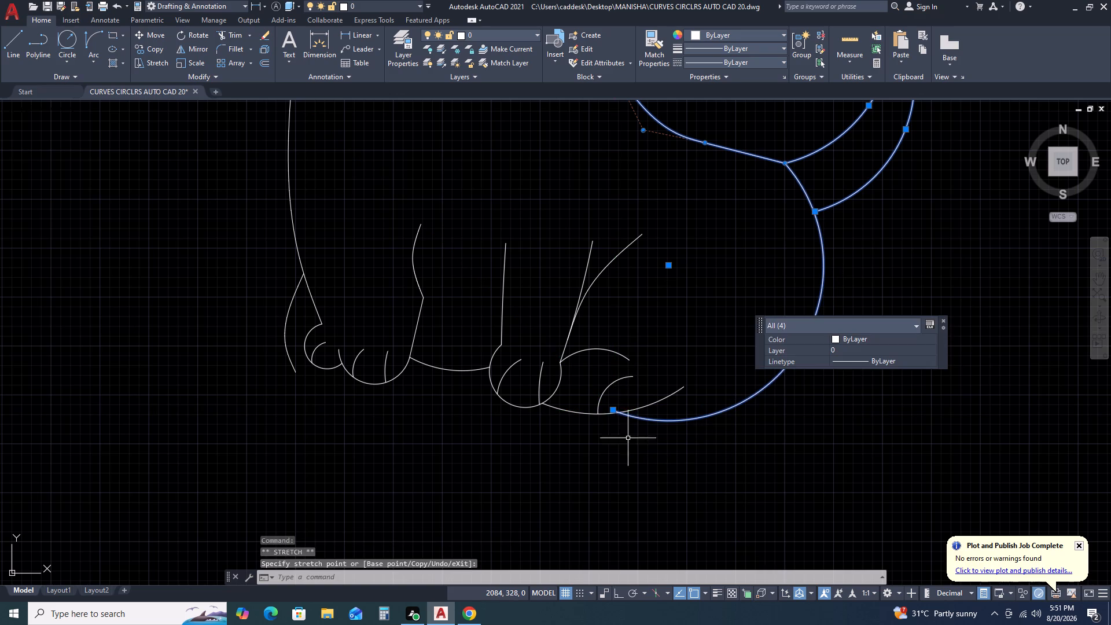
pyautogui.scroll(-2, 699, 479)
pyautogui.press('Escape')
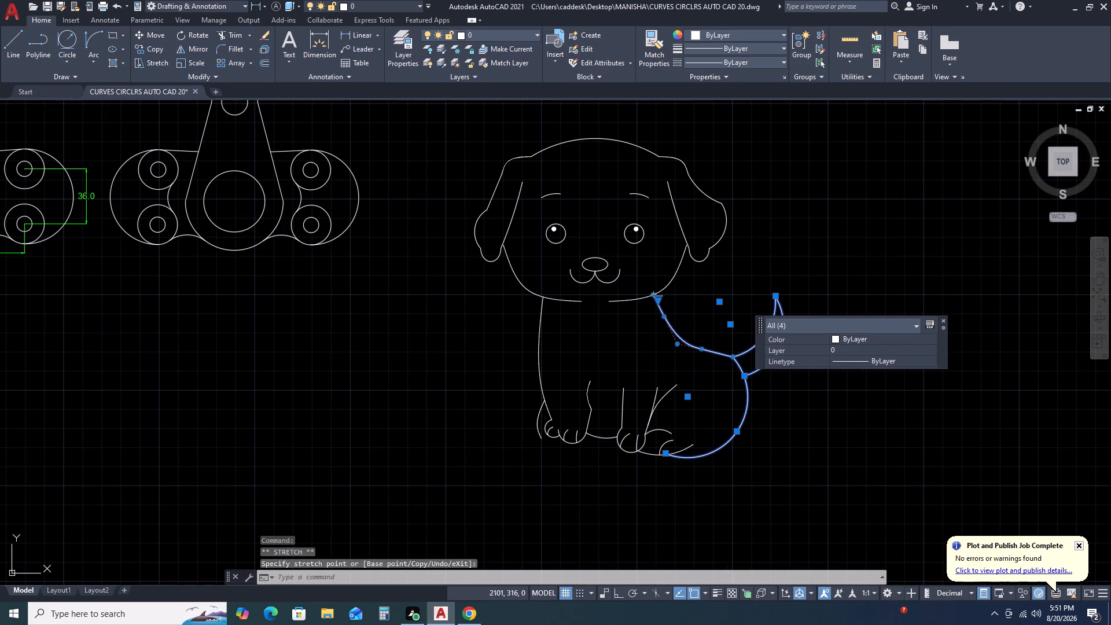
# Trim the overlapping ends of the lower hind paw arc and the rear body arc back to their intersection.
pyautogui.write('TR')
pyautogui.press('space')
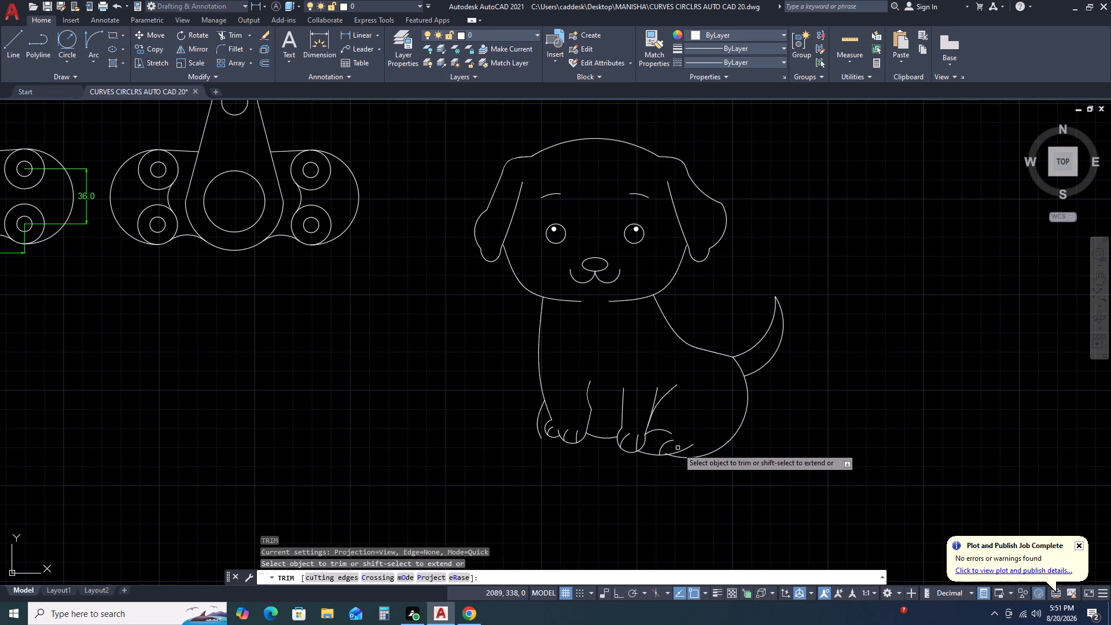
pyautogui.click(686, 450)
pyautogui.scroll(2, 674, 448)
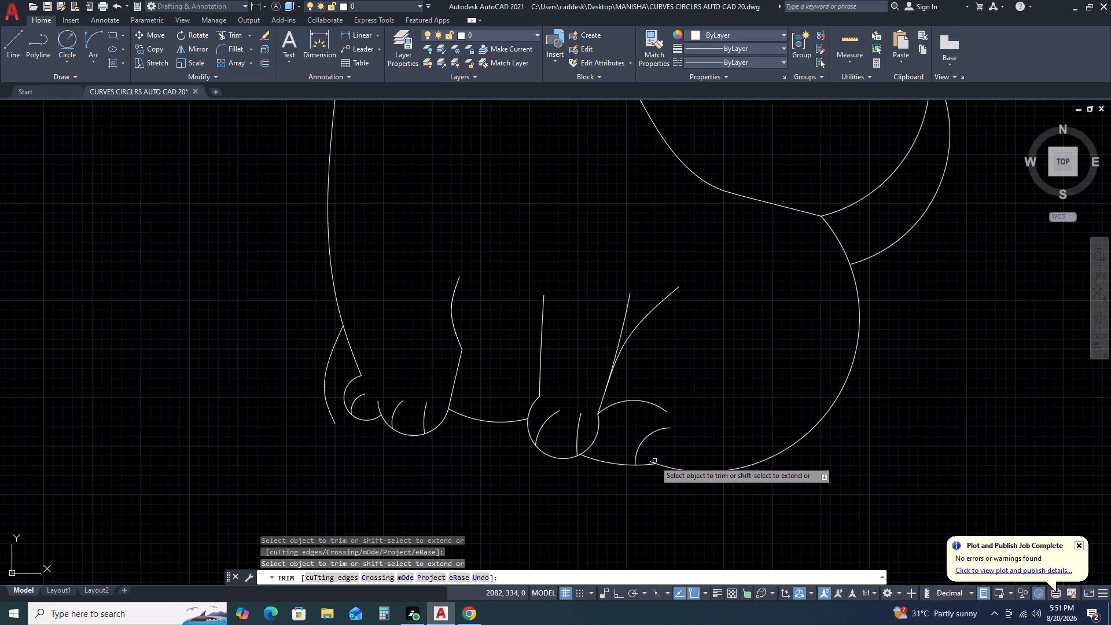
pyautogui.click(654, 461)
pyautogui.click(651, 463)
pyautogui.scroll(-2, 718, 448)
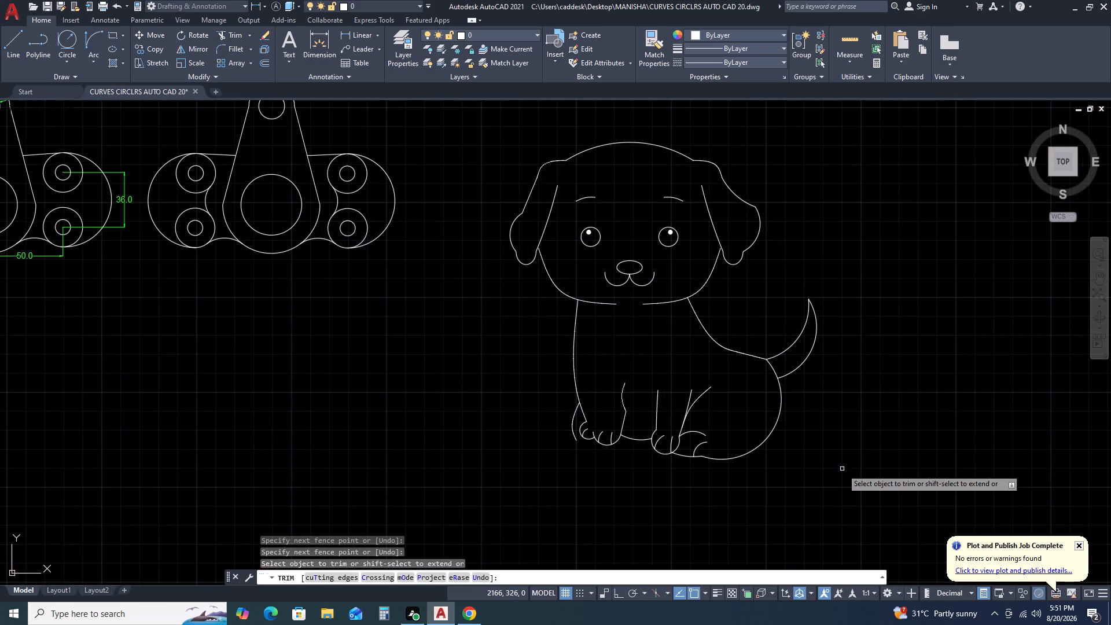
pyautogui.scroll(-3, 845, 478)
pyautogui.press('Escape')
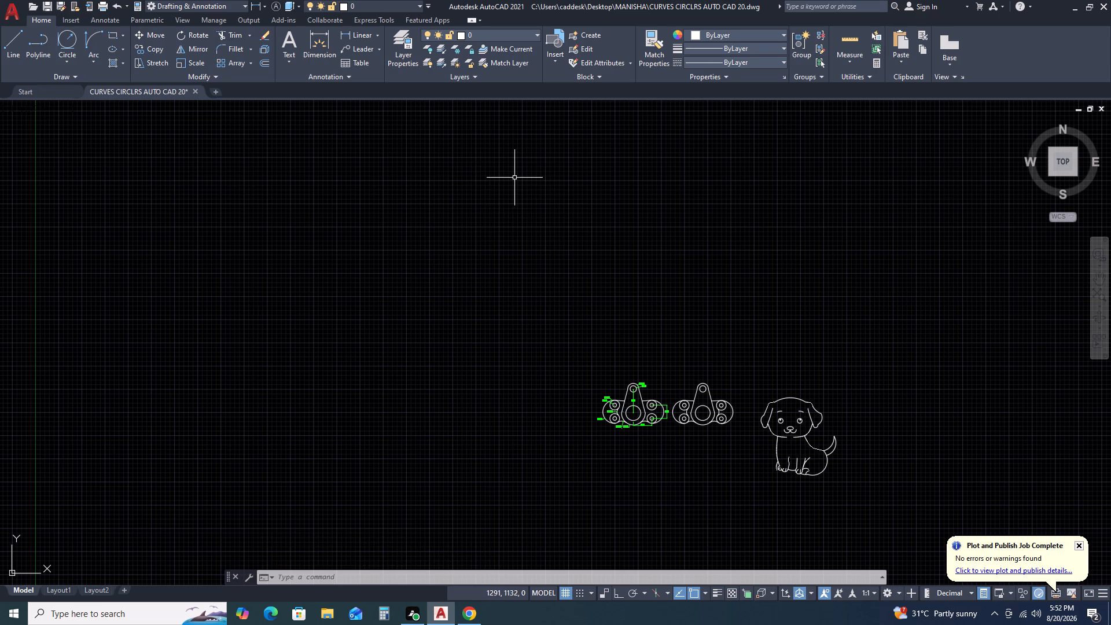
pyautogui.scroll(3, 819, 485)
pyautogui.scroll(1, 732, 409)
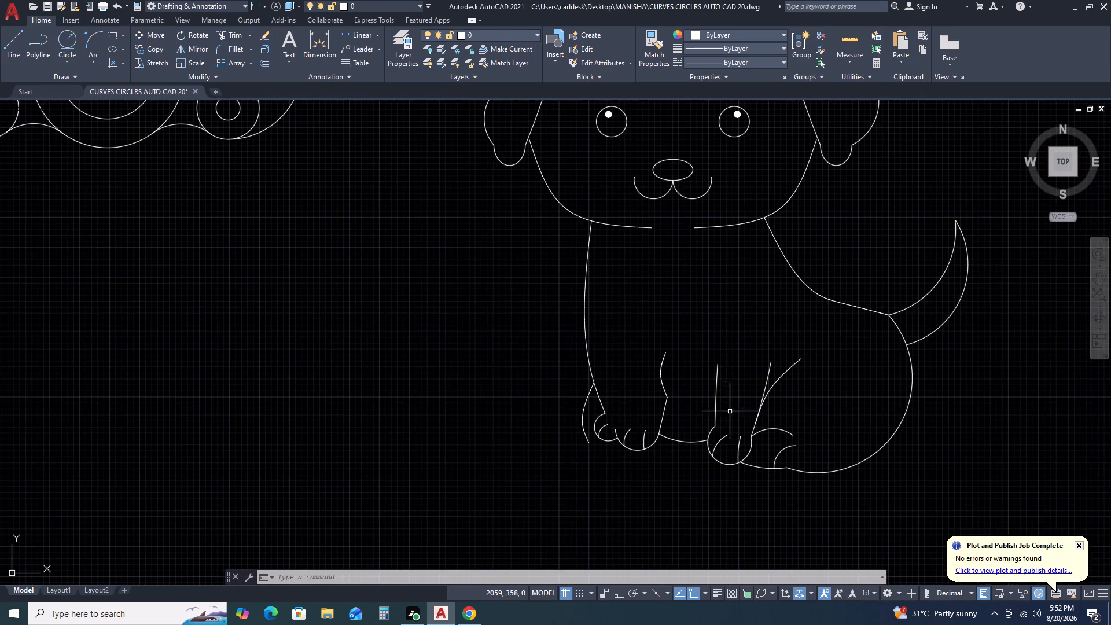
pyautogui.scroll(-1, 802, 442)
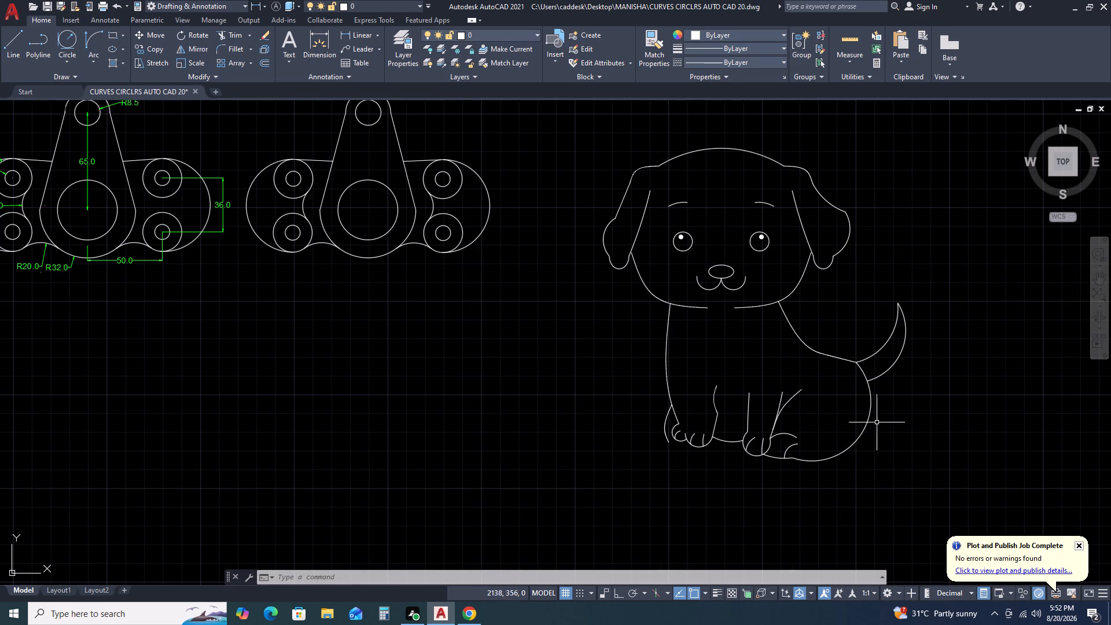
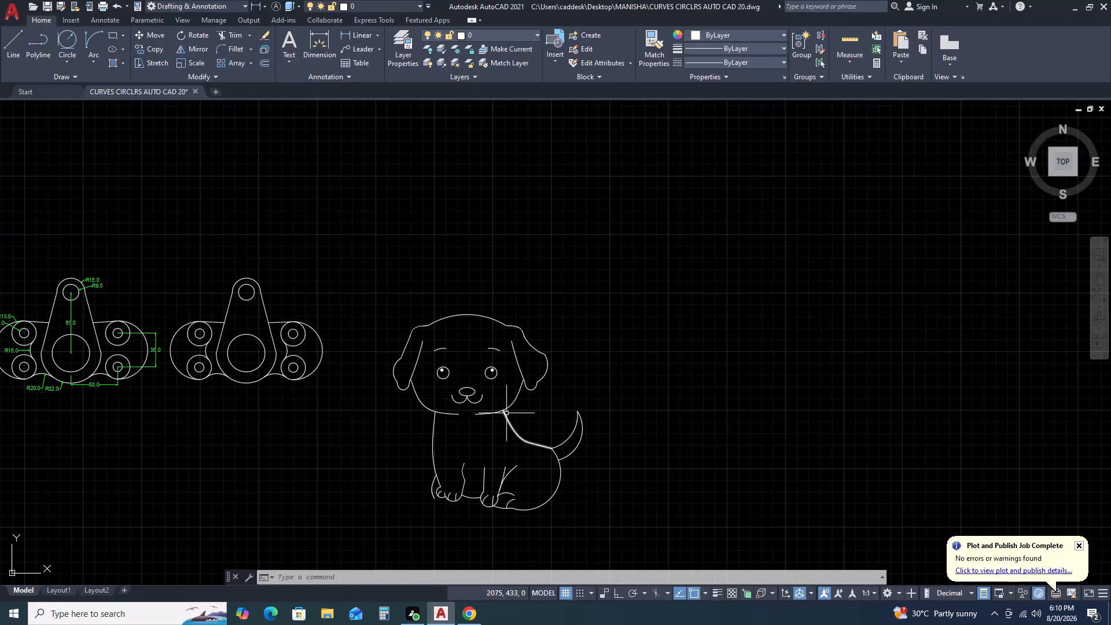
# Examine the puppy drawing's head, eyes, body, tail and paws for details that need adjusting.
pyautogui.scroll(4, 488, 414)
pyautogui.scroll(-2, 558, 399)
pyautogui.moveTo(614, 439); pyautogui.dragTo(614, 353, button='middle')
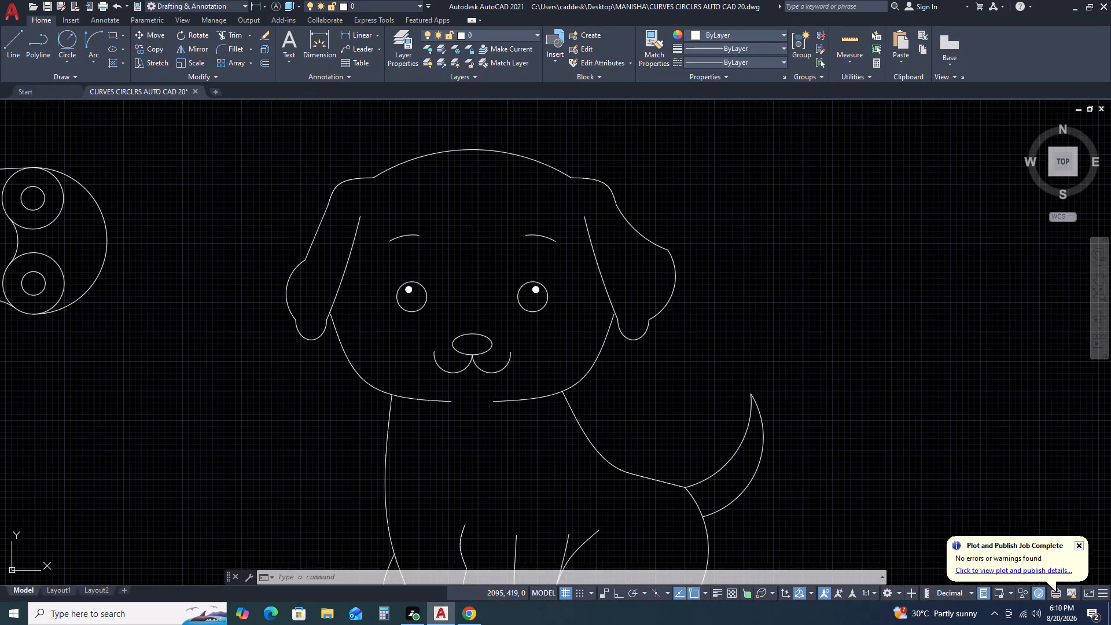
pyautogui.moveTo(614, 353); pyautogui.dragTo(614, 346, button='middle')
pyautogui.scroll(-1, 607, 362)
pyautogui.moveTo(664, 419); pyautogui.dragTo(649, 359, button='middle')
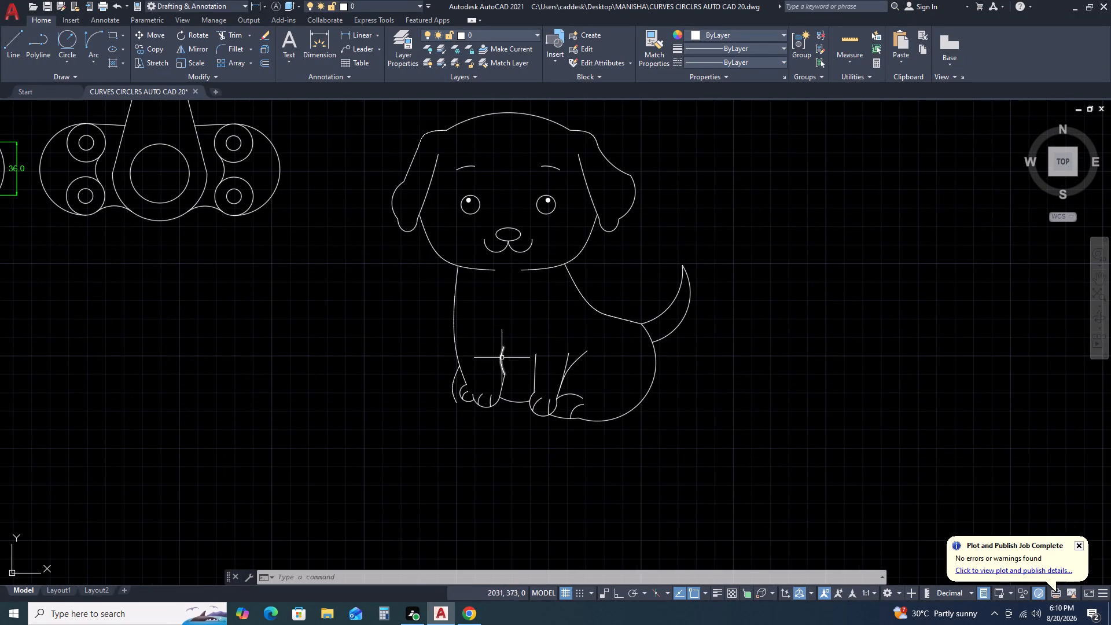
pyautogui.scroll(2, 439, 268)
pyautogui.scroll(-1, 288, 295)
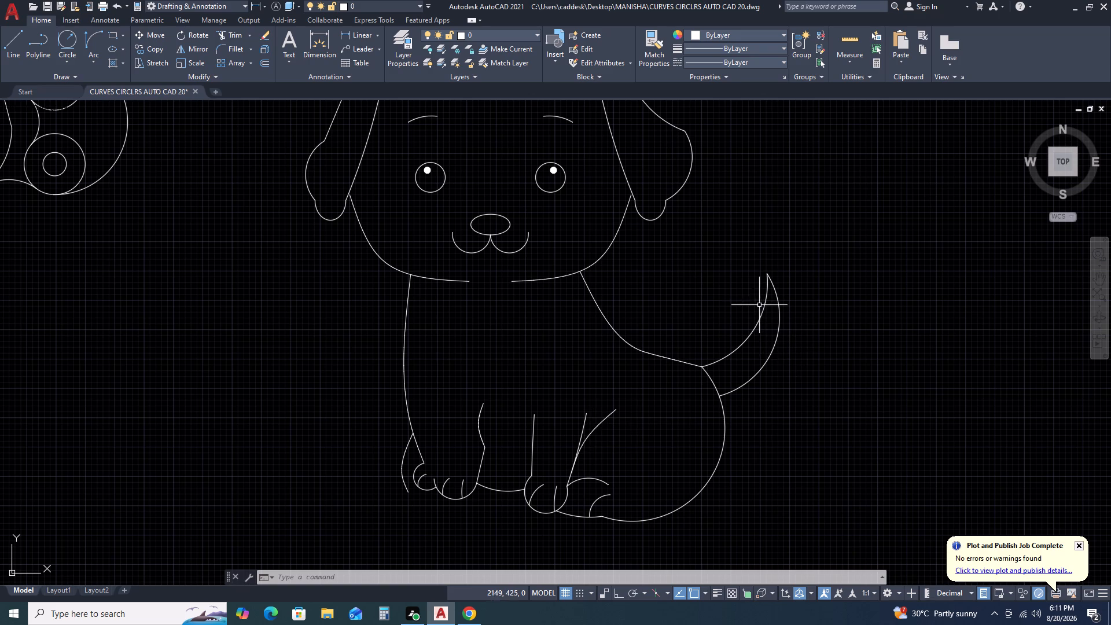
pyautogui.scroll(2, 761, 307)
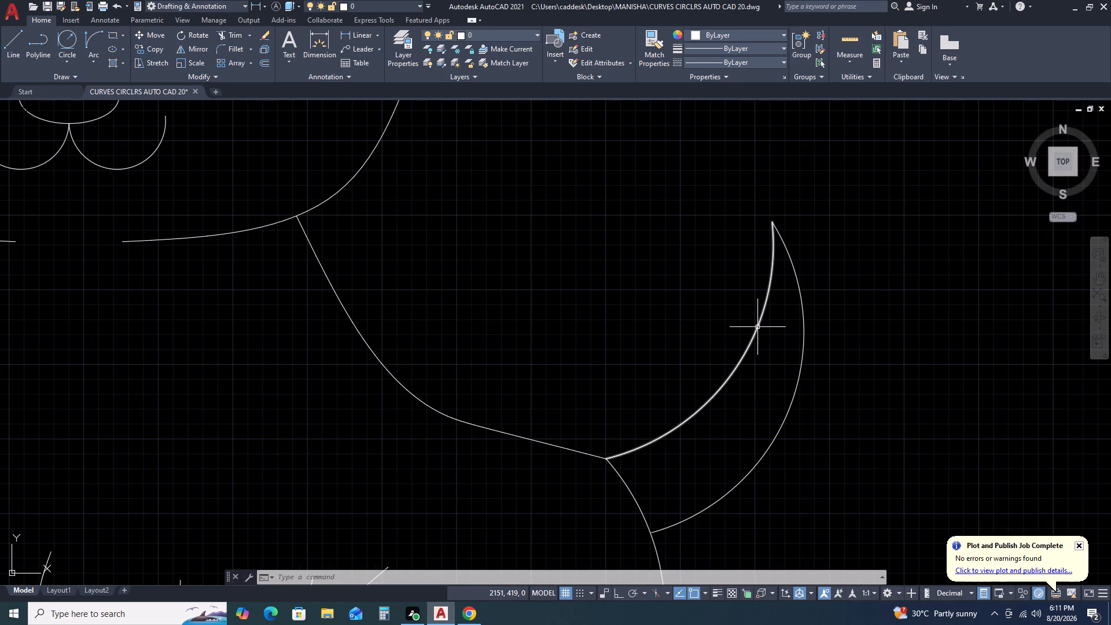
pyautogui.scroll(-4, 755, 330)
pyautogui.scroll(5, 661, 310)
pyautogui.scroll(-3, 736, 357)
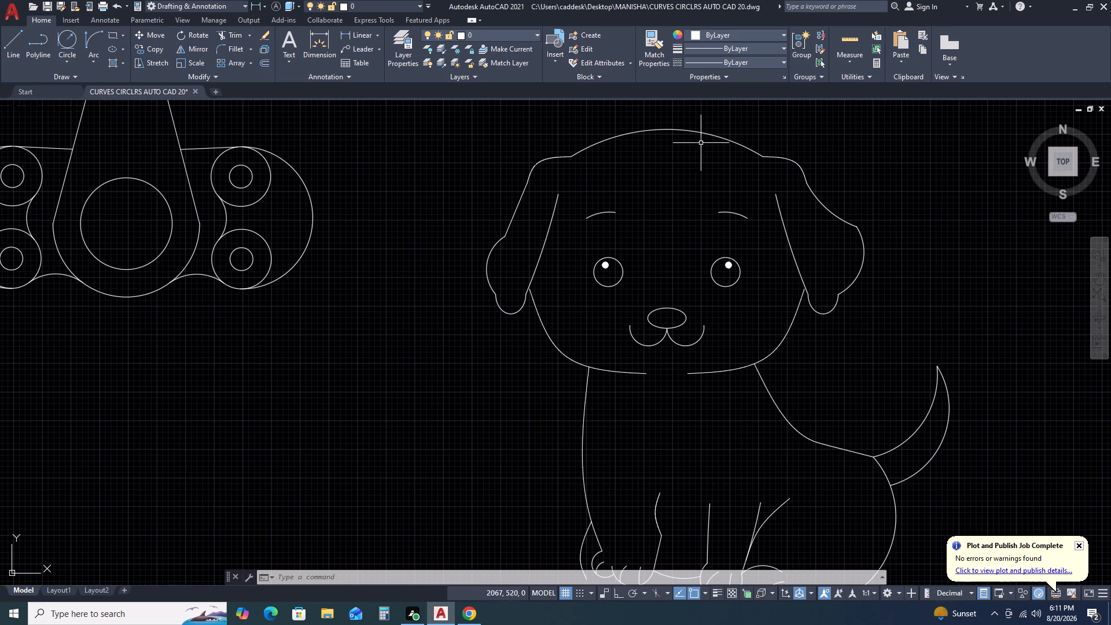
pyautogui.scroll(3, 621, 219)
pyautogui.scroll(-5, 604, 256)
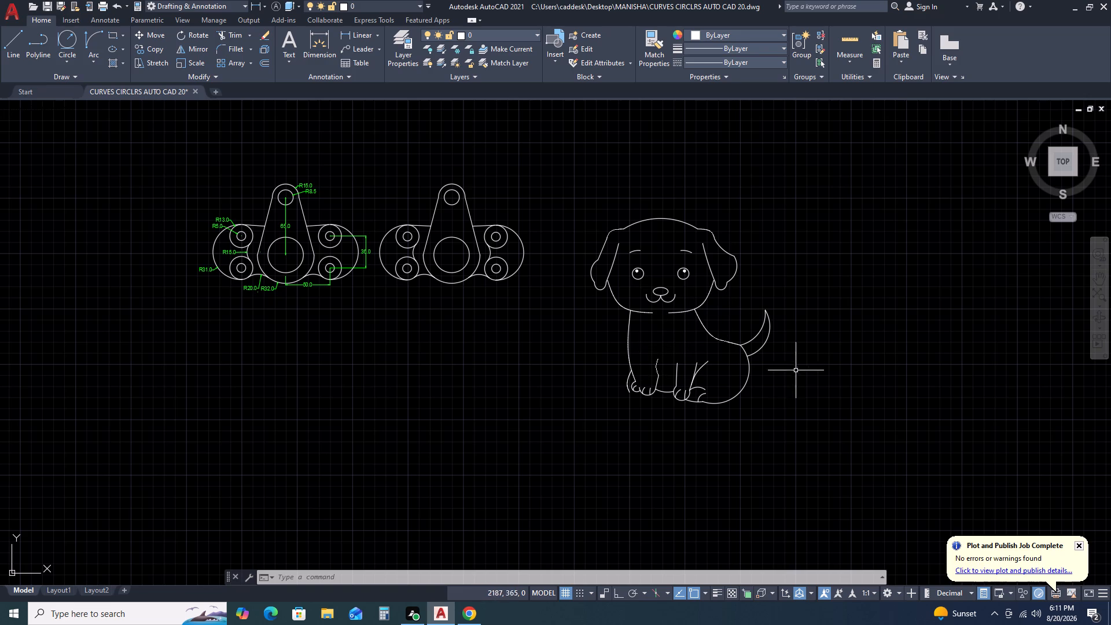
pyautogui.scroll(3, 635, 267)
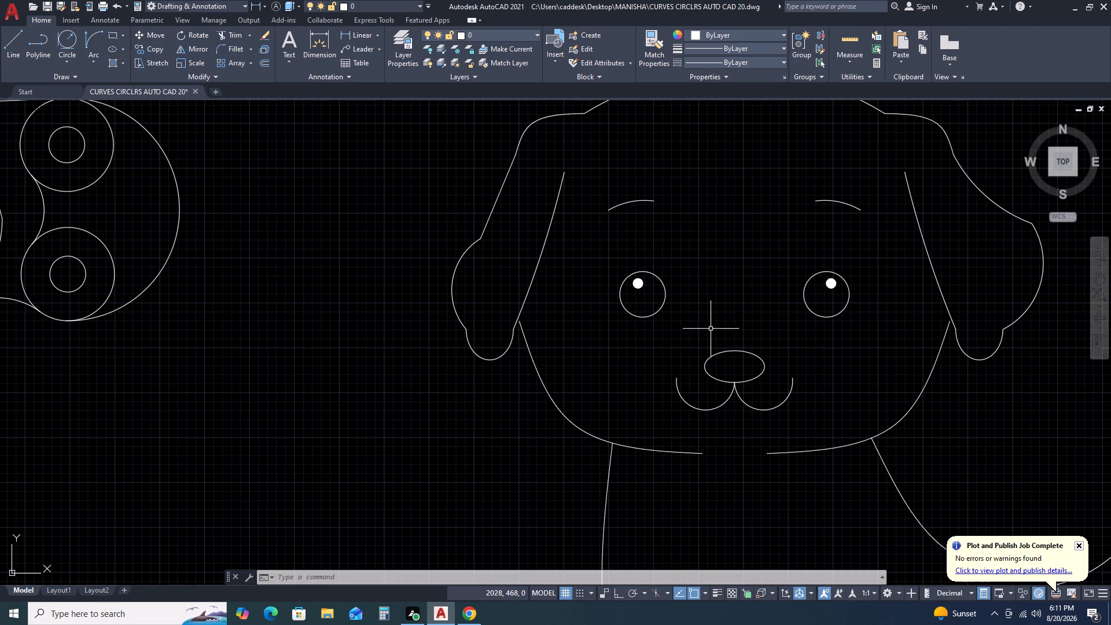
pyautogui.scroll(-1, 736, 355)
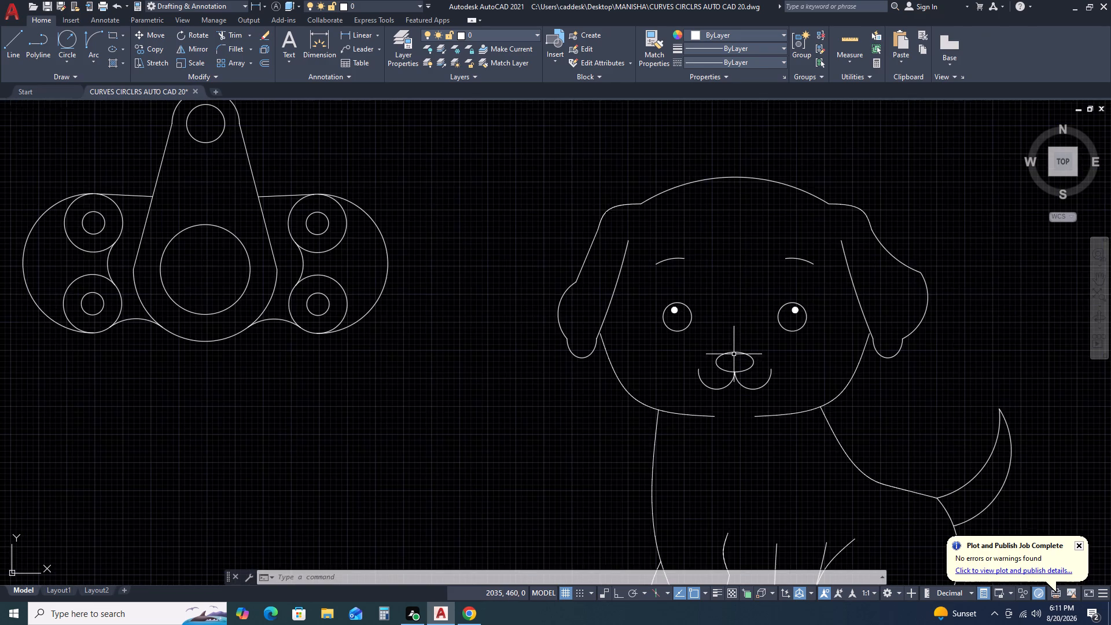
pyautogui.scroll(-1, 734, 354)
pyautogui.moveTo(777, 443); pyautogui.dragTo(745, 336, button='middle')
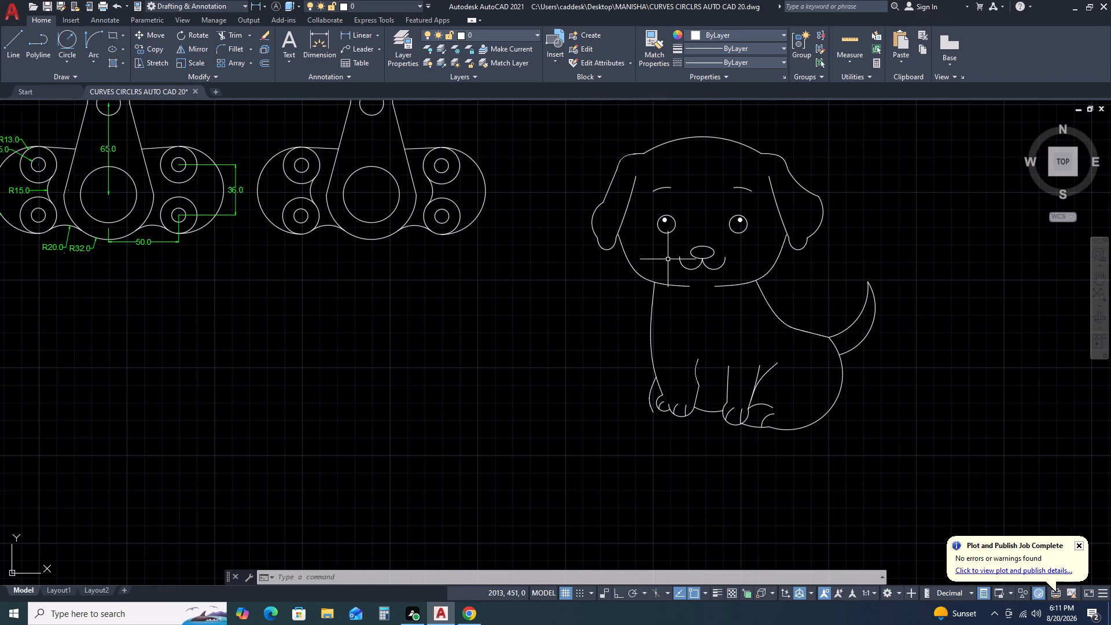
pyautogui.scroll(3, 656, 216)
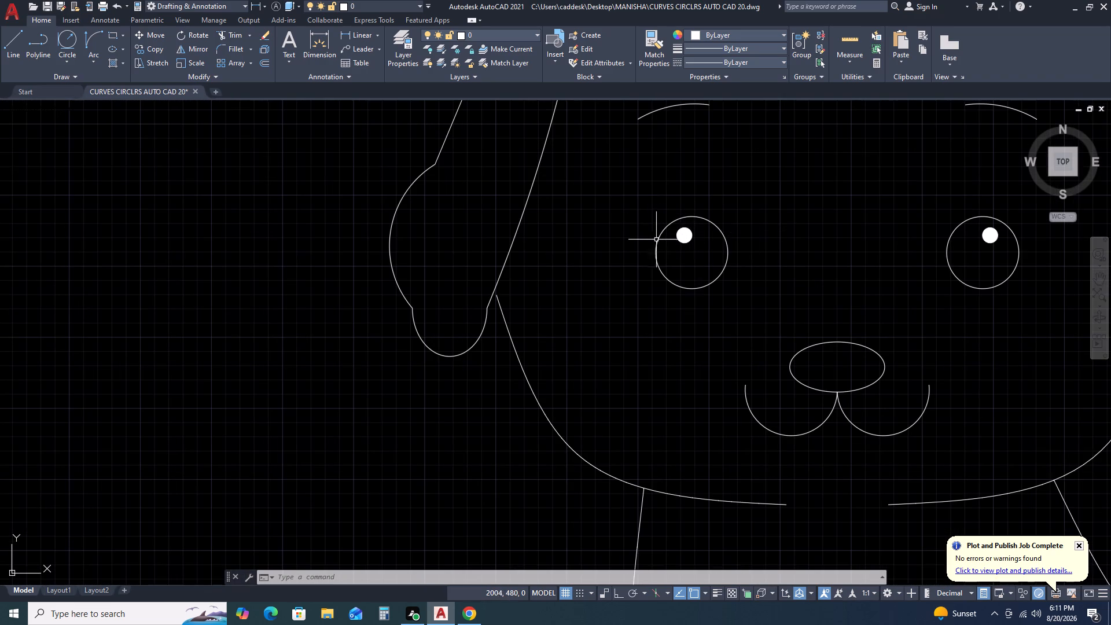
pyautogui.scroll(2, 625, 219)
pyautogui.scroll(-1, 724, 272)
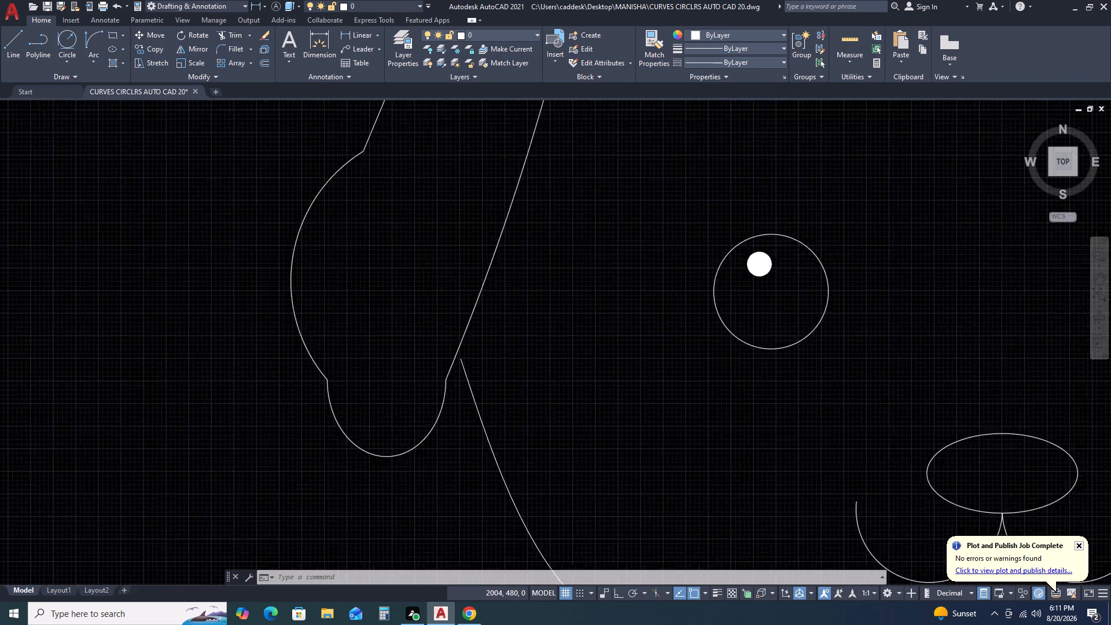
pyautogui.scroll(-2, 724, 272)
pyautogui.scroll(3, 750, 262)
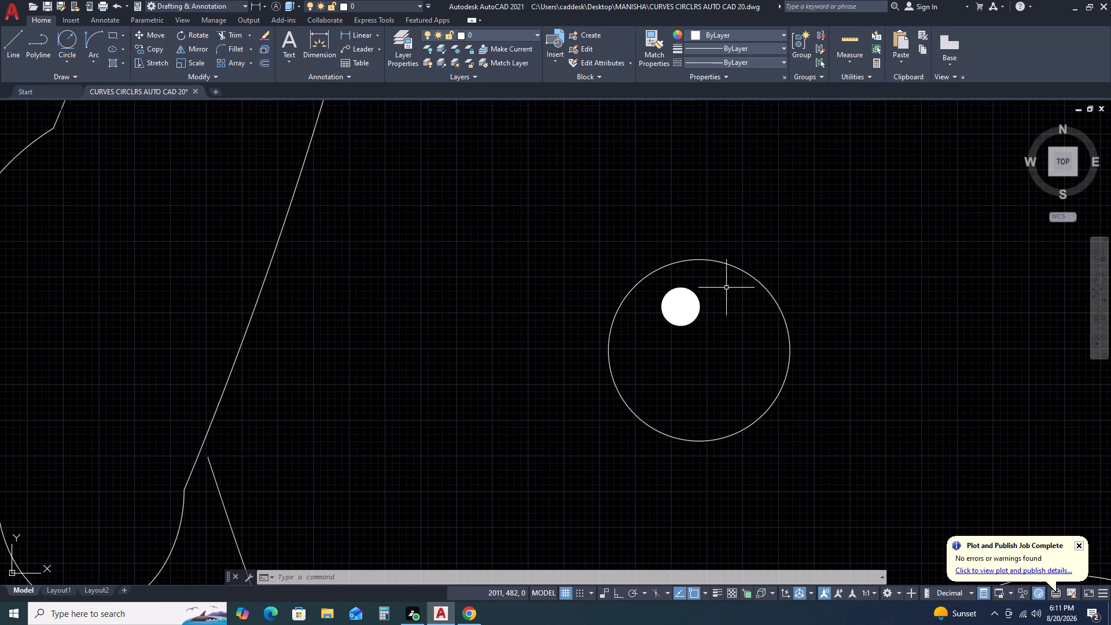
pyautogui.scroll(2, 658, 284)
pyautogui.scroll(-4, 620, 315)
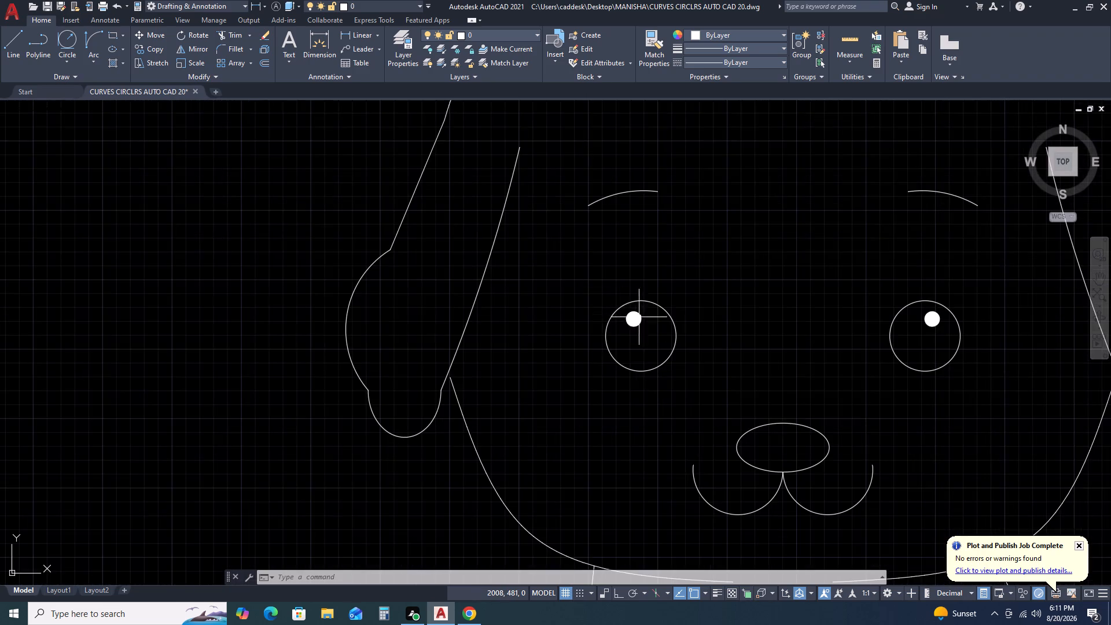
pyautogui.scroll(-4, 715, 314)
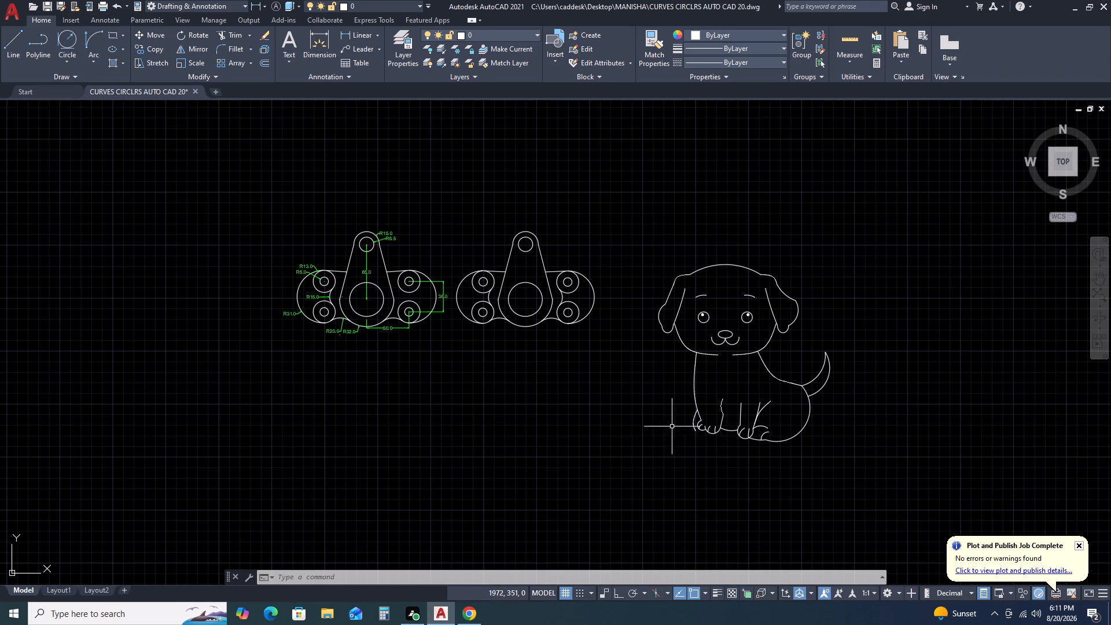
pyautogui.scroll(5, 689, 437)
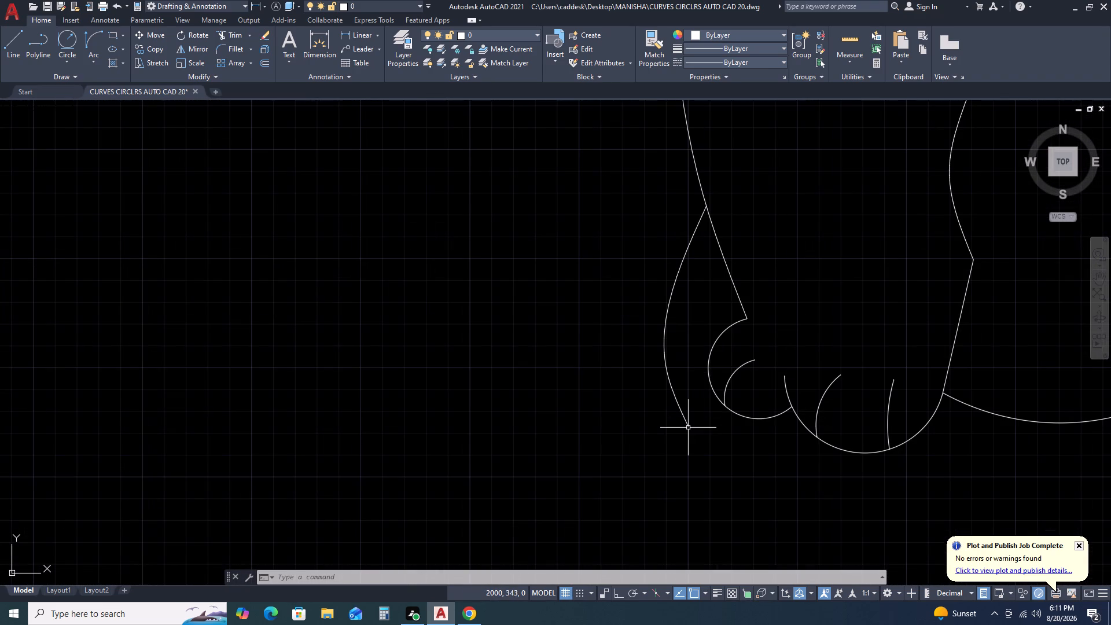
pyautogui.scroll(-2, 688, 429)
pyautogui.scroll(-2, 772, 431)
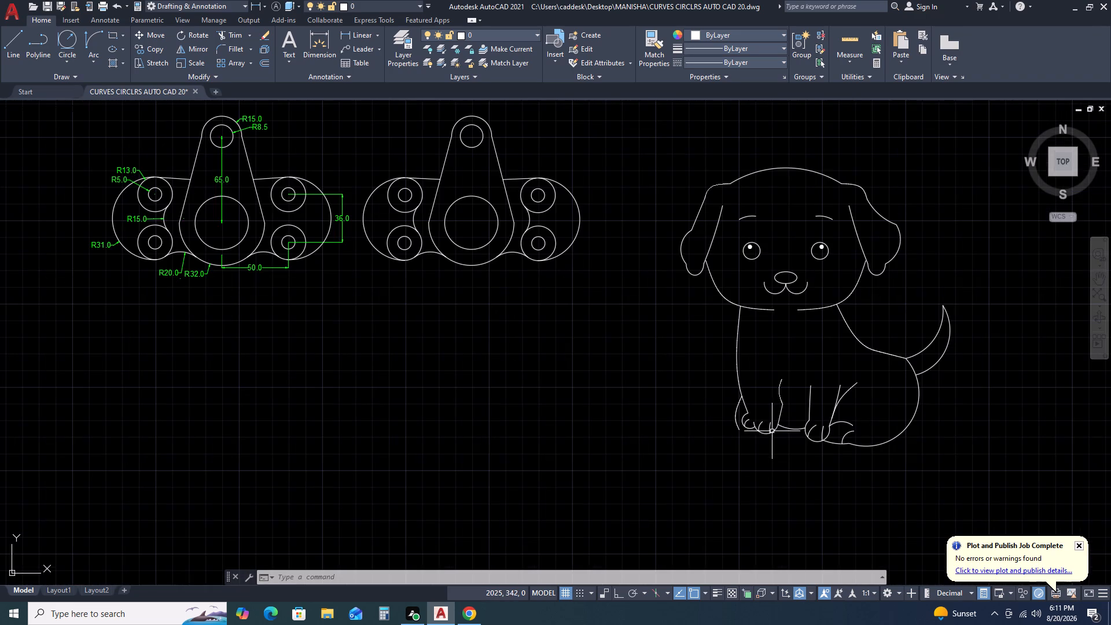
pyautogui.moveTo(933, 405); pyautogui.dragTo(874, 402, button='middle')
pyautogui.moveTo(855, 402); pyautogui.dragTo(819, 402, button='middle')
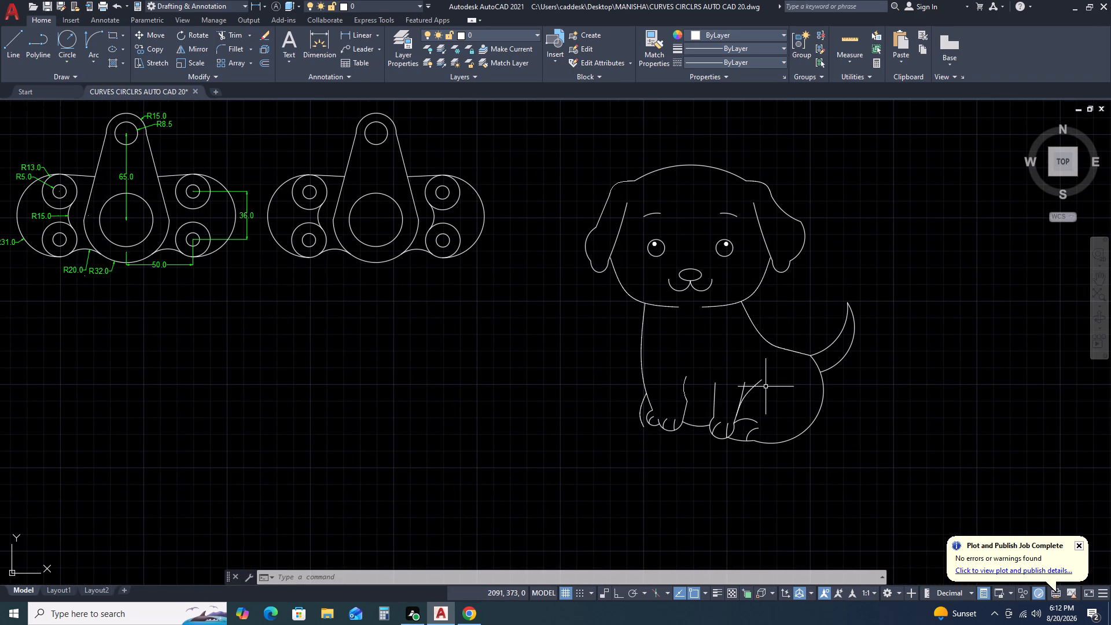
pyautogui.scroll(3, 643, 243)
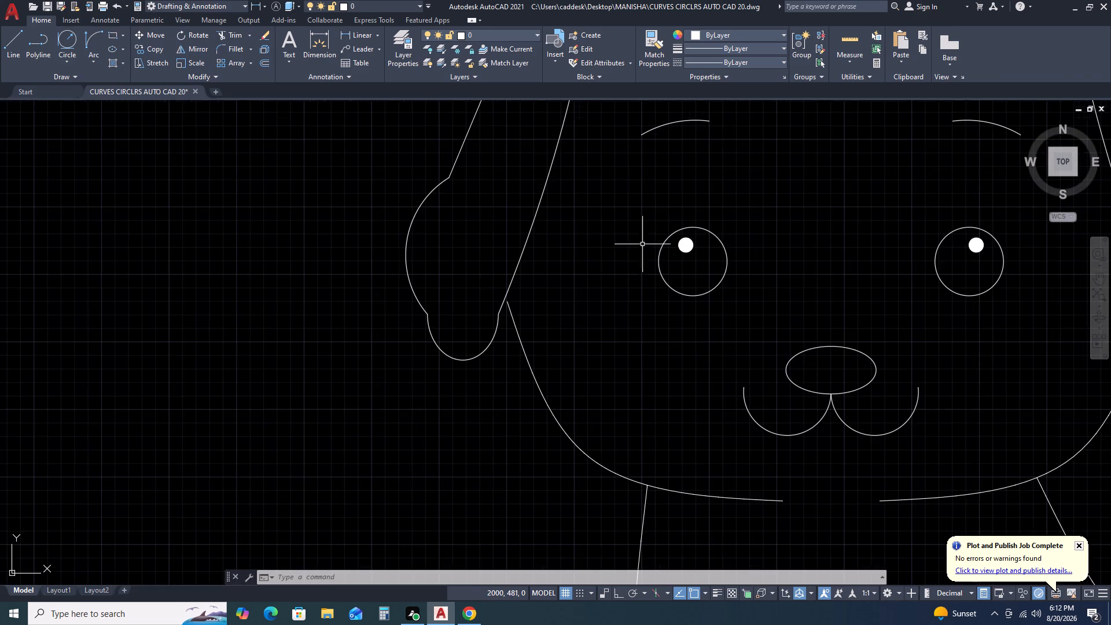
pyautogui.scroll(3, 664, 245)
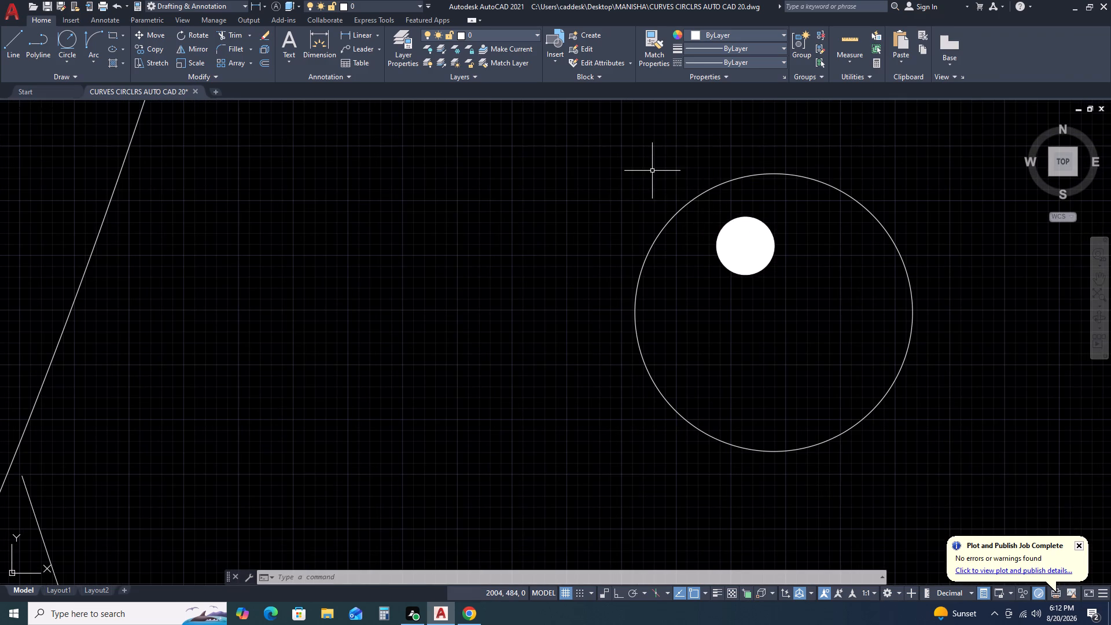
pyautogui.scroll(-6, 694, 304)
pyautogui.scroll(3, 772, 332)
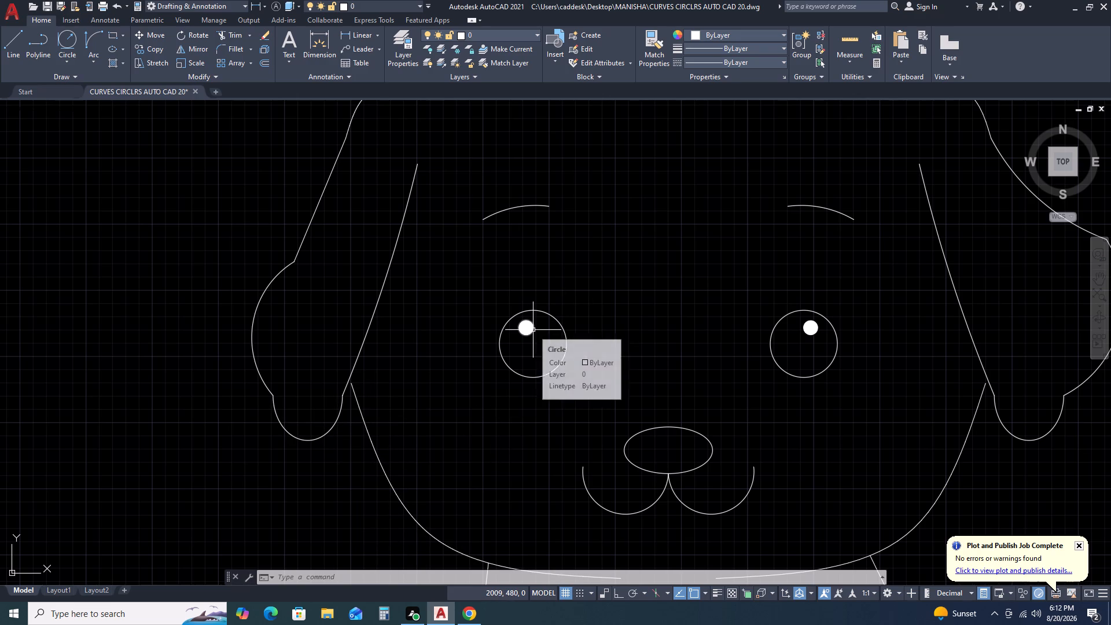
pyautogui.scroll(-5, 593, 312)
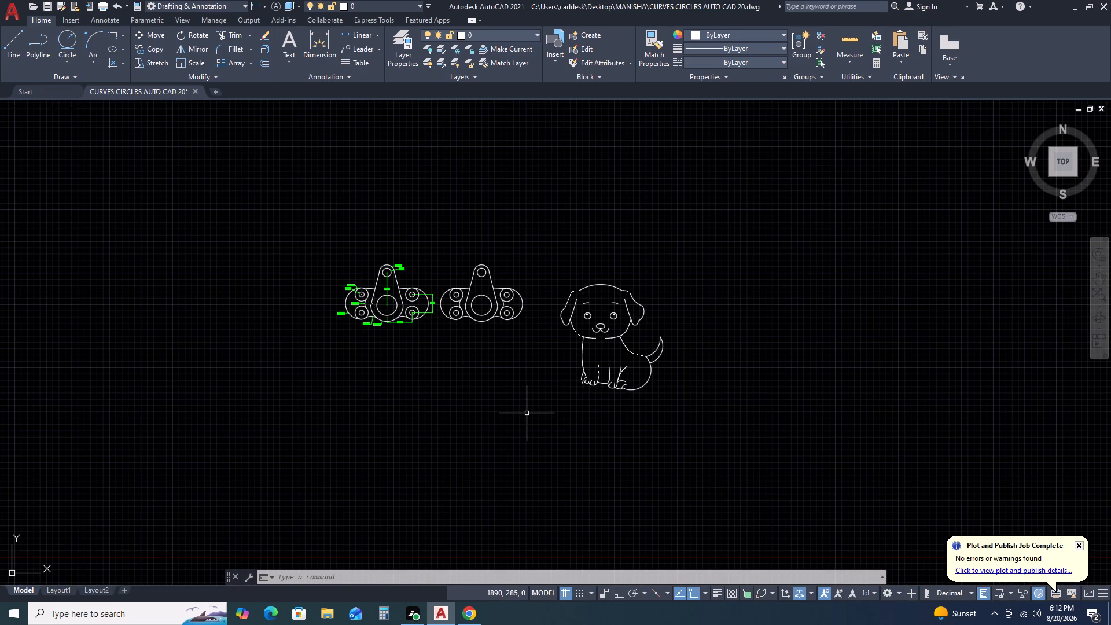
# Move the filled white highlight in the puppy's left-hand eye from the upper-left to the upper-right part of the eye.
pyautogui.scroll(7, 583, 321)
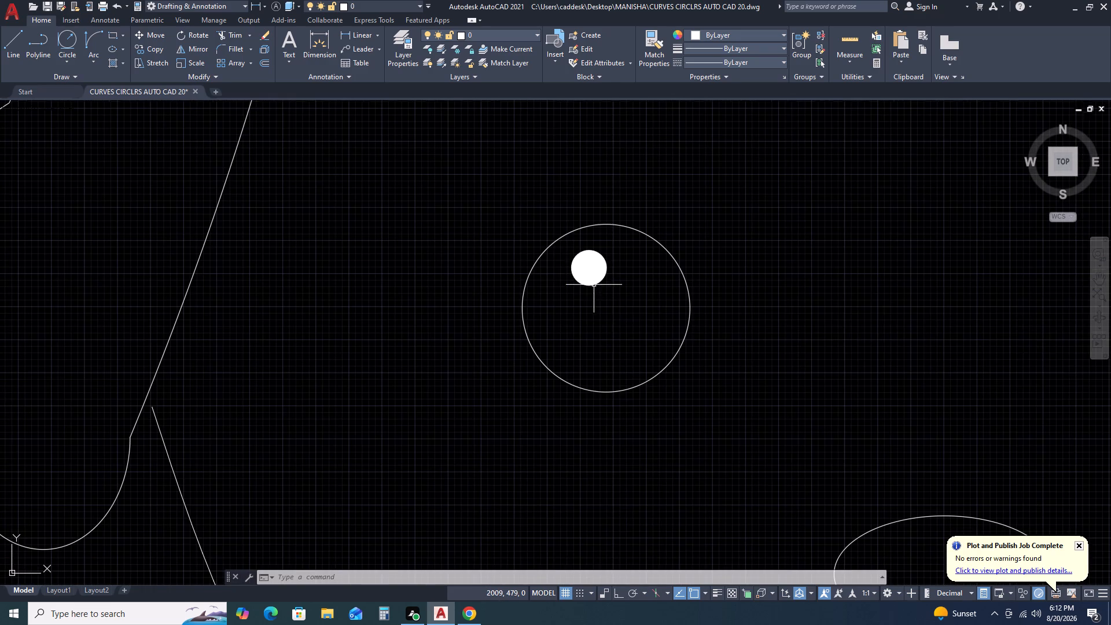
pyautogui.click(530, 213)
pyautogui.click(640, 340)
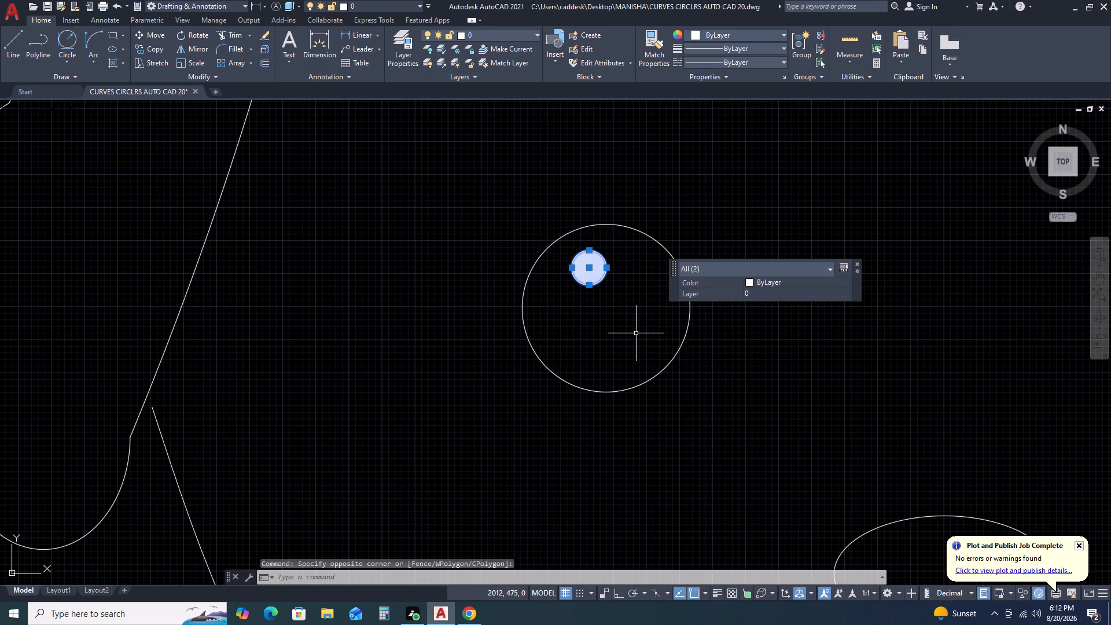
pyautogui.press('m')
pyautogui.press('space')
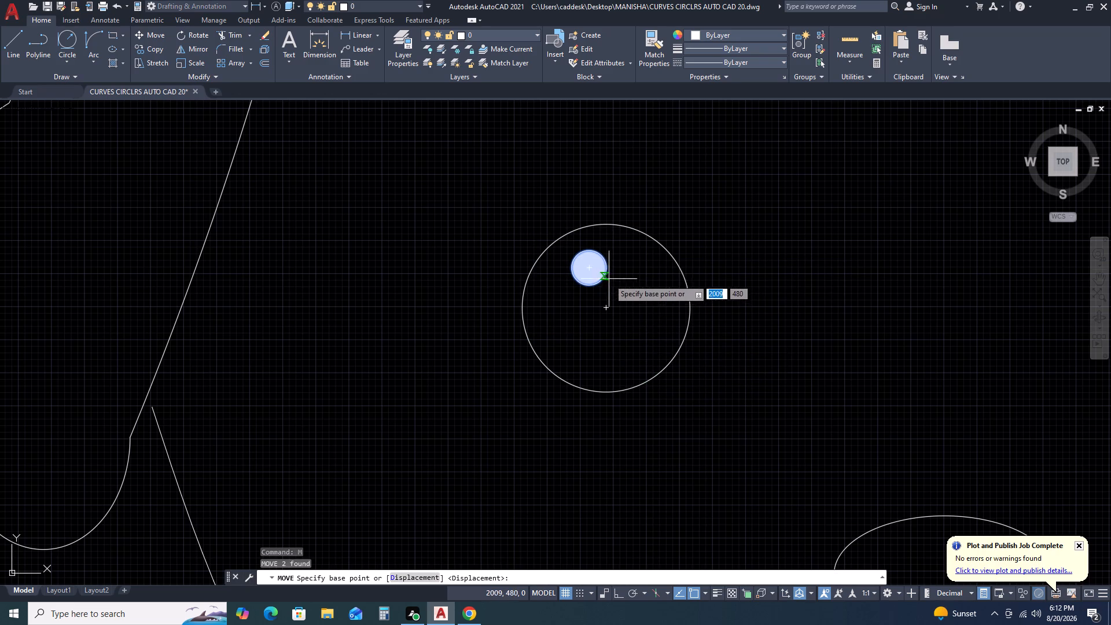
pyautogui.click(588, 269)
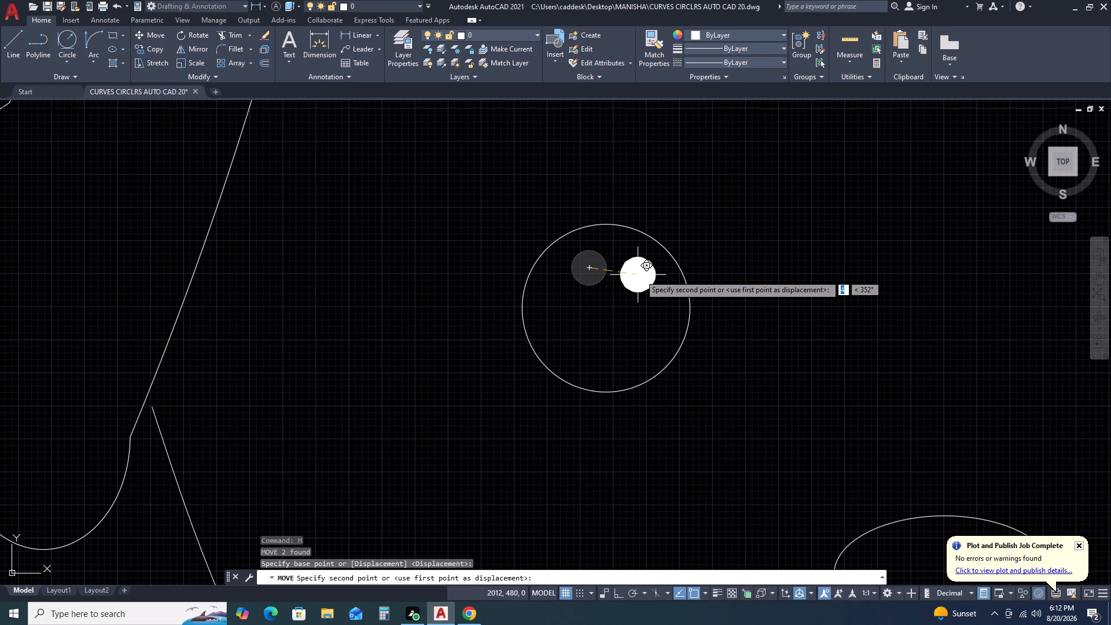
pyautogui.click(638, 275)
# Move the same eye highlight slightly to the left, keeping it in the upper-right part of the eye circle.
pyautogui.scroll(-5, 628, 271)
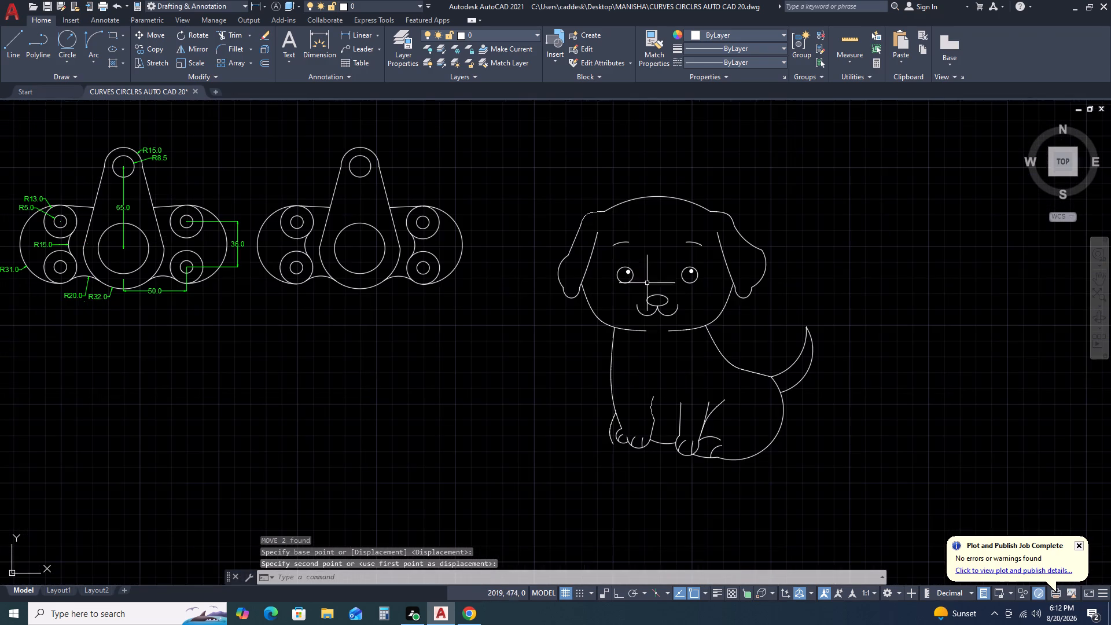
pyautogui.scroll(3, 637, 268)
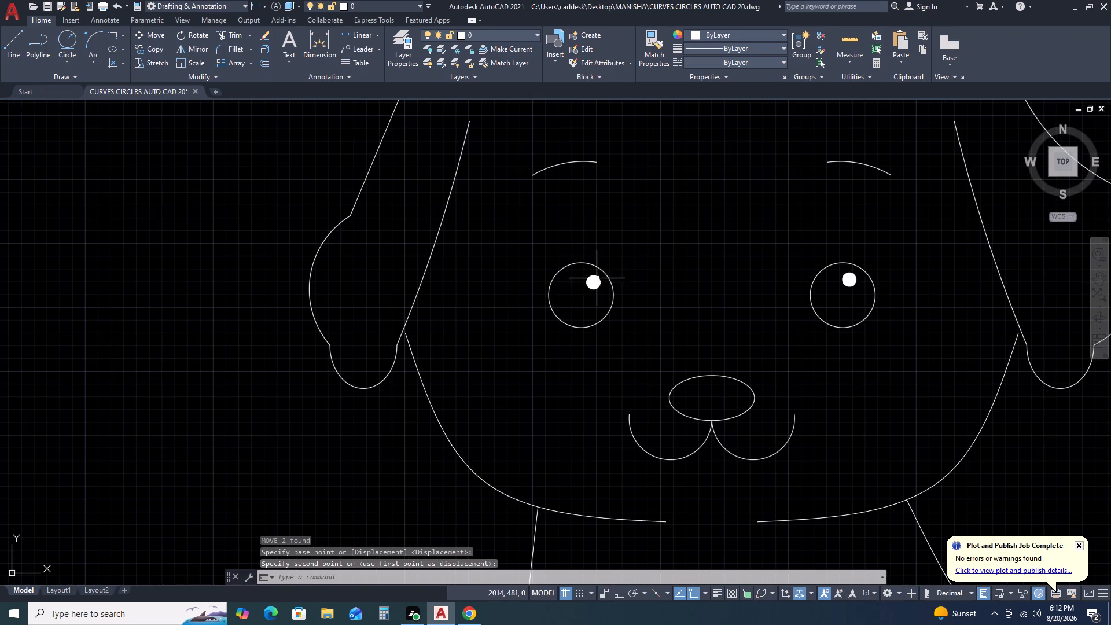
pyautogui.click(567, 237)
pyautogui.click(625, 307)
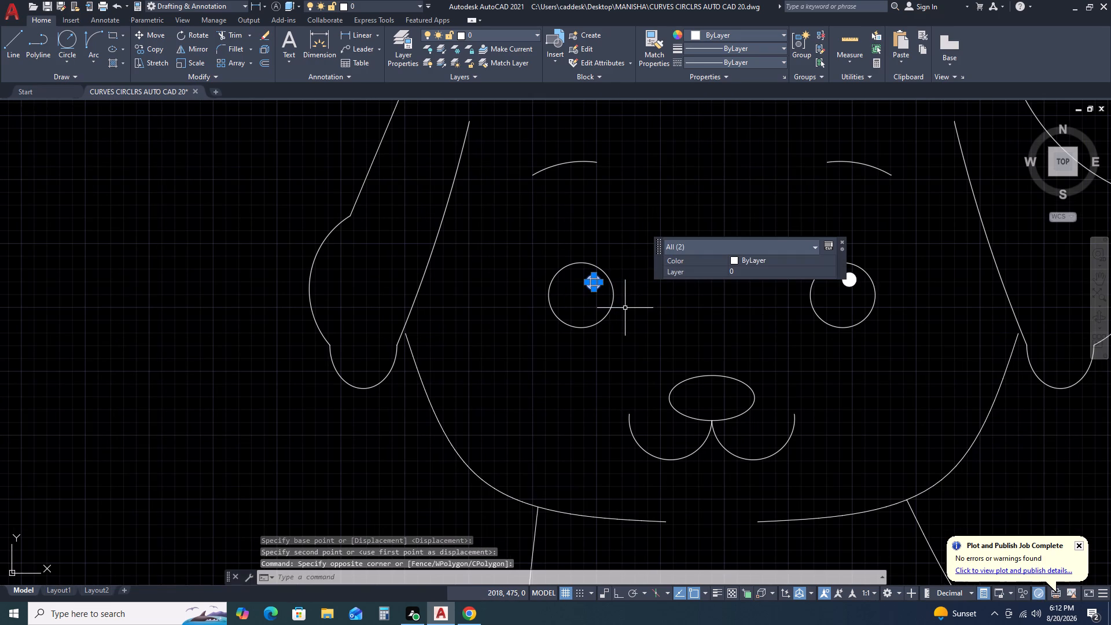
pyautogui.write('M')
pyautogui.press('space')
pyautogui.scroll(3, 587, 289)
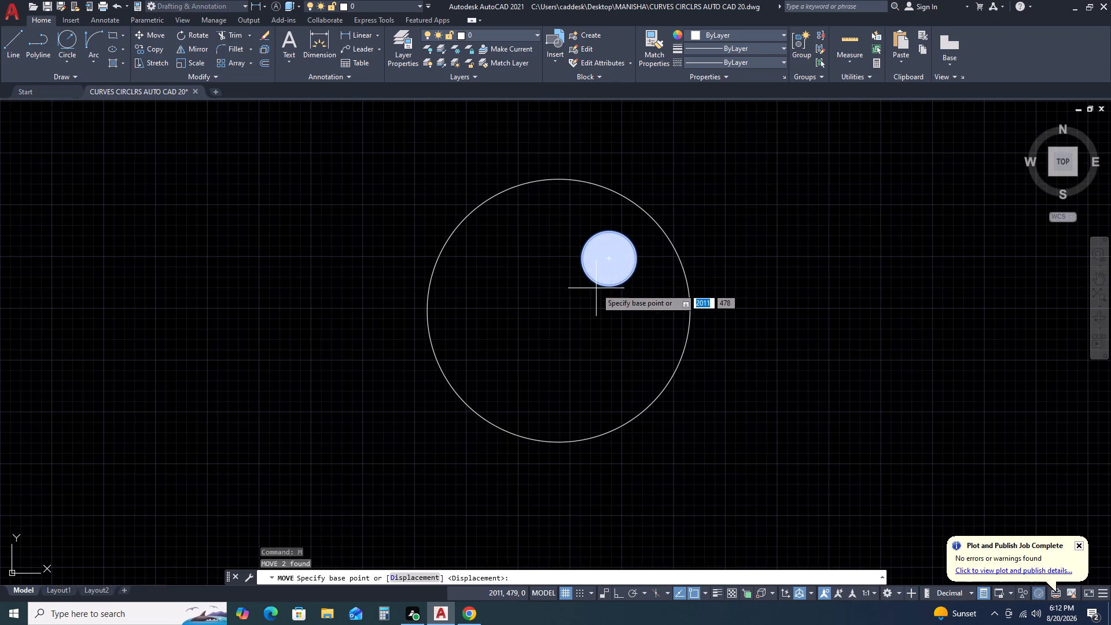
pyautogui.click(608, 259)
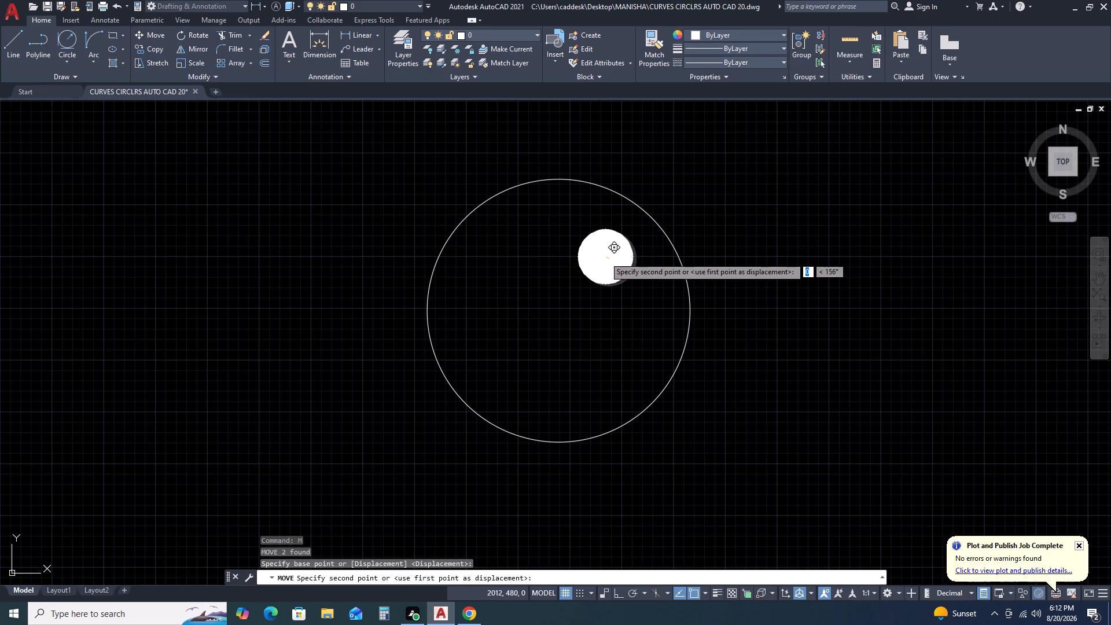
pyautogui.click(598, 257)
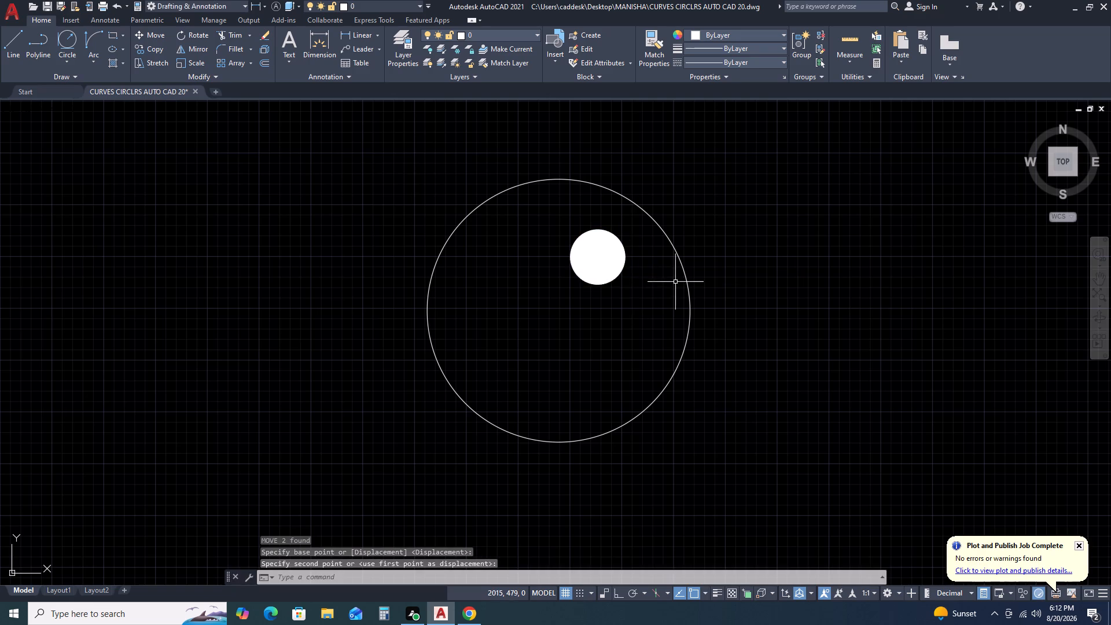
# Draw a three-point arc closing the bottom of the puppy's left-hand front paw, from the outer leg curve's lower end to the neighbouring toe.
pyautogui.scroll(-4, 681, 280)
pyautogui.scroll(-2, 833, 346)
pyautogui.moveTo(874, 385); pyautogui.dragTo(737, 304, button='middle')
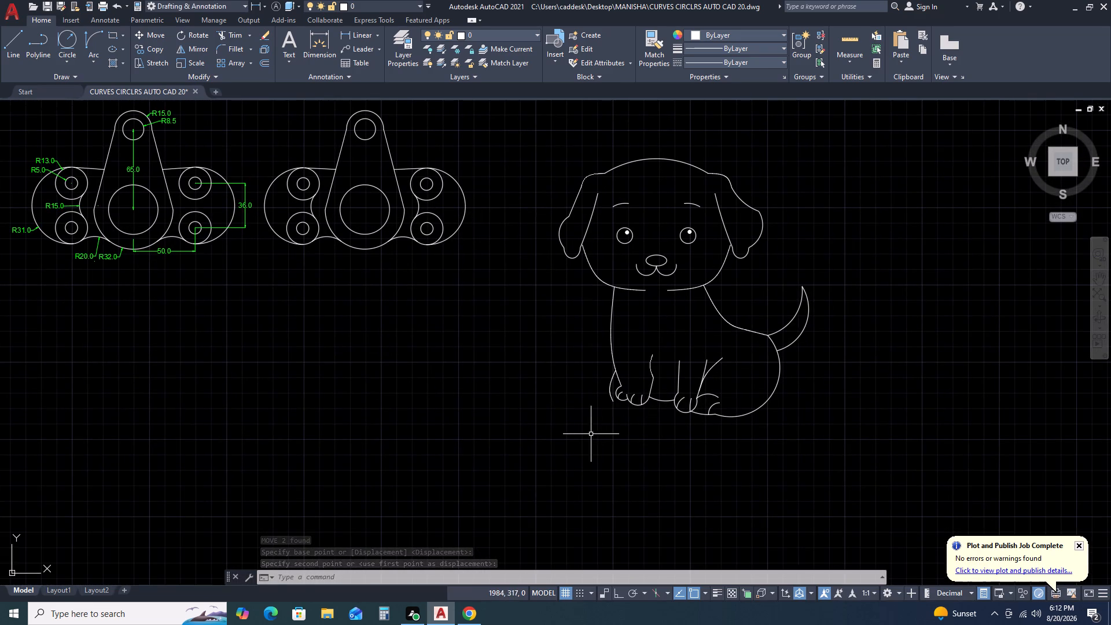
pyautogui.scroll(2, 612, 414)
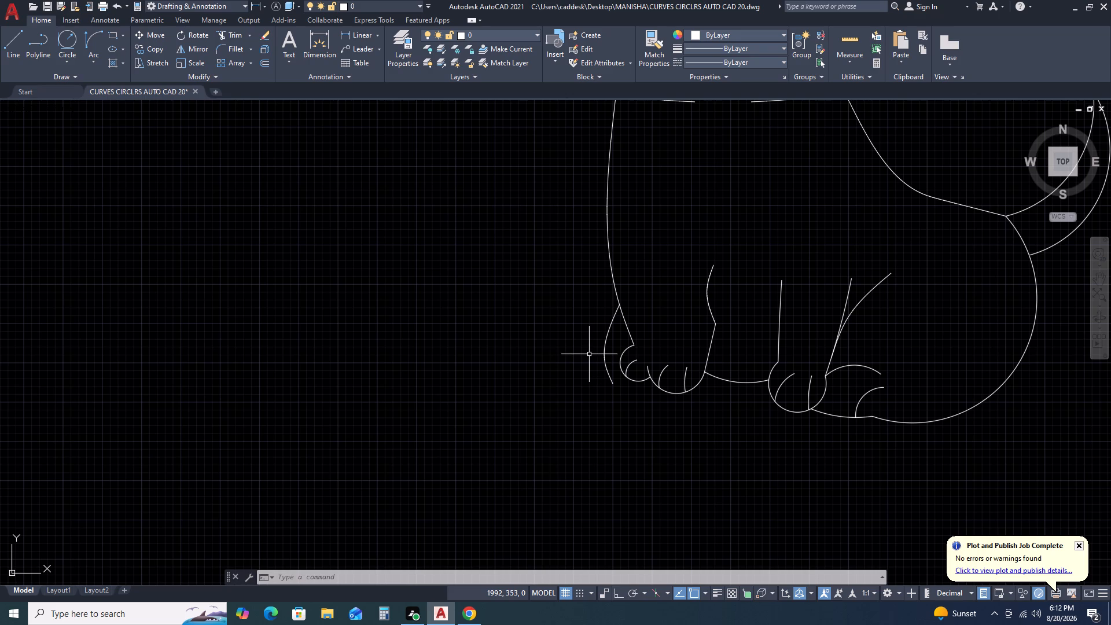
pyautogui.write('A')
pyautogui.press('space')
pyautogui.click(619, 363)
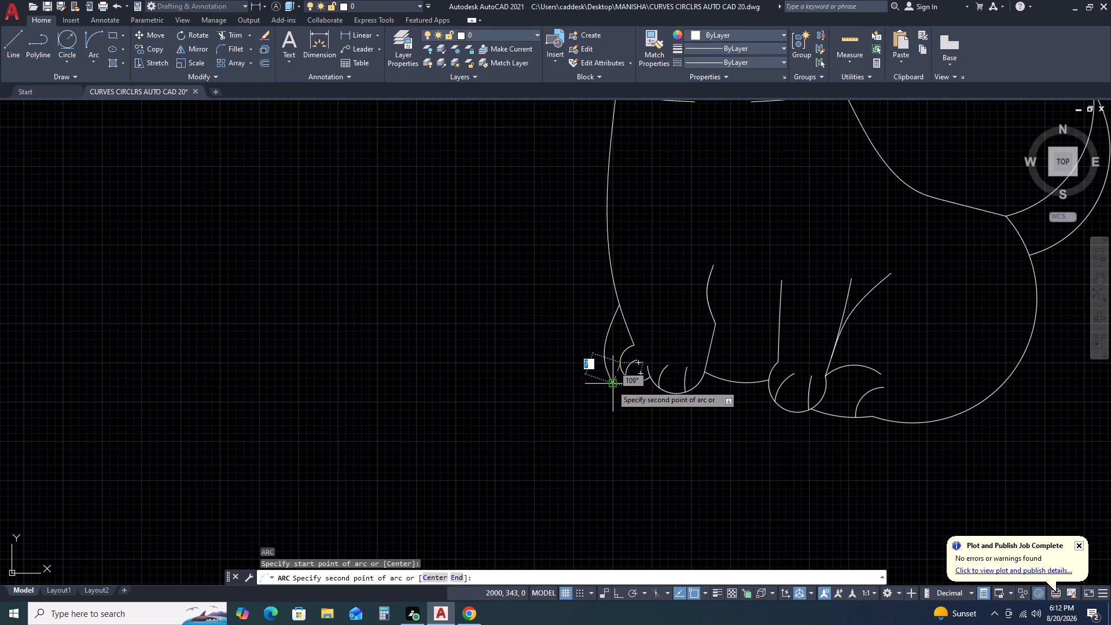
pyautogui.click(609, 385)
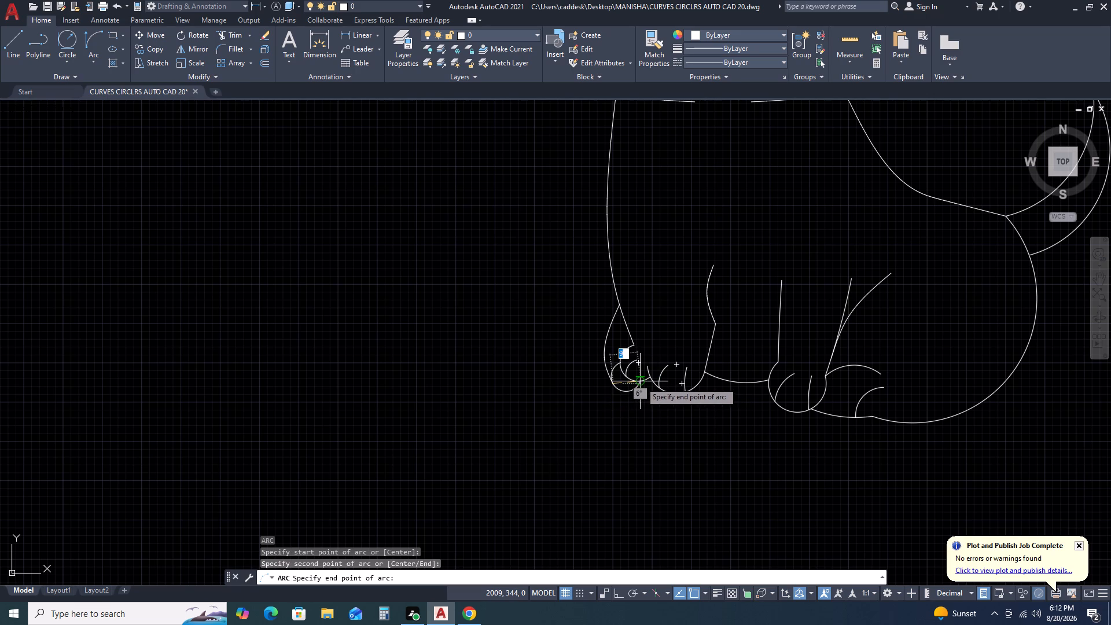
pyautogui.click(641, 386)
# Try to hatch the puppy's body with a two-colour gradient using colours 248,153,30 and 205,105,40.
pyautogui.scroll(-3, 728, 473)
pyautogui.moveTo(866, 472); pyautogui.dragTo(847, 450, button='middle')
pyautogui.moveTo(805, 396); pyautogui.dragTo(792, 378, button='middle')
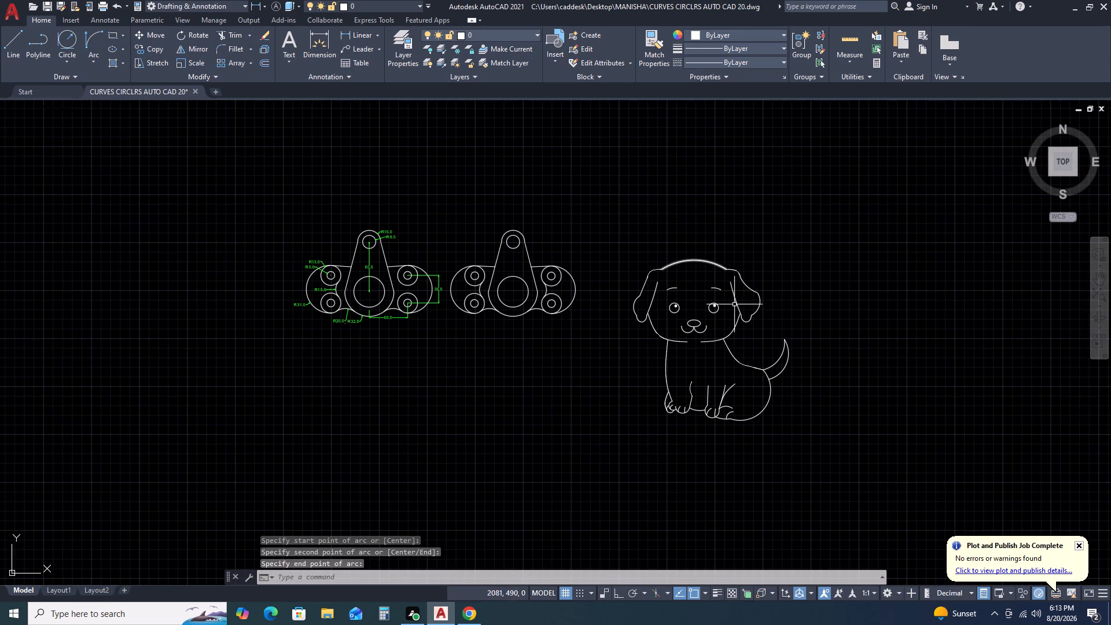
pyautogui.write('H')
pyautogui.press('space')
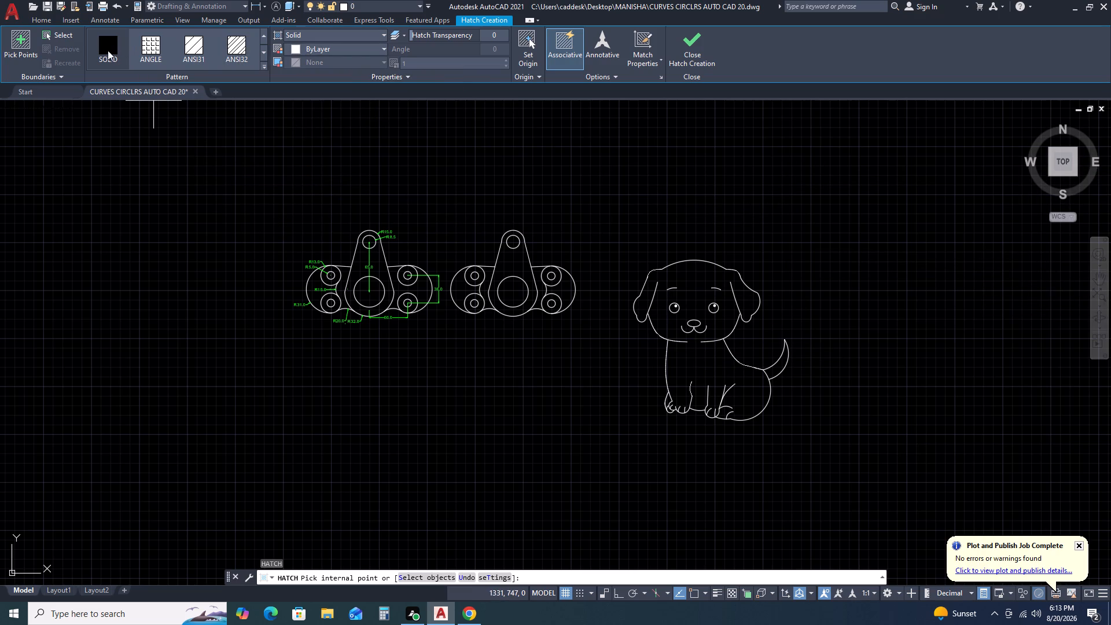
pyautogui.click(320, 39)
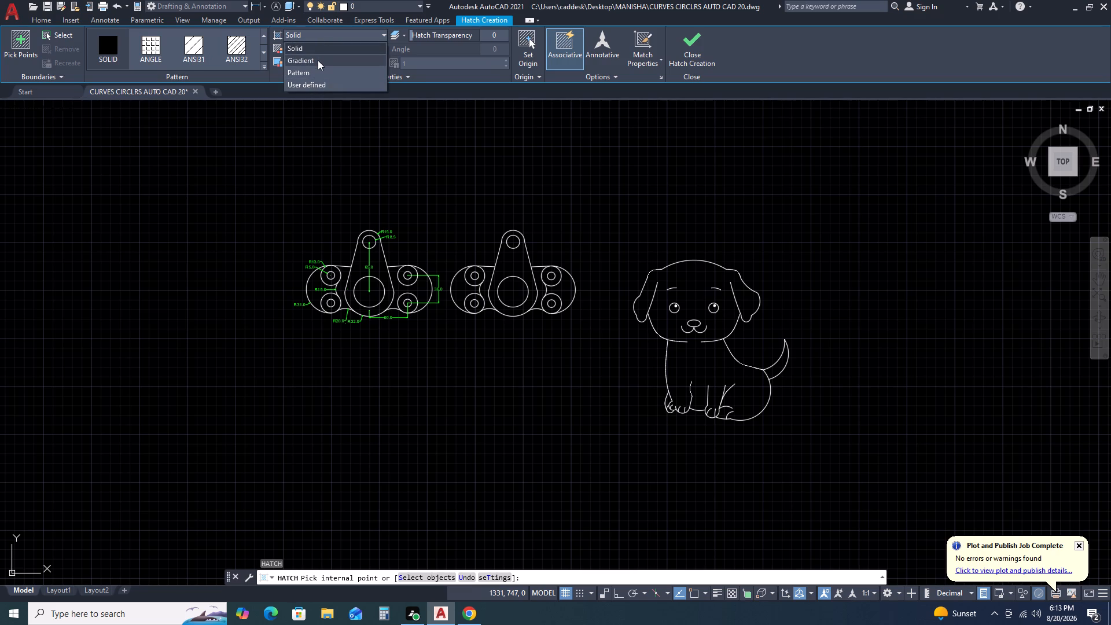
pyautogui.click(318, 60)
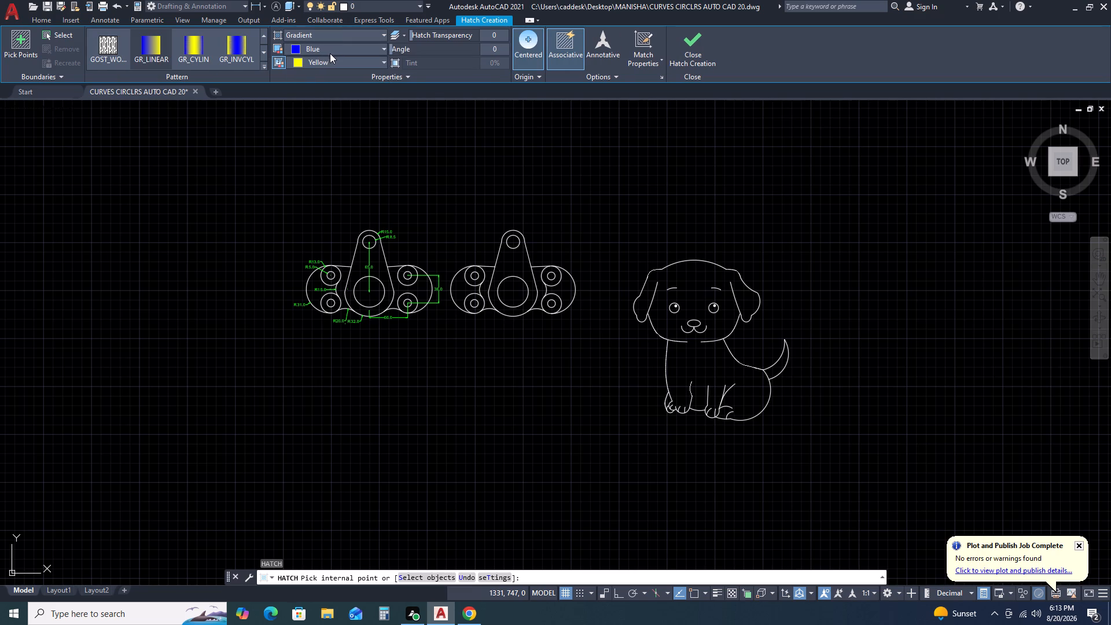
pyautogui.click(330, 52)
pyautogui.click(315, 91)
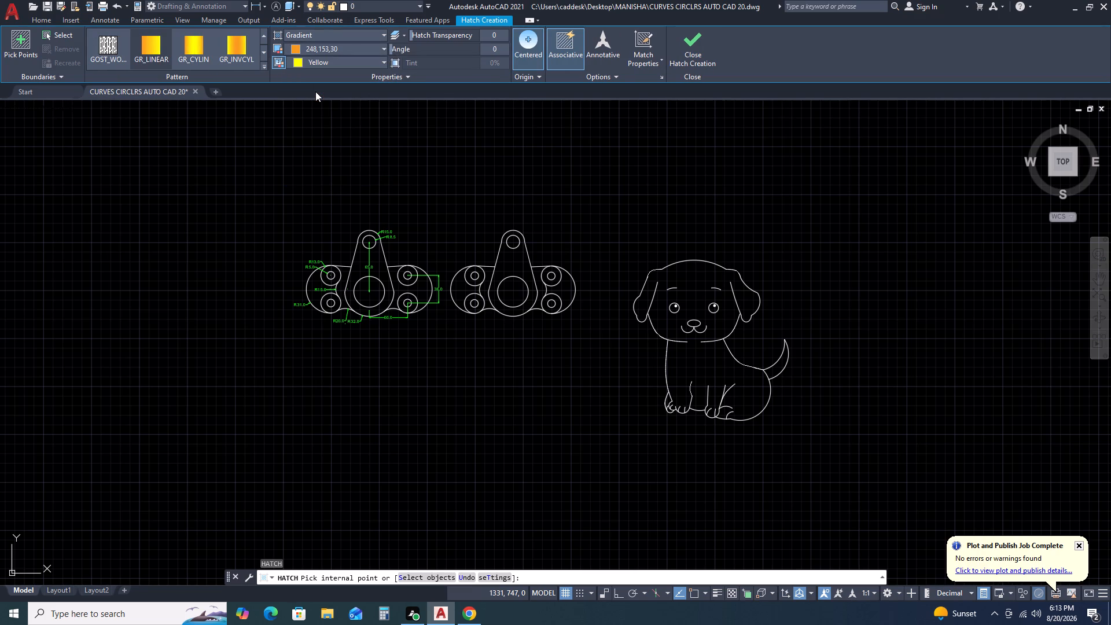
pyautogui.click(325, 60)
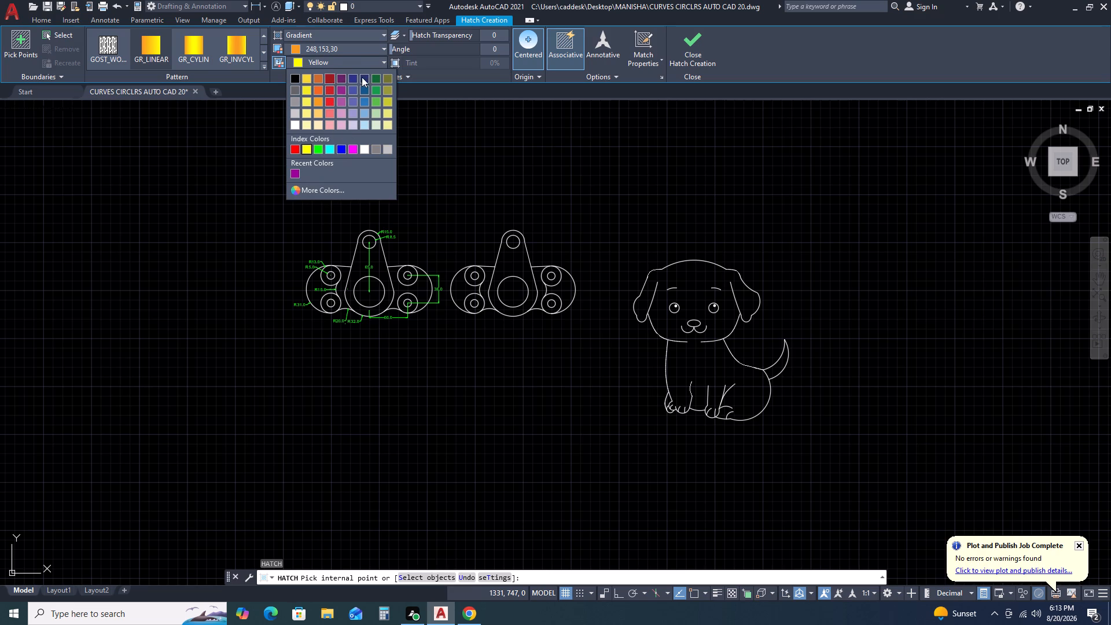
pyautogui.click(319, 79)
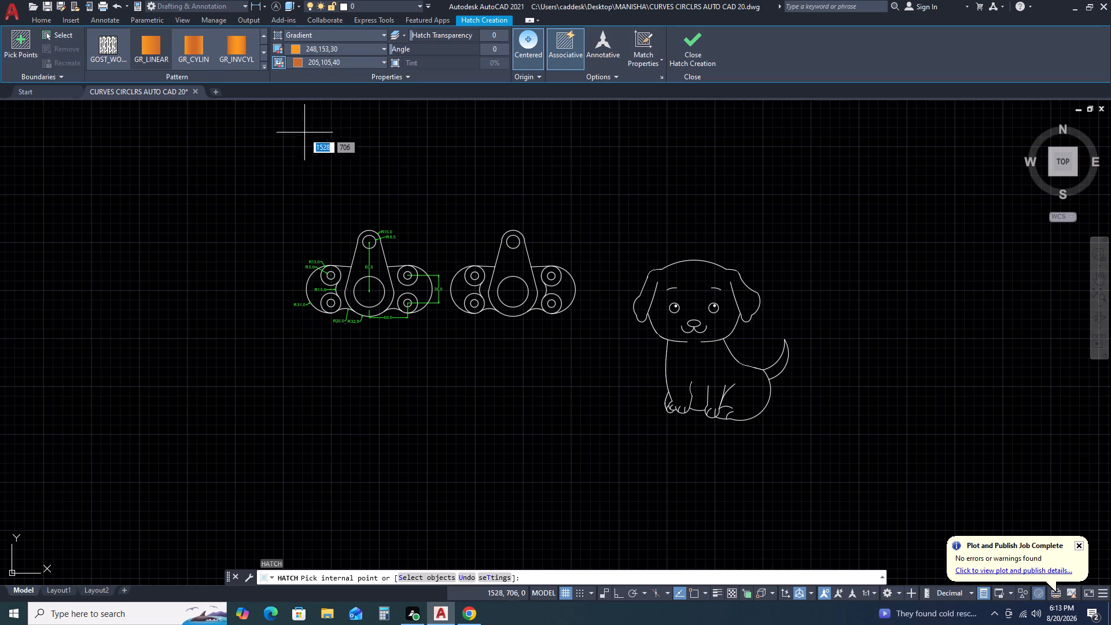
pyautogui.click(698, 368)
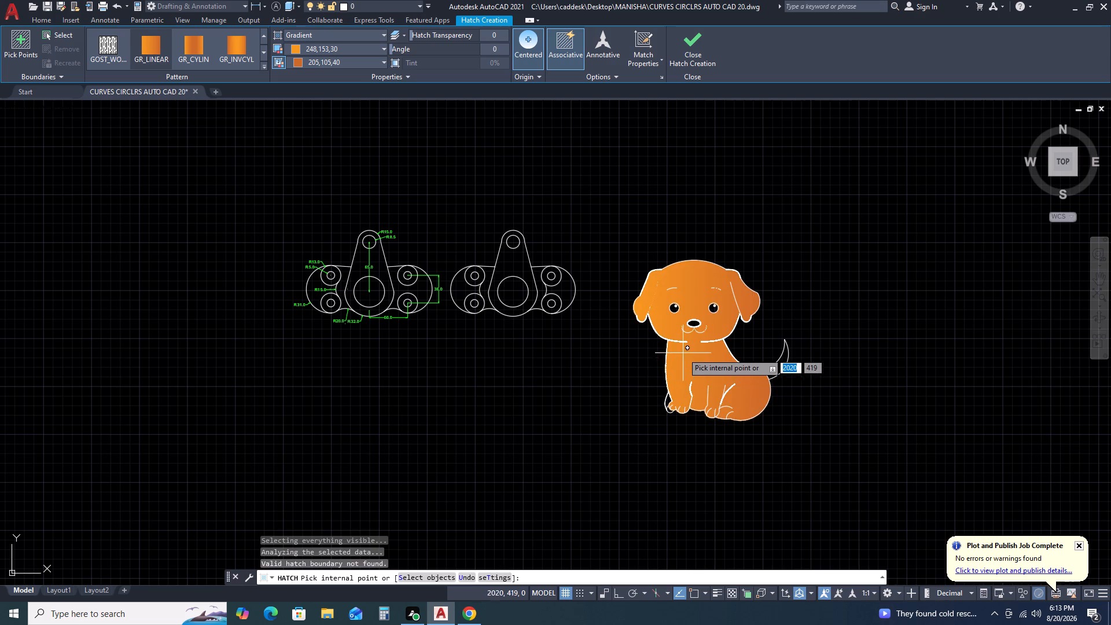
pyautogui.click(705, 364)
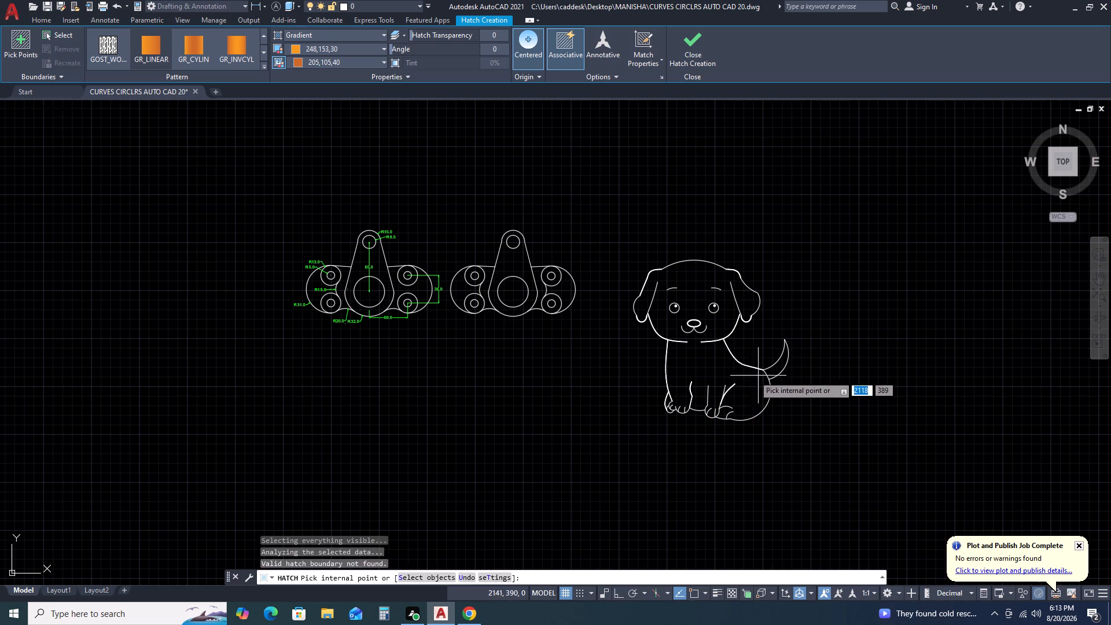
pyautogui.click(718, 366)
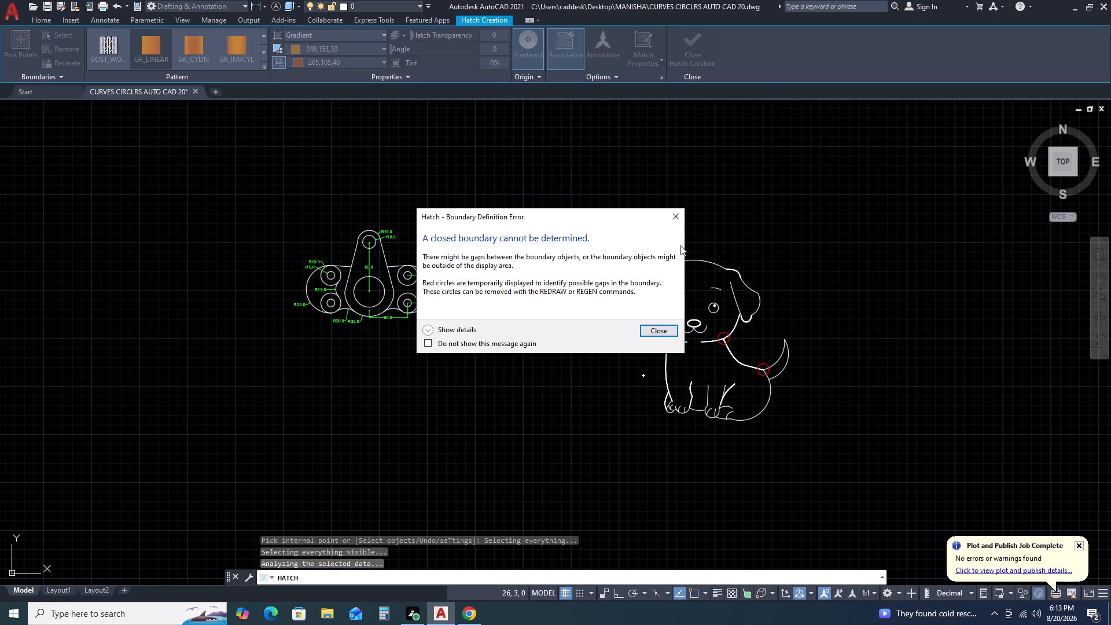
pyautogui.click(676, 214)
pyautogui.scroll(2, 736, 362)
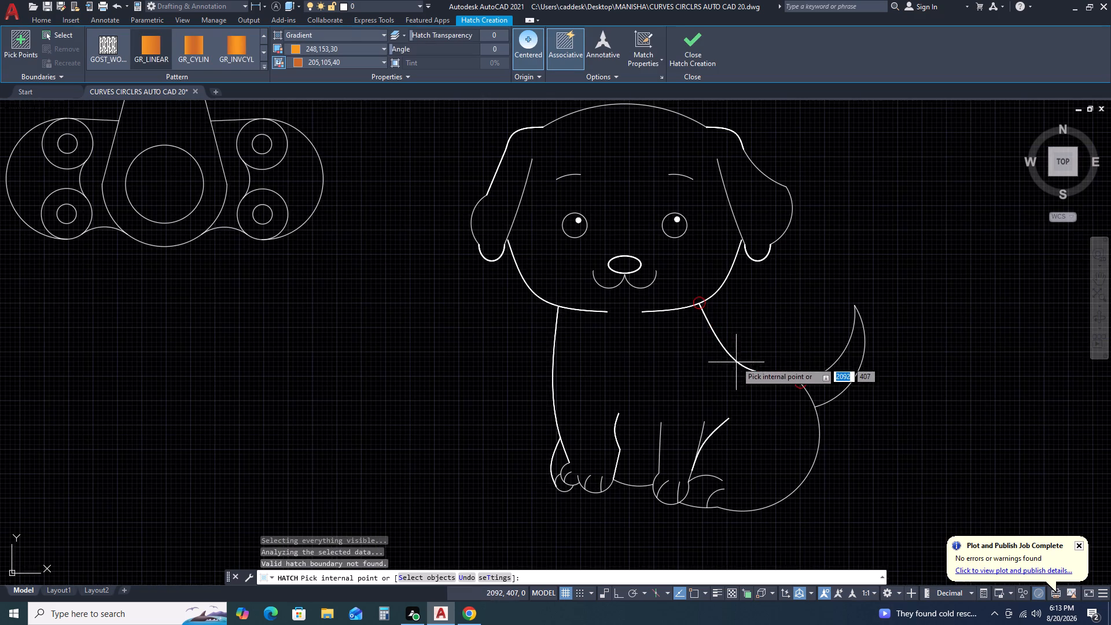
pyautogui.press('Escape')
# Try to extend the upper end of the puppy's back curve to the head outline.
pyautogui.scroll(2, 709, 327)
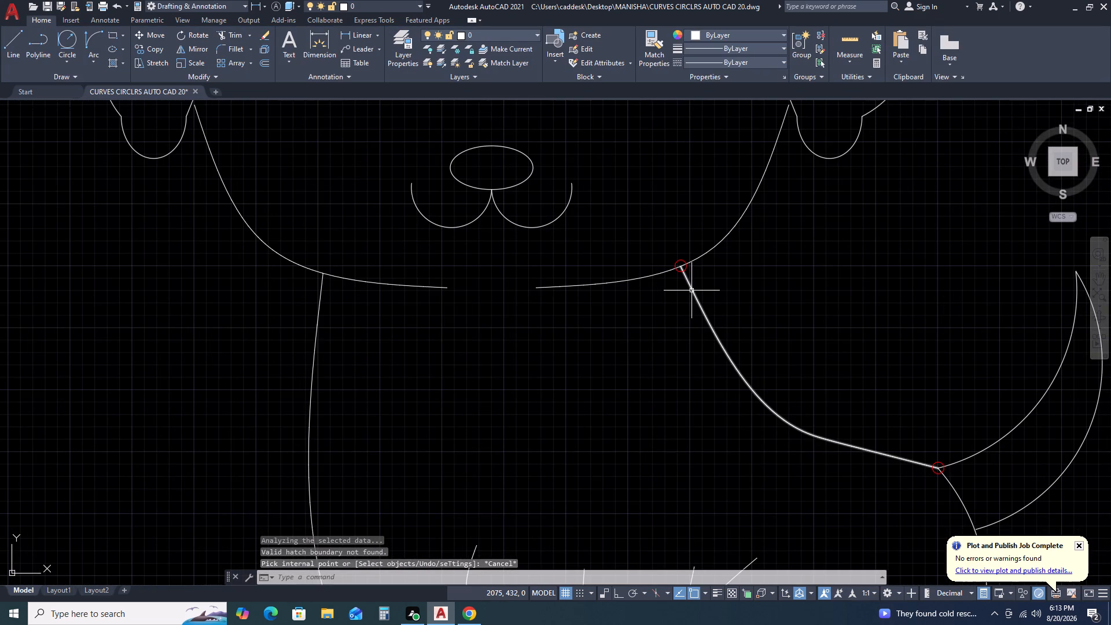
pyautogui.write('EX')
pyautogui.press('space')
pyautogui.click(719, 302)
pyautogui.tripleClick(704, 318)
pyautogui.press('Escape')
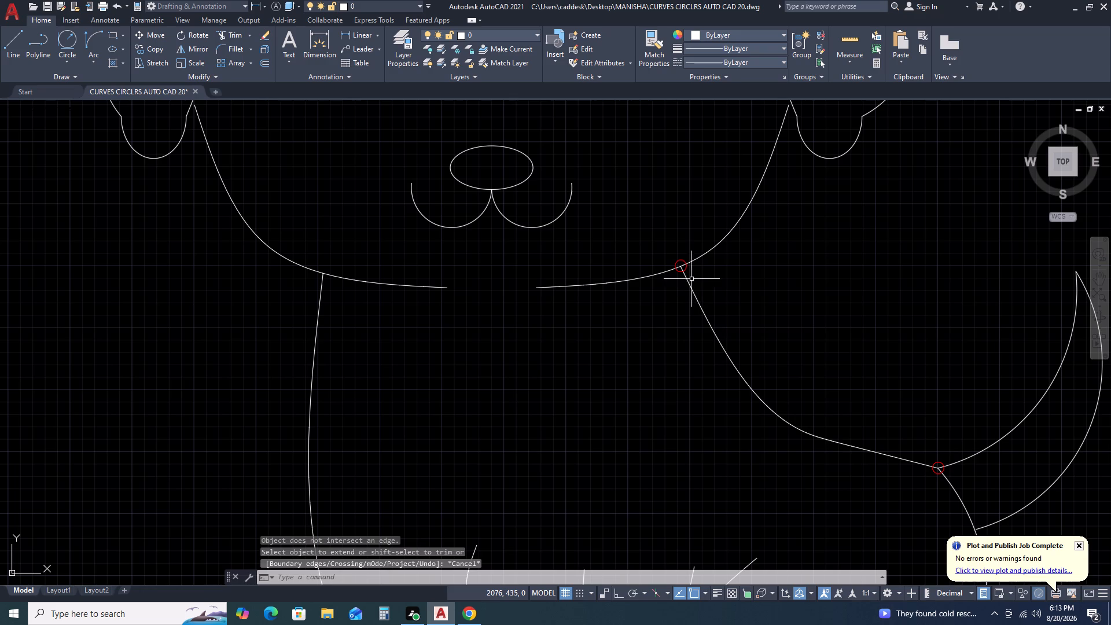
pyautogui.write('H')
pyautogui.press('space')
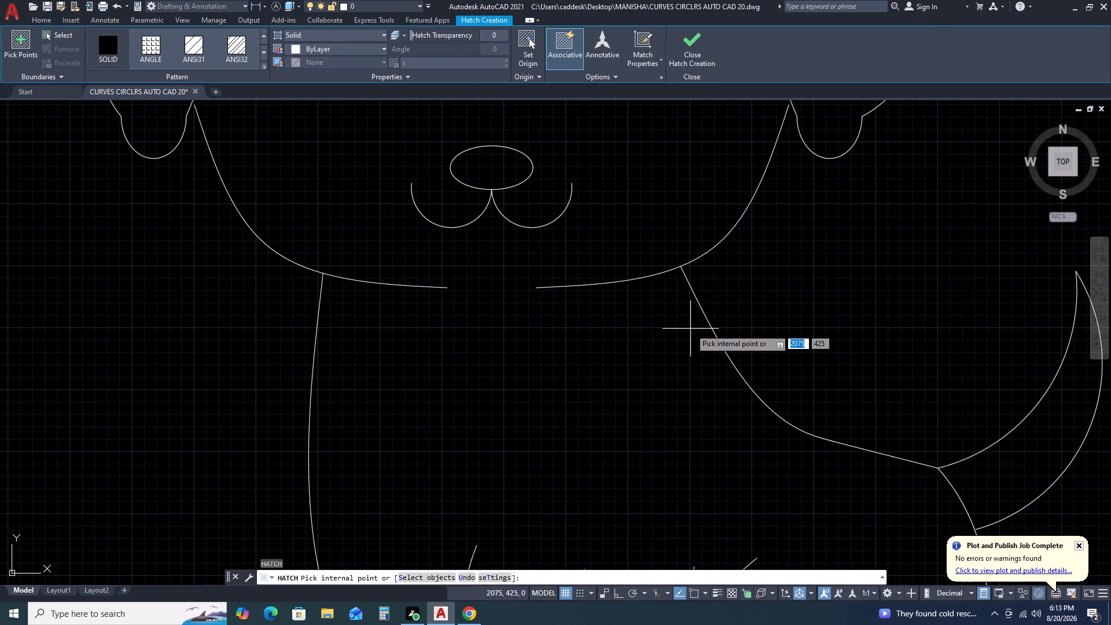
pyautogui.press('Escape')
# Stretch the upper endpoint of the puppy's back spline onto the head outline to close the gap at the neck.
pyautogui.moveTo(920, 475); pyautogui.dragTo(902, 458)
pyautogui.click(893, 440)
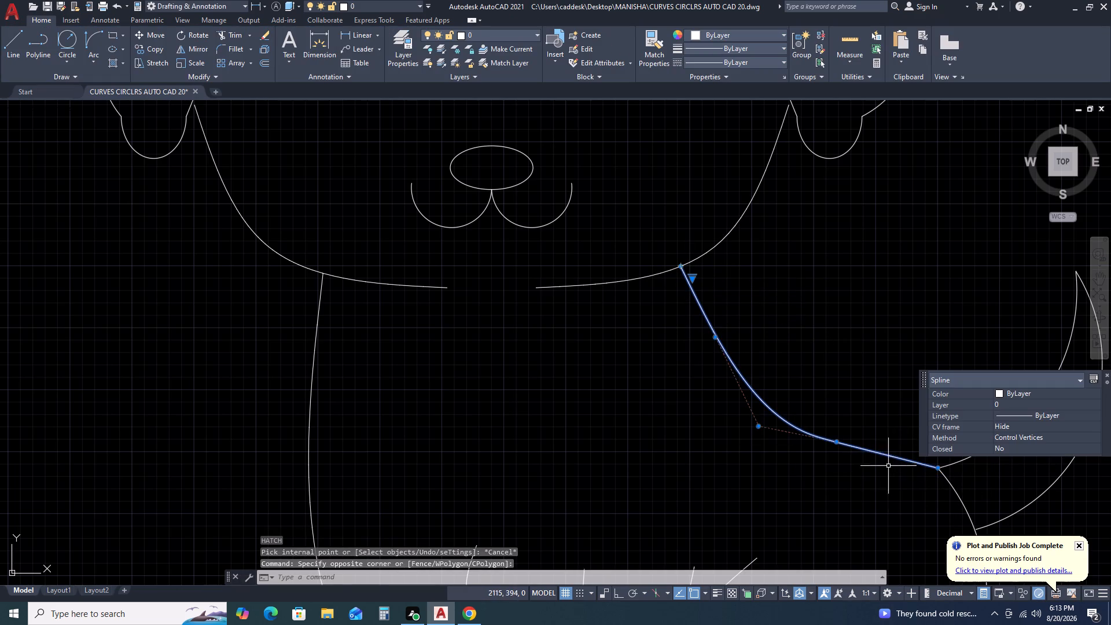
pyautogui.scroll(3, 678, 253)
pyautogui.scroll(4, 689, 325)
pyautogui.scroll(3, 686, 223)
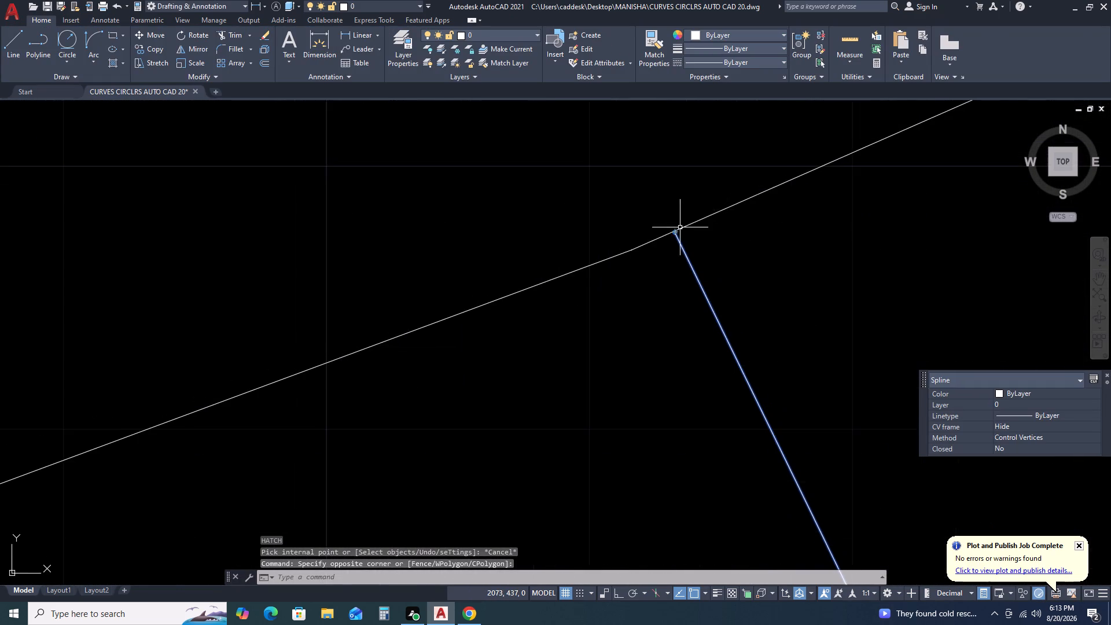
pyautogui.scroll(8, 677, 235)
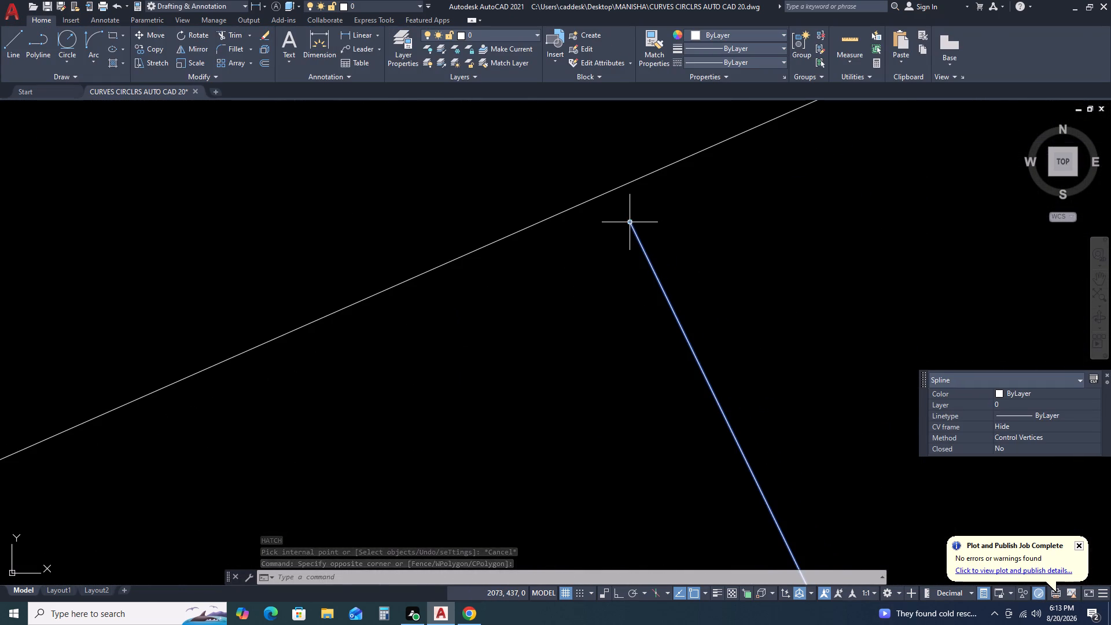
pyautogui.click(628, 221)
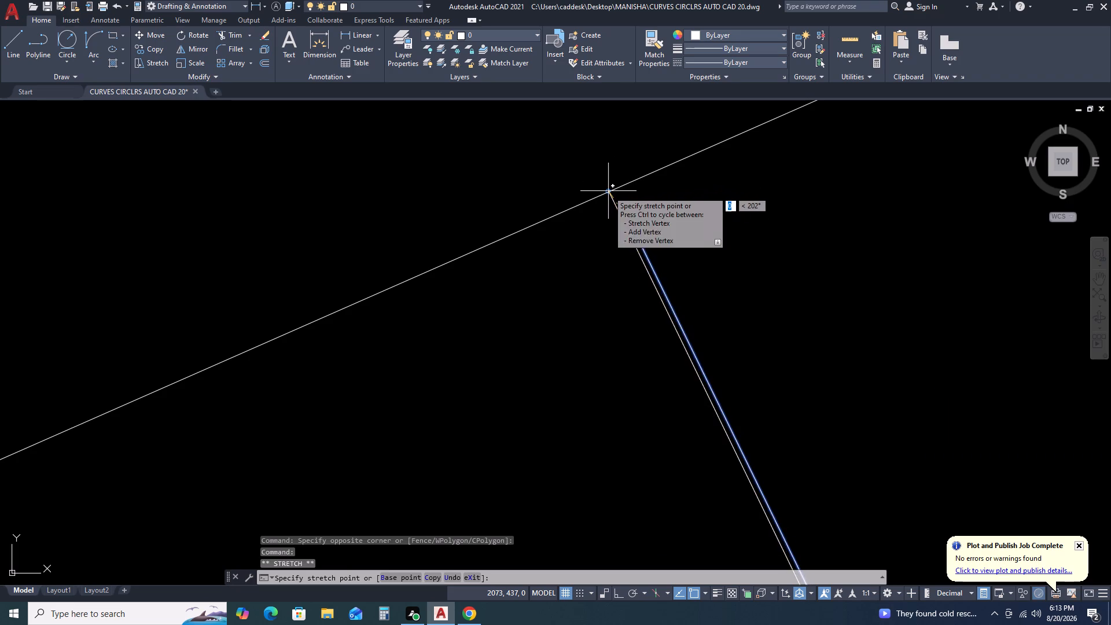
pyautogui.click(611, 187)
pyautogui.scroll(-1, 603, 167)
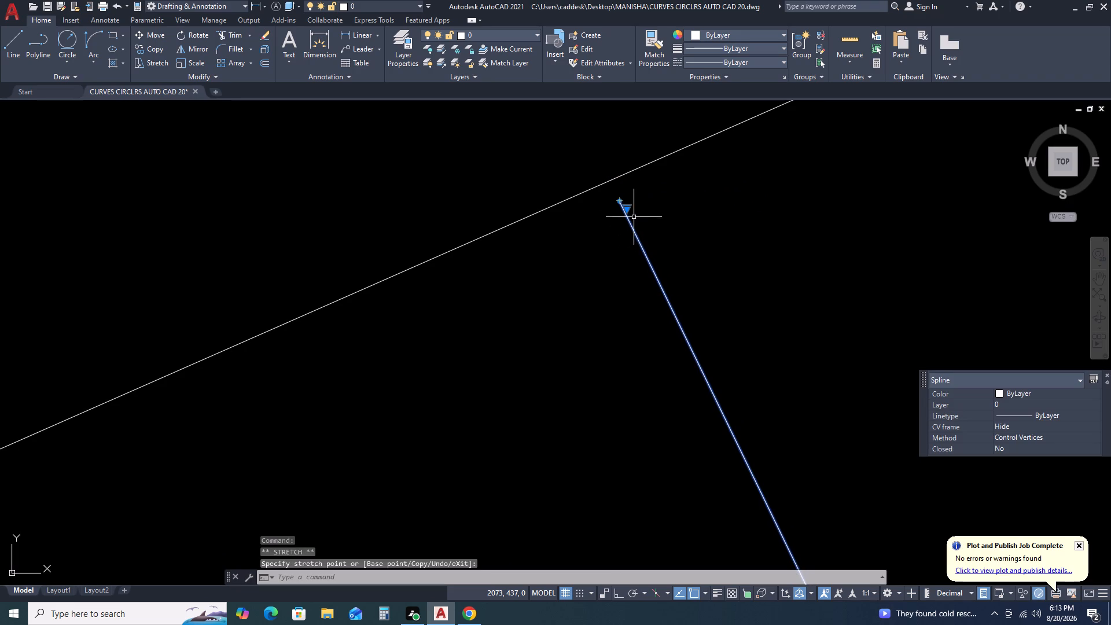
pyautogui.click(616, 201)
pyautogui.click(607, 177)
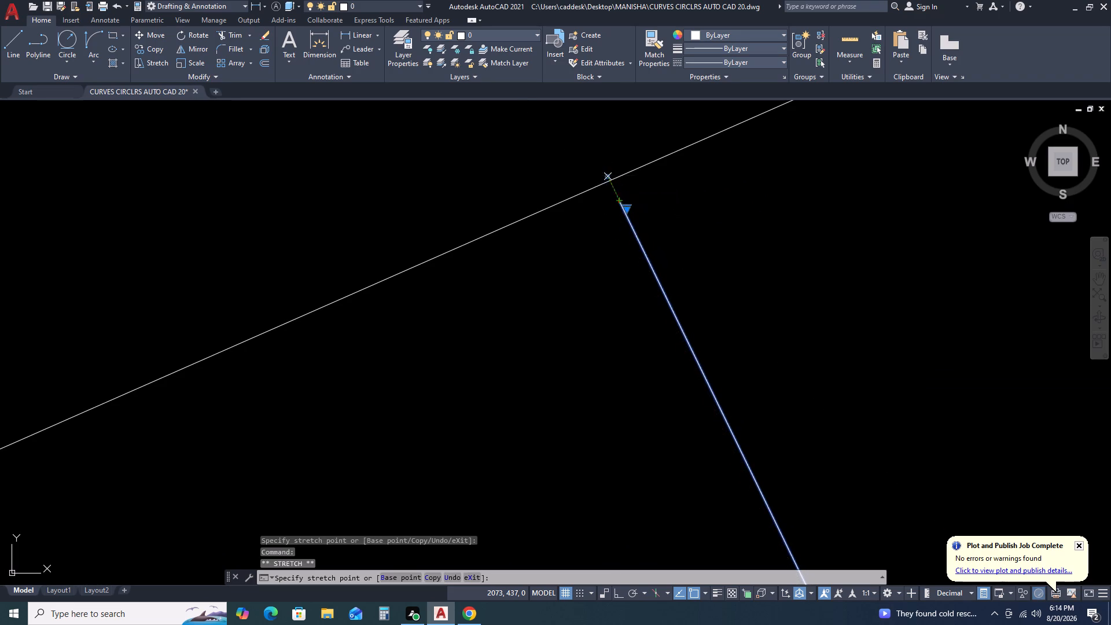
# Examine the junction of the puppy's back spline, tail curve and rump curve closely for an open gap.
pyautogui.scroll(-17, 606, 209)
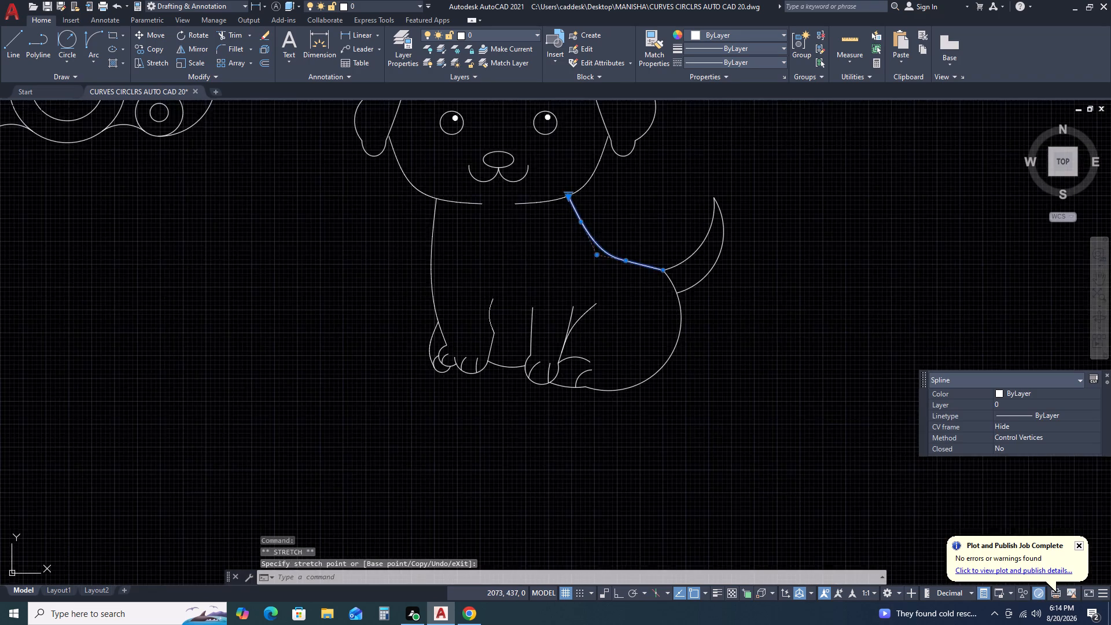
pyautogui.scroll(-3, 569, 196)
pyautogui.scroll(4, 616, 217)
pyautogui.scroll(4, 564, 300)
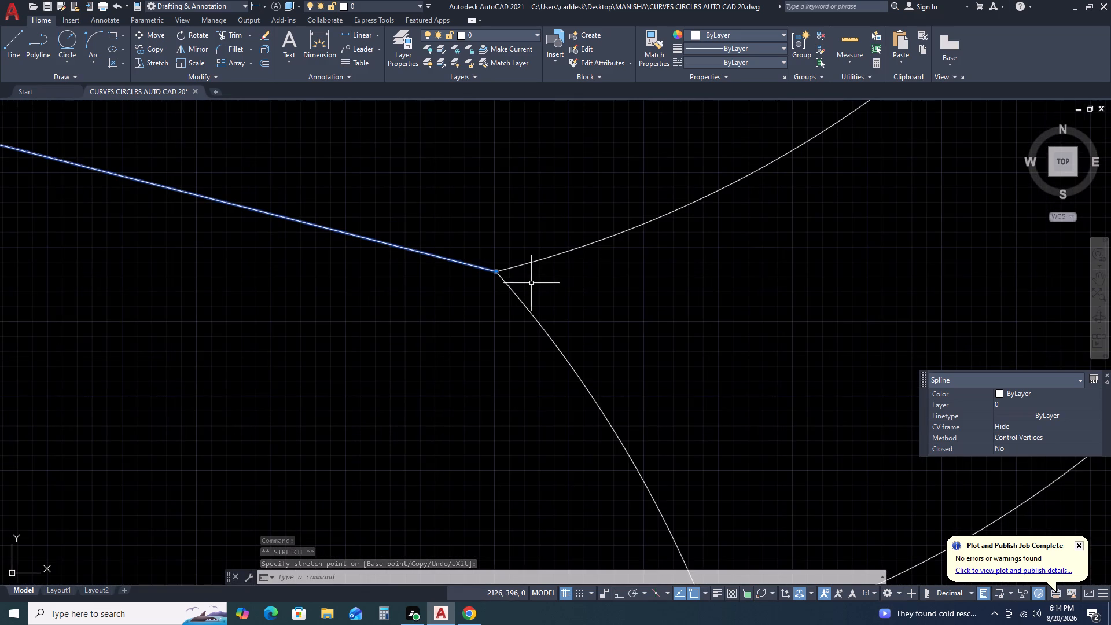
pyautogui.scroll(4, 473, 262)
pyautogui.scroll(4, 576, 322)
pyautogui.scroll(3, 860, 320)
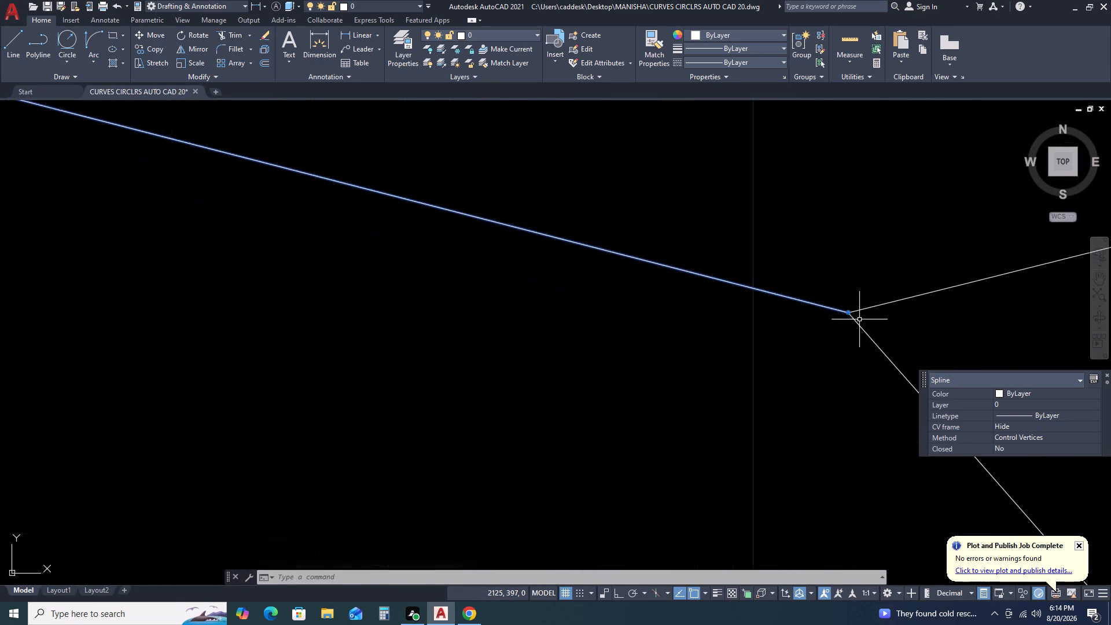
pyautogui.scroll(1, 858, 317)
pyautogui.scroll(3, 806, 292)
pyautogui.moveTo(860, 338); pyautogui.dragTo(787, 338, button='middle')
pyautogui.moveTo(745, 332); pyautogui.dragTo(588, 315, button='middle')
pyautogui.moveTo(559, 313); pyautogui.dragTo(532, 310, button='middle')
pyautogui.scroll(3, 665, 400)
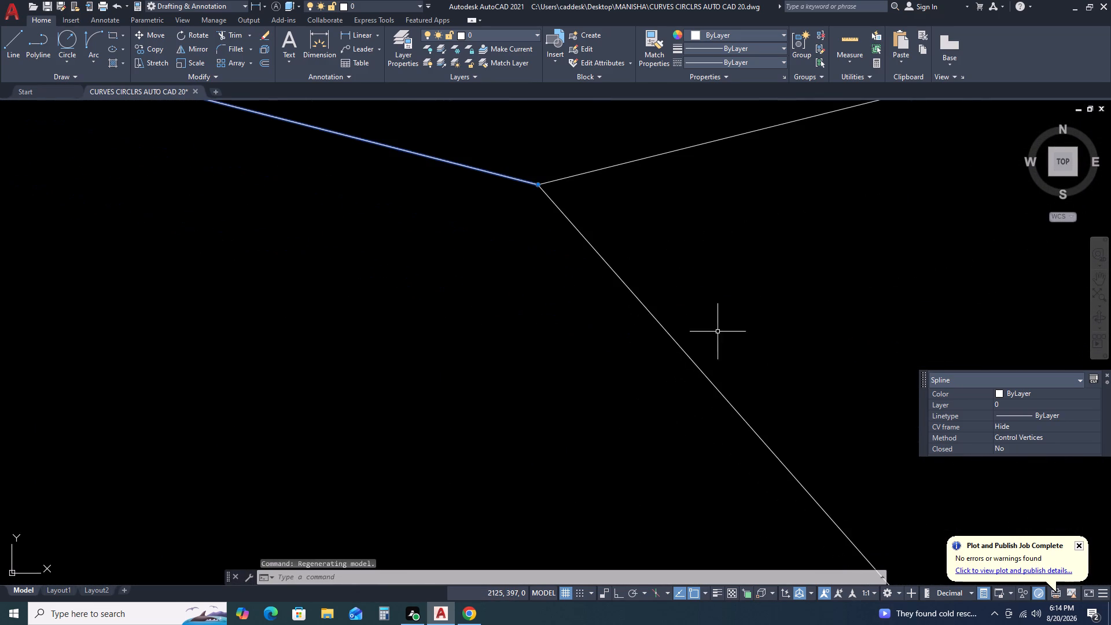
pyautogui.moveTo(743, 300); pyautogui.dragTo(733, 307)
pyautogui.click(577, 363)
pyautogui.scroll(3, 542, 196)
pyautogui.moveTo(561, 208); pyautogui.dragTo(604, 610, button='middle')
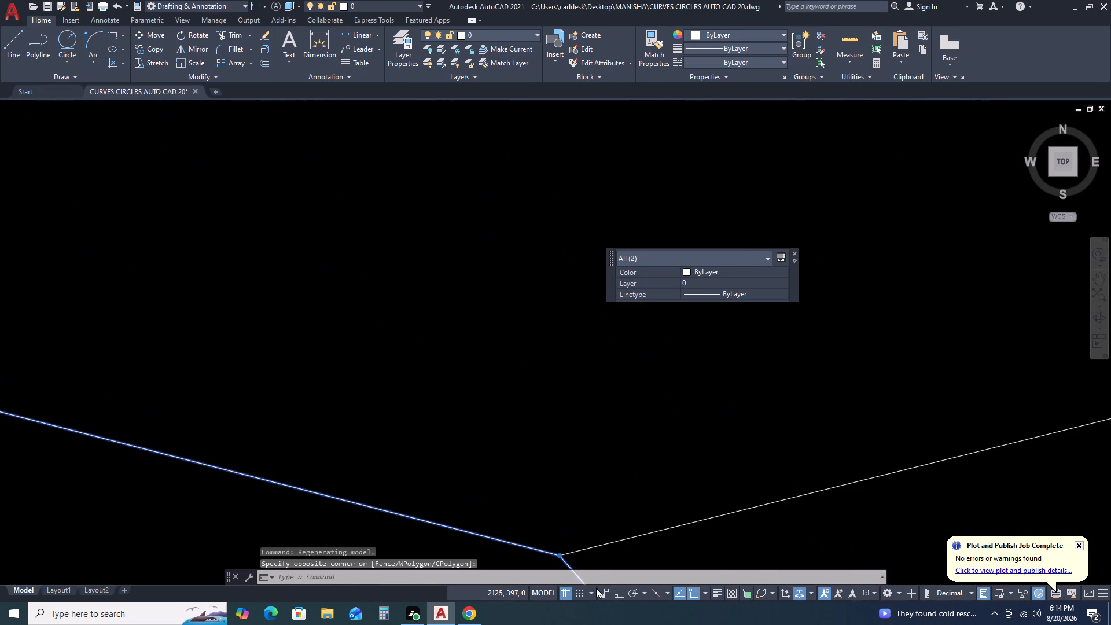
pyautogui.scroll(3, 575, 558)
pyautogui.moveTo(585, 538); pyautogui.dragTo(801, 343, button='middle')
pyautogui.scroll(3, 726, 344)
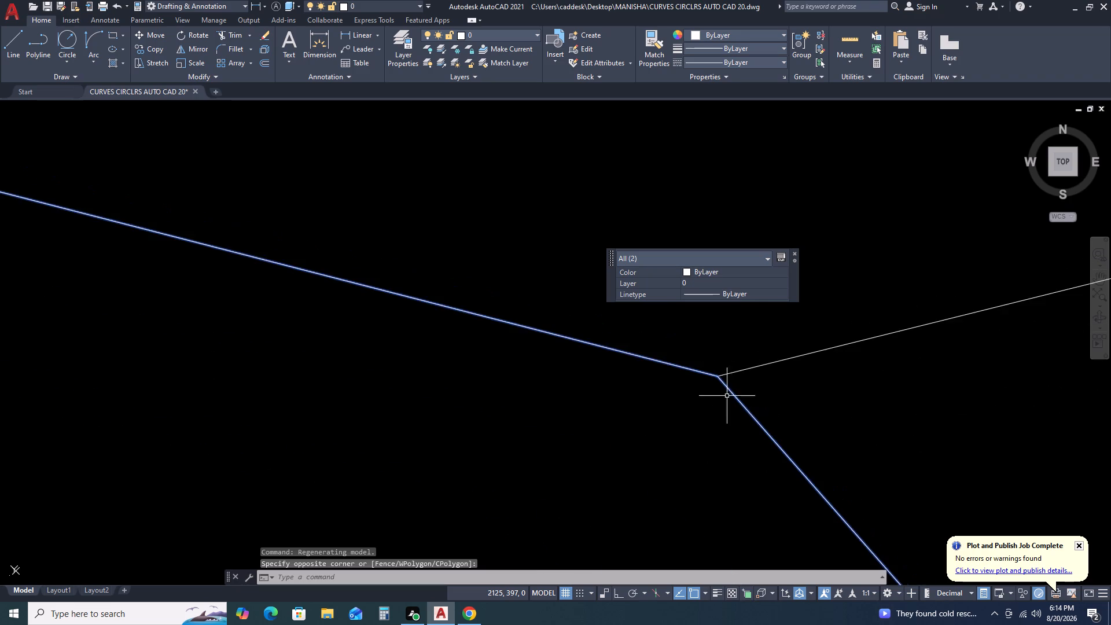
pyautogui.scroll(3, 722, 398)
pyautogui.moveTo(708, 365); pyautogui.dragTo(635, 428, button='middle')
pyautogui.scroll(7, 632, 380)
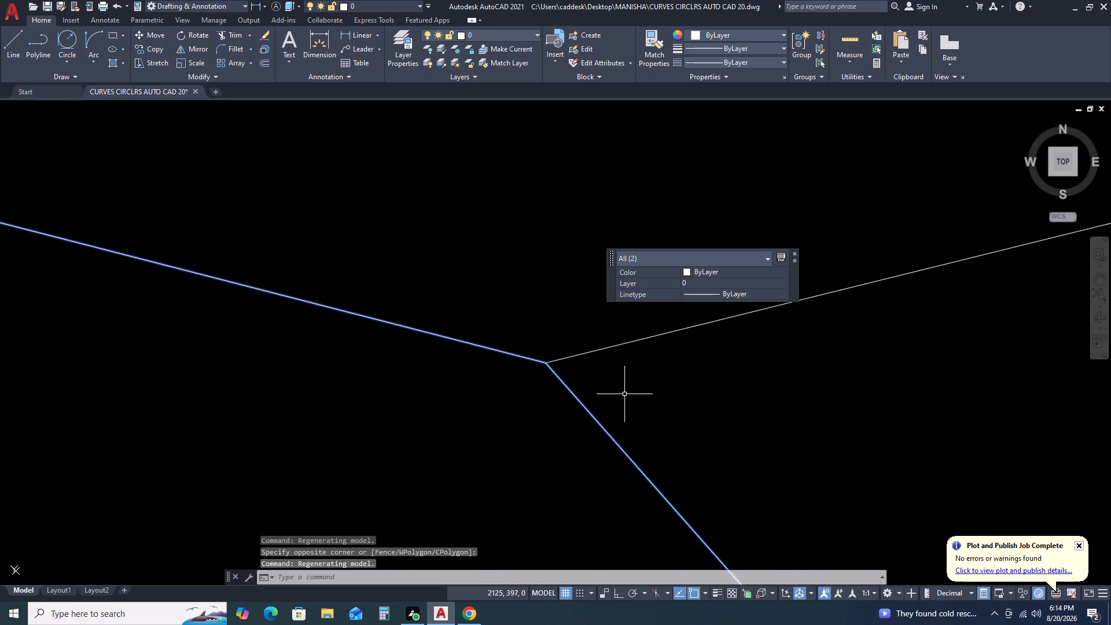
pyautogui.scroll(4, 561, 364)
pyautogui.press('Escape')
pyautogui.scroll(-18, 559, 363)
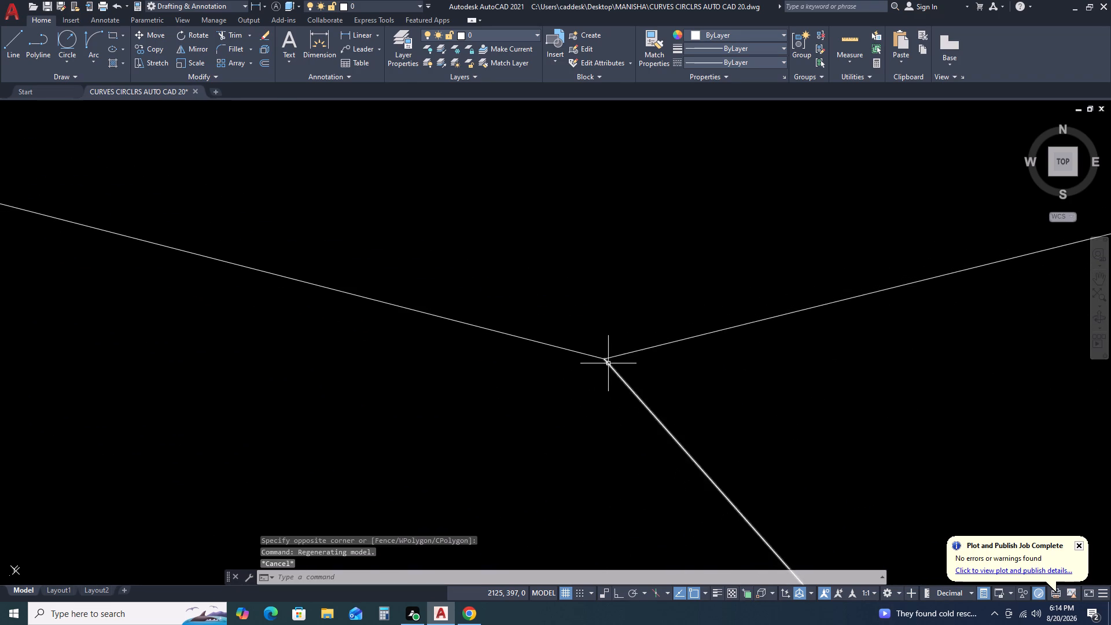
pyautogui.scroll(-20, 609, 365)
pyautogui.scroll(-2, 609, 365)
pyautogui.scroll(4, 678, 361)
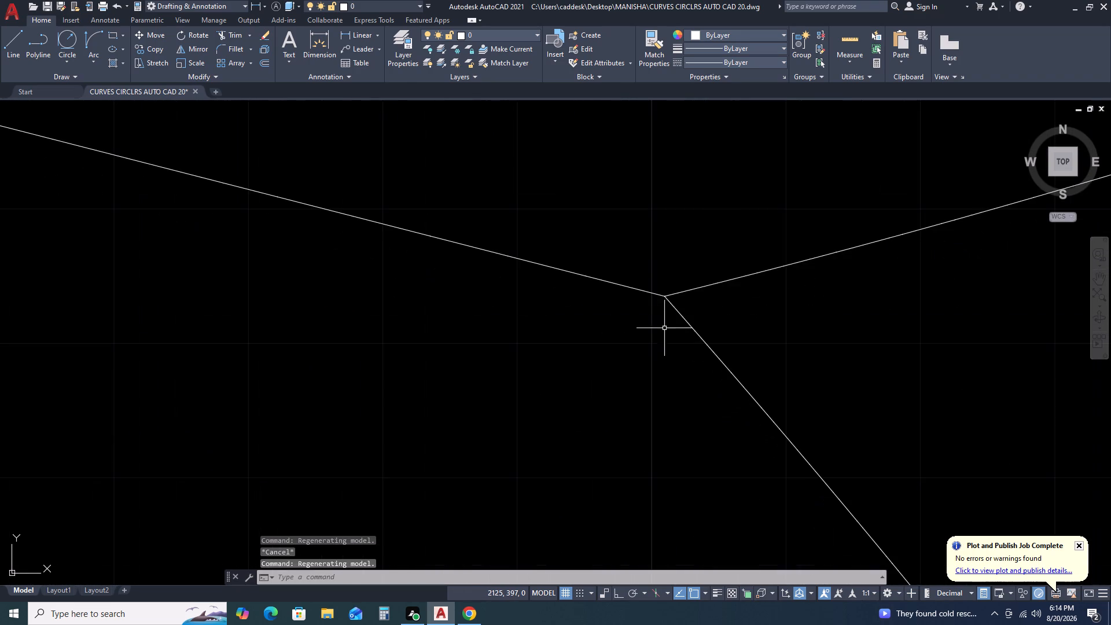
# Examine the rump arc's upper endpoint where it meets the back spline and the inner tail curve for an open gap.
pyautogui.scroll(8, 661, 289)
pyautogui.scroll(5, 742, 346)
pyautogui.moveTo(722, 344); pyautogui.dragTo(760, 440, button='middle')
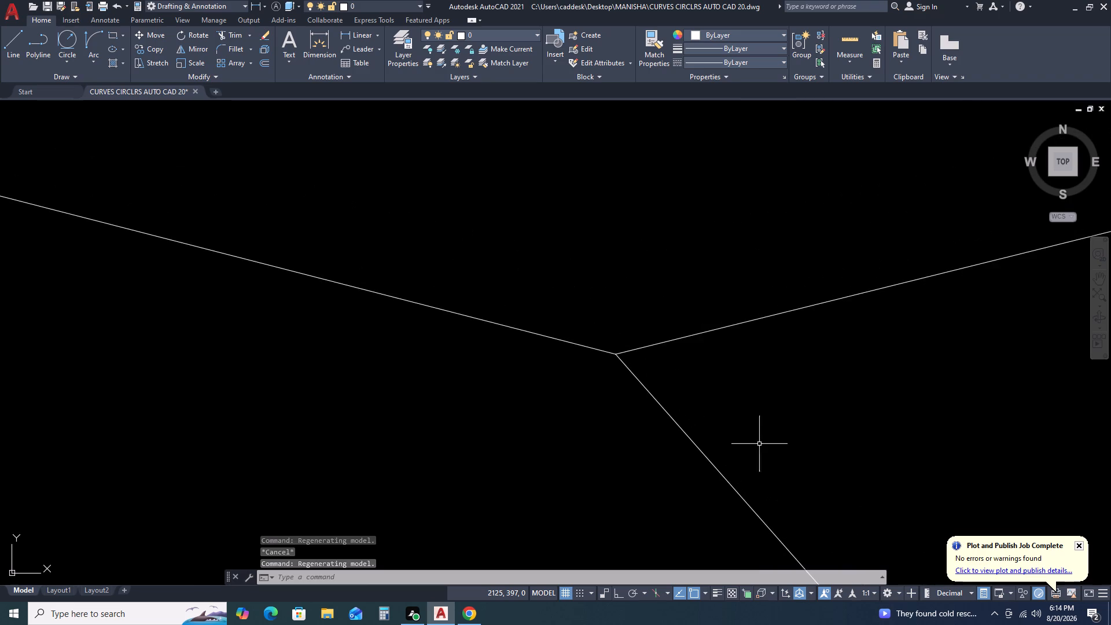
pyautogui.scroll(3, 607, 337)
pyautogui.click(683, 436)
pyautogui.click(634, 454)
pyautogui.scroll(3, 632, 389)
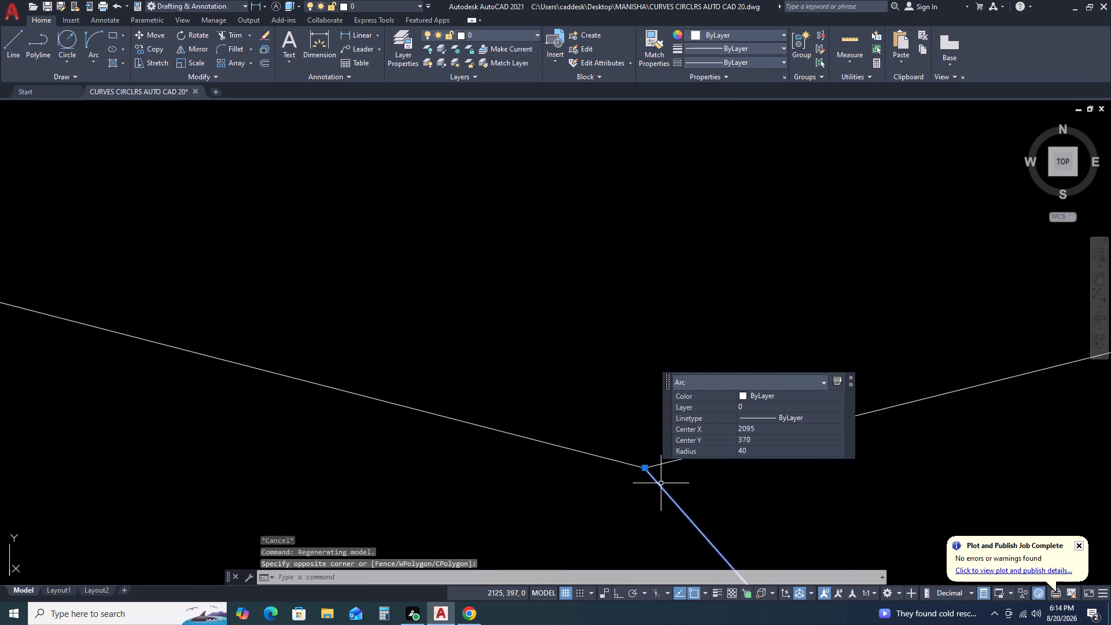
pyautogui.scroll(14, 646, 474)
pyautogui.press('Escape')
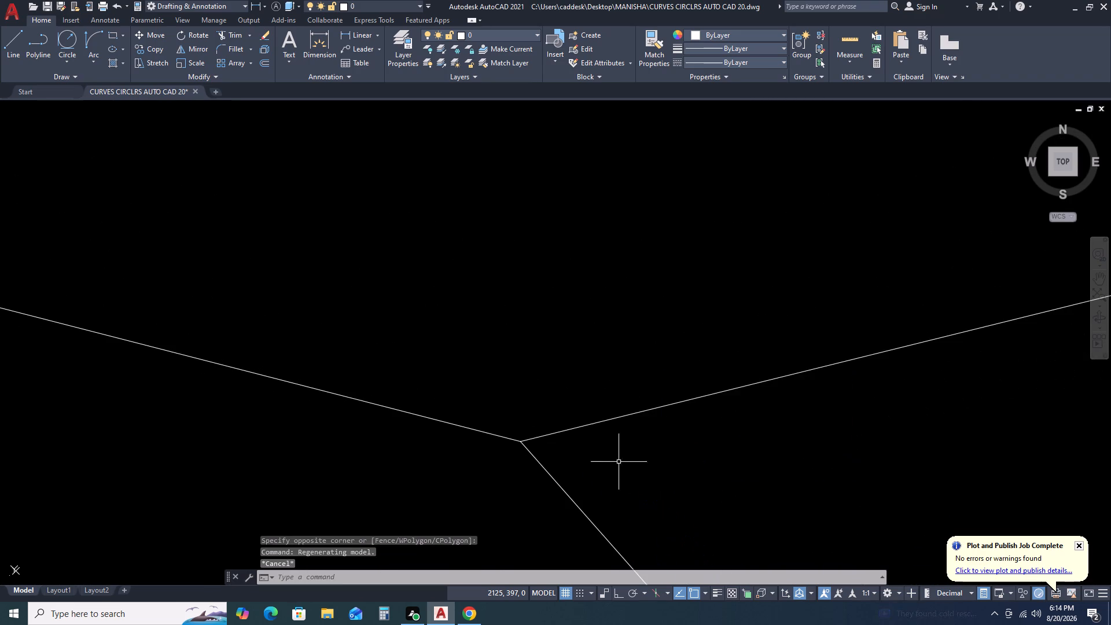
pyautogui.scroll(3, 501, 429)
pyautogui.moveTo(576, 503); pyautogui.dragTo(631, 384, button='middle')
pyautogui.scroll(3, 633, 384)
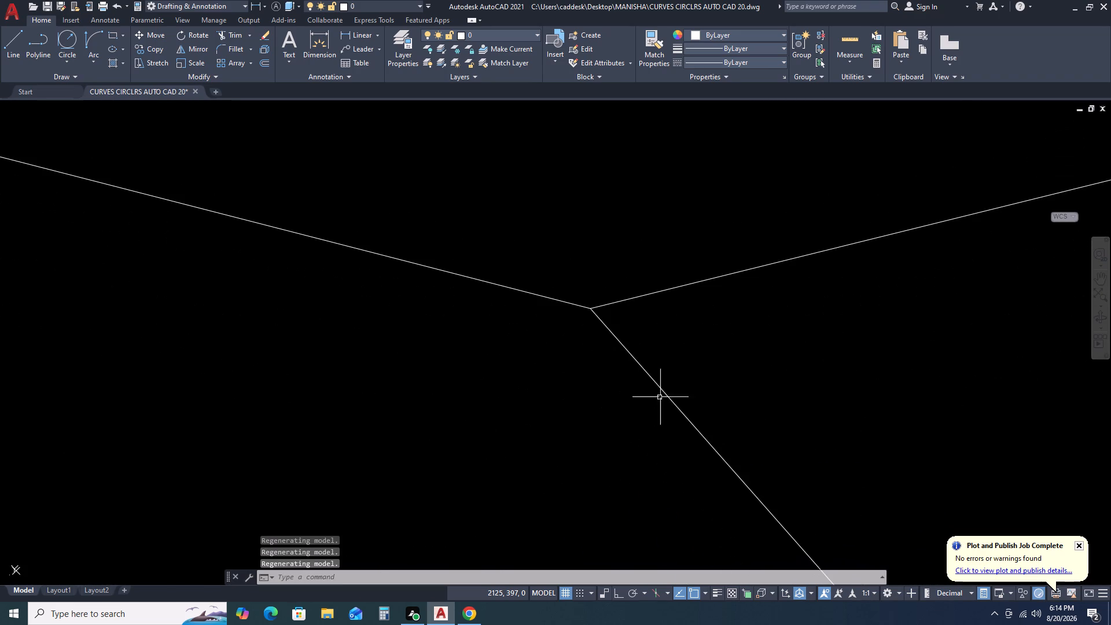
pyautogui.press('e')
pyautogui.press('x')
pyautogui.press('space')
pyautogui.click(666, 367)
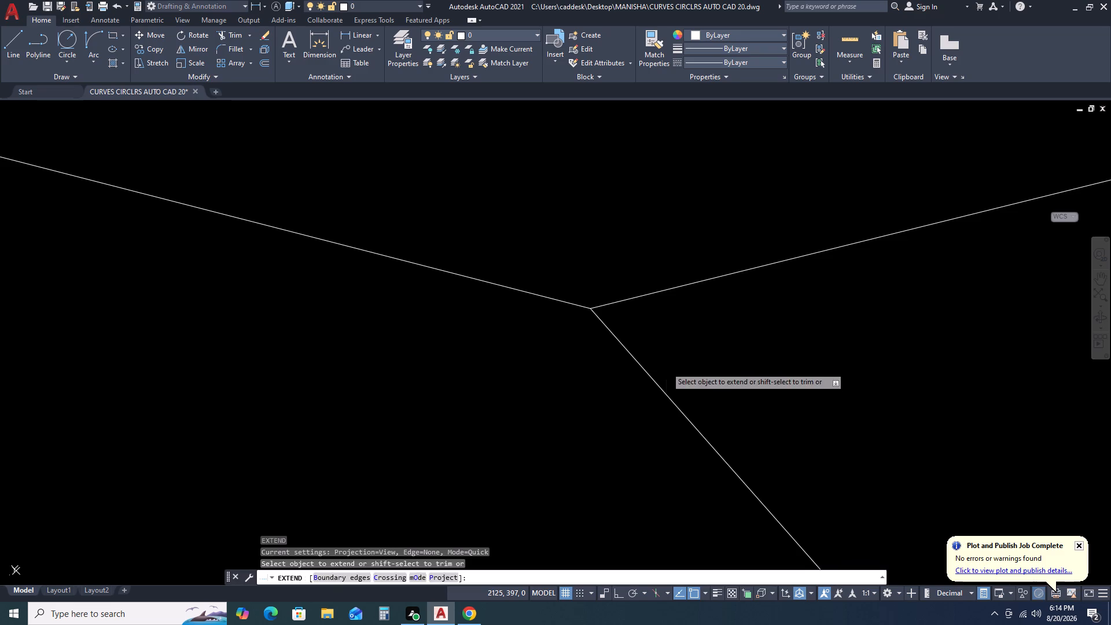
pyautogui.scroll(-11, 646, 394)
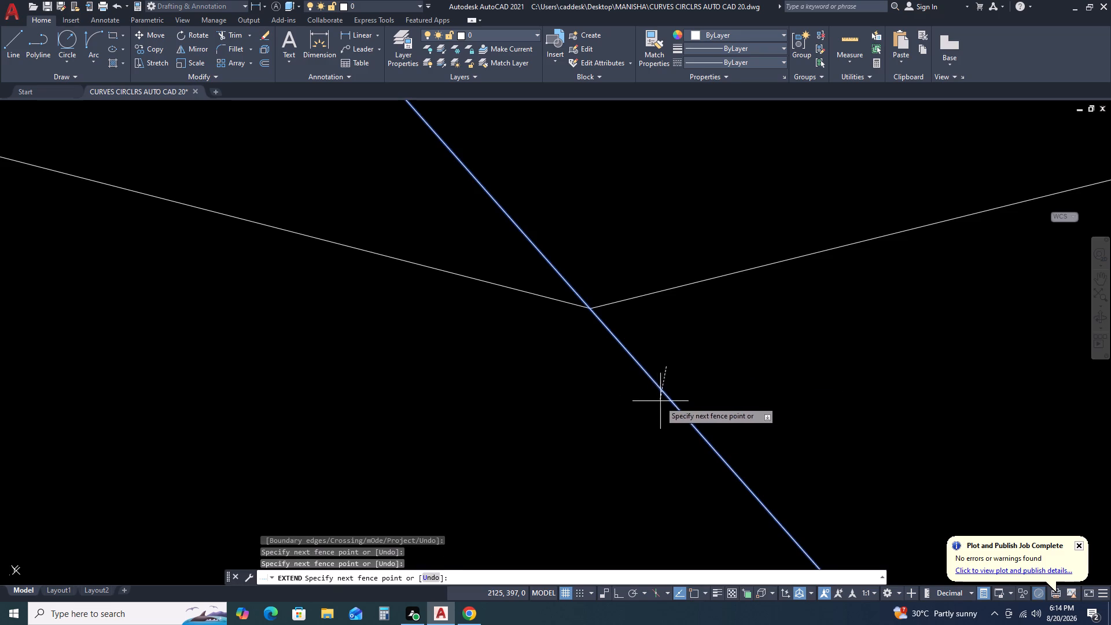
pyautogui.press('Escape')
# Check the rump arc's end grip and the surrounding back and tail curve junction again for a gap.
pyautogui.scroll(-5, 669, 394)
pyautogui.click(667, 394)
pyautogui.scroll(3, 657, 385)
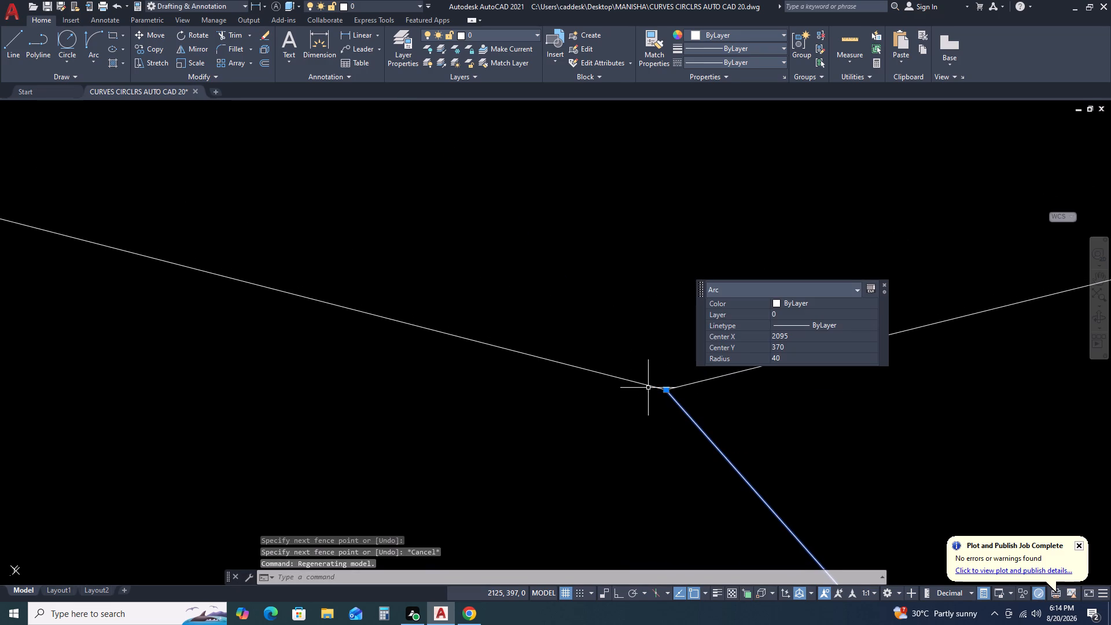
pyautogui.click(648, 387)
pyautogui.scroll(4, 677, 396)
pyautogui.press('Escape')
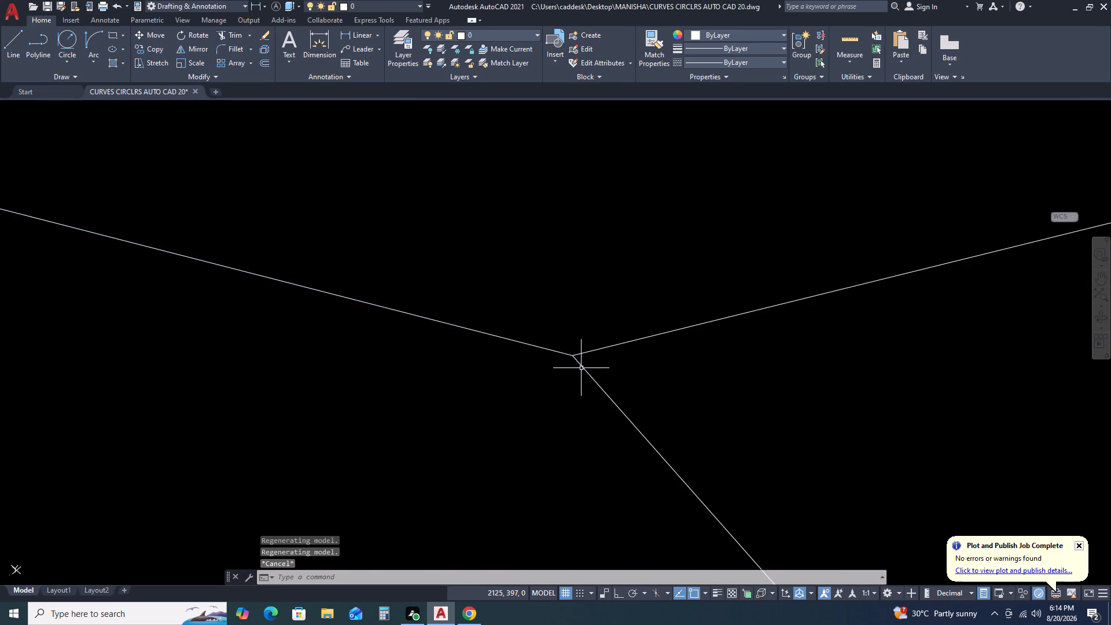
pyautogui.scroll(-13, 594, 371)
pyautogui.scroll(1, 700, 389)
pyautogui.scroll(-15, 704, 389)
pyautogui.scroll(1, 782, 398)
pyautogui.scroll(-7, 782, 397)
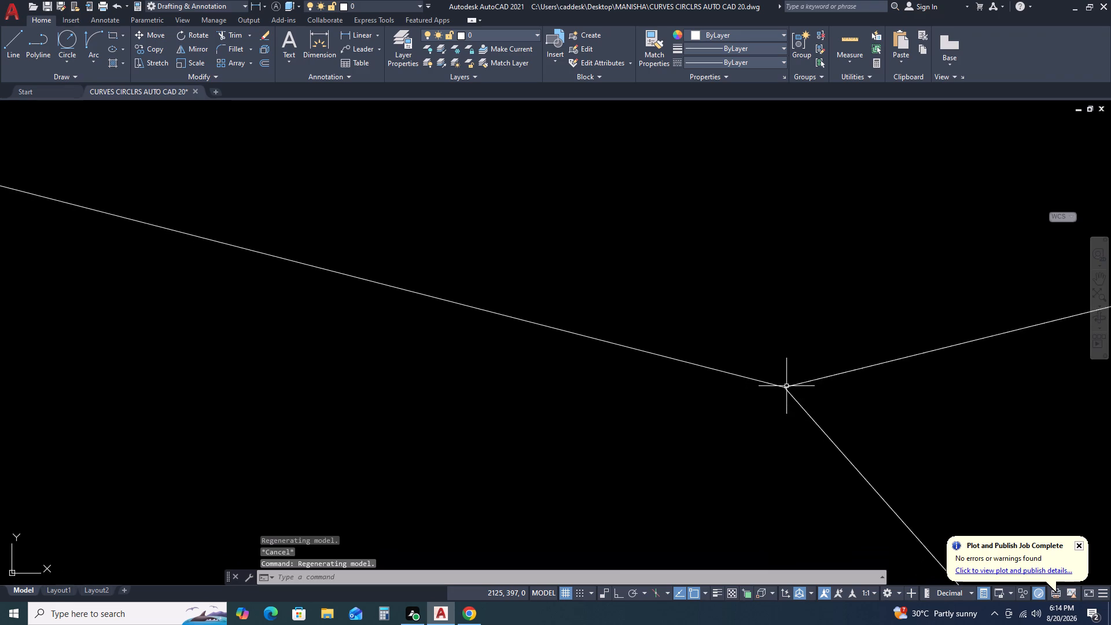
pyautogui.scroll(1, 788, 384)
pyautogui.scroll(-20, 788, 384)
pyautogui.scroll(-1, 788, 384)
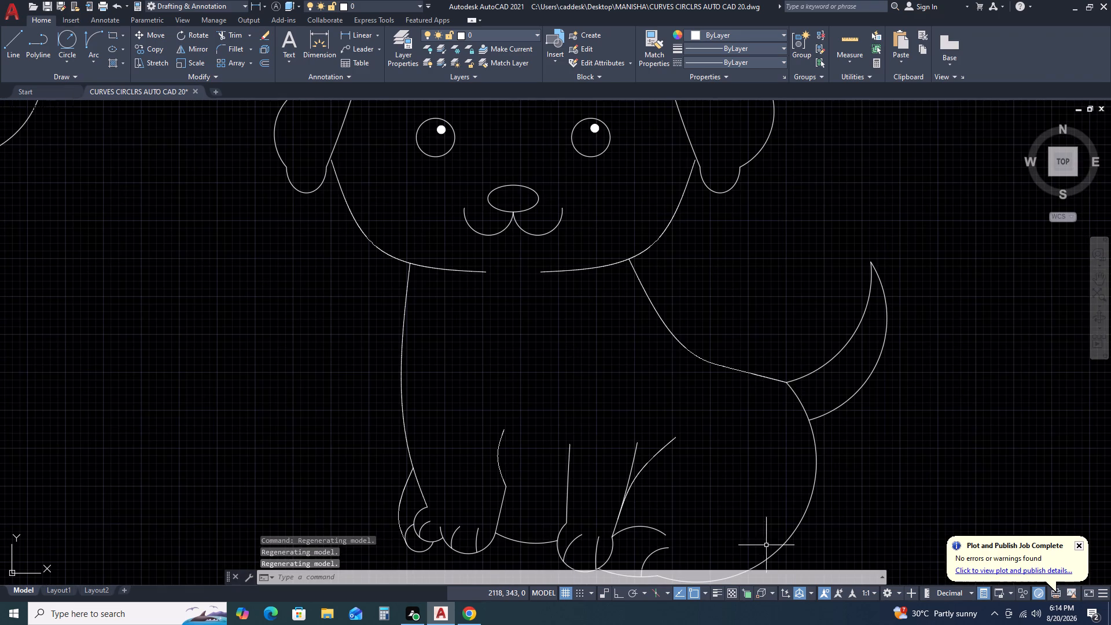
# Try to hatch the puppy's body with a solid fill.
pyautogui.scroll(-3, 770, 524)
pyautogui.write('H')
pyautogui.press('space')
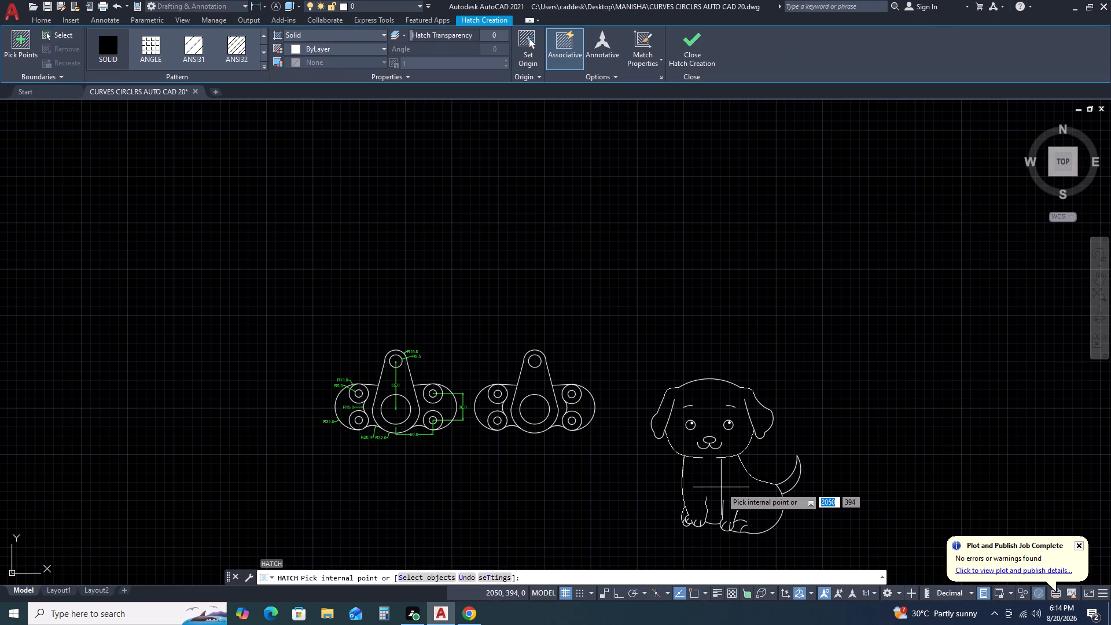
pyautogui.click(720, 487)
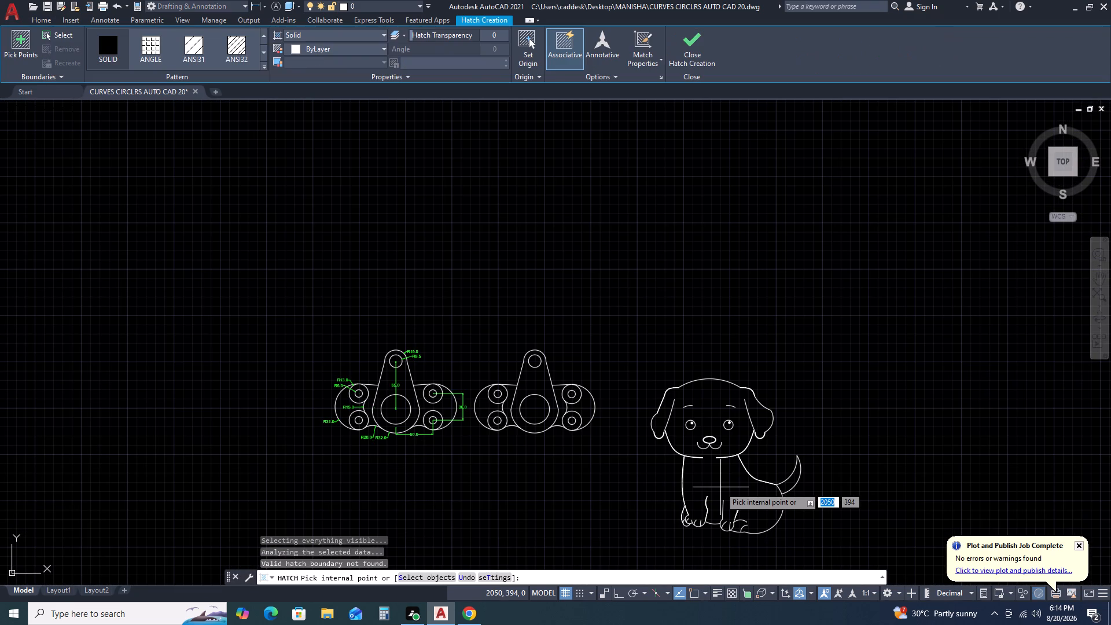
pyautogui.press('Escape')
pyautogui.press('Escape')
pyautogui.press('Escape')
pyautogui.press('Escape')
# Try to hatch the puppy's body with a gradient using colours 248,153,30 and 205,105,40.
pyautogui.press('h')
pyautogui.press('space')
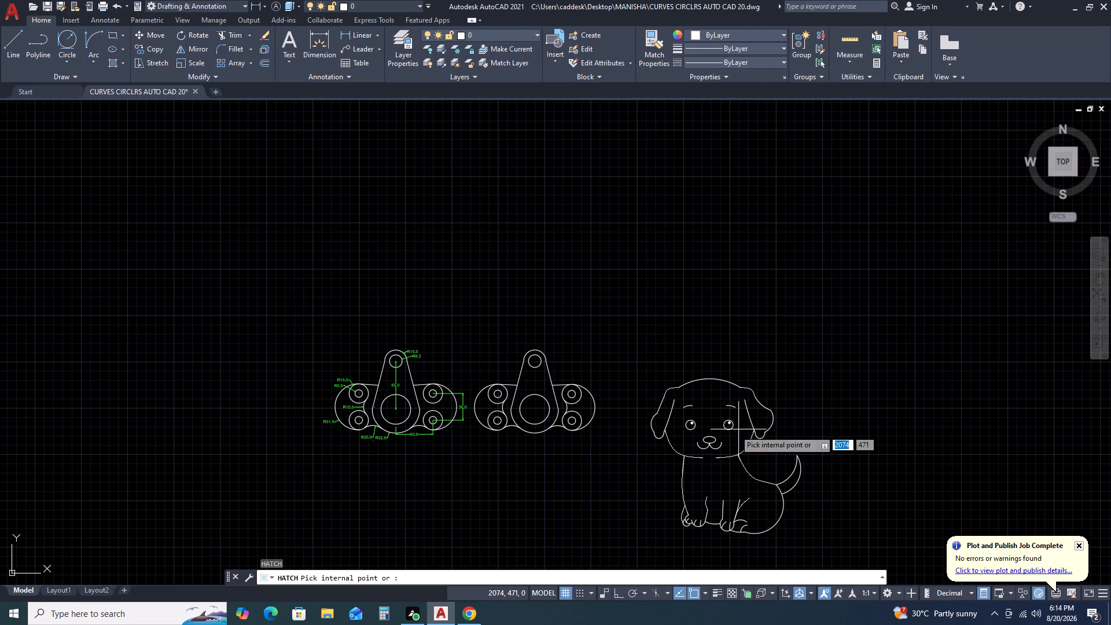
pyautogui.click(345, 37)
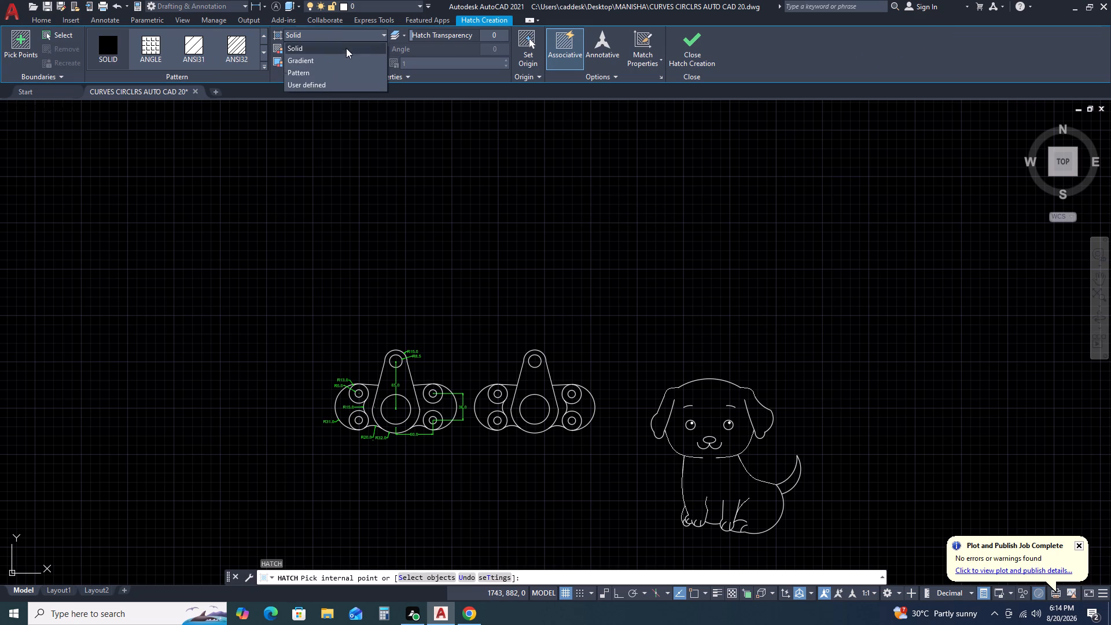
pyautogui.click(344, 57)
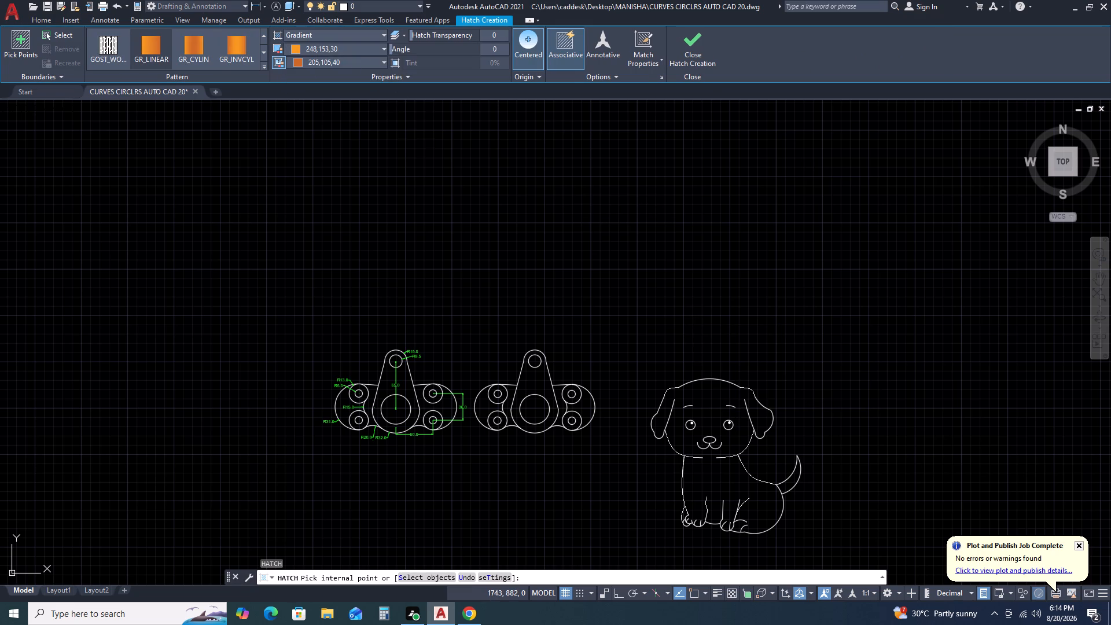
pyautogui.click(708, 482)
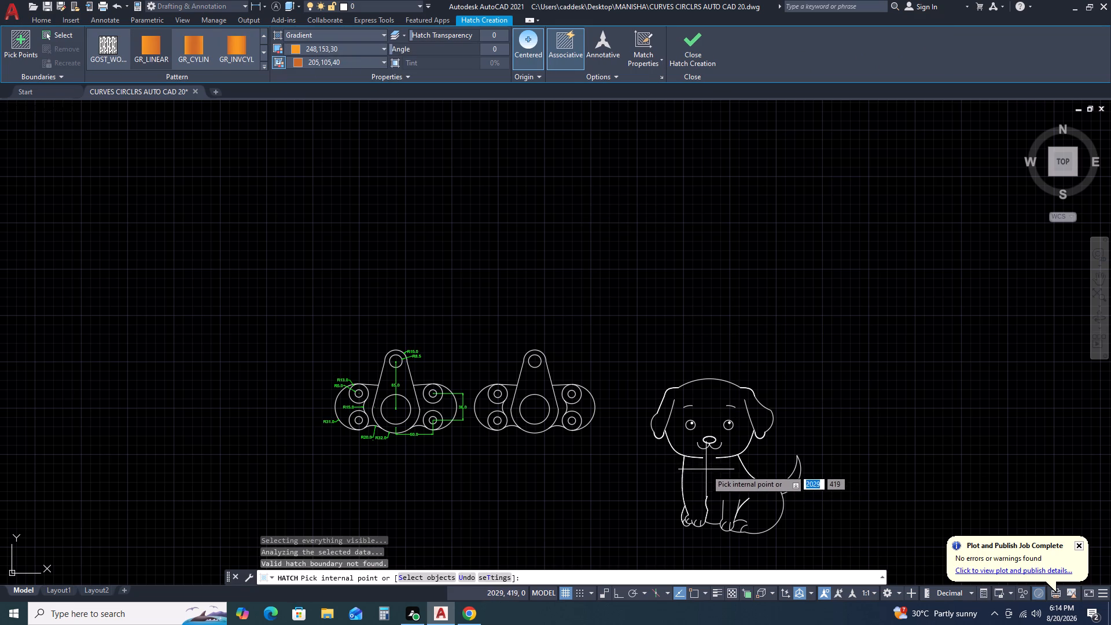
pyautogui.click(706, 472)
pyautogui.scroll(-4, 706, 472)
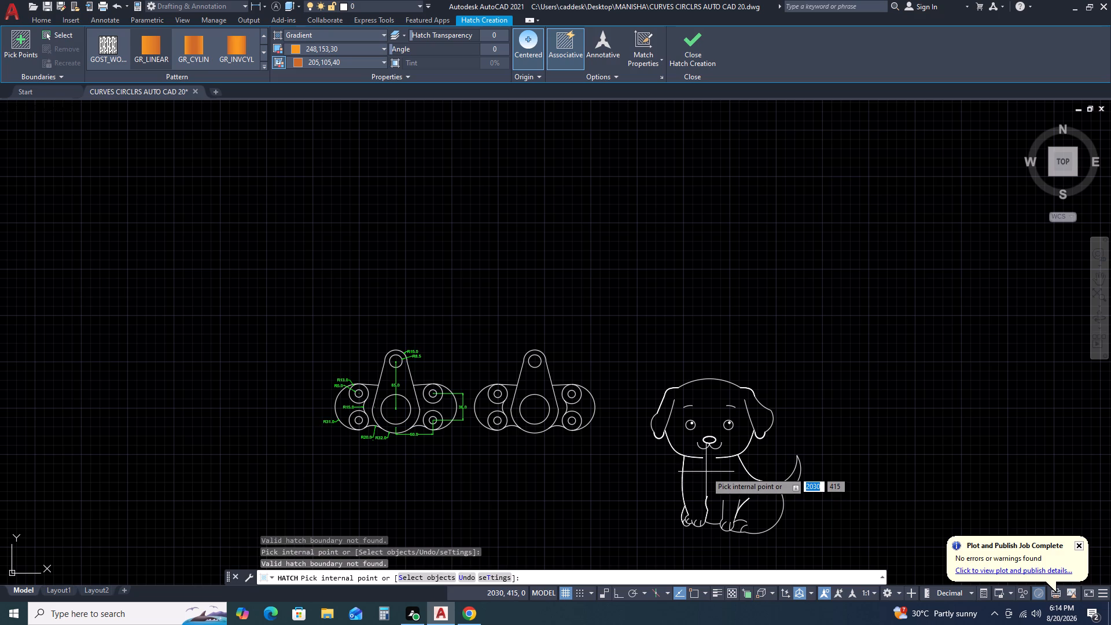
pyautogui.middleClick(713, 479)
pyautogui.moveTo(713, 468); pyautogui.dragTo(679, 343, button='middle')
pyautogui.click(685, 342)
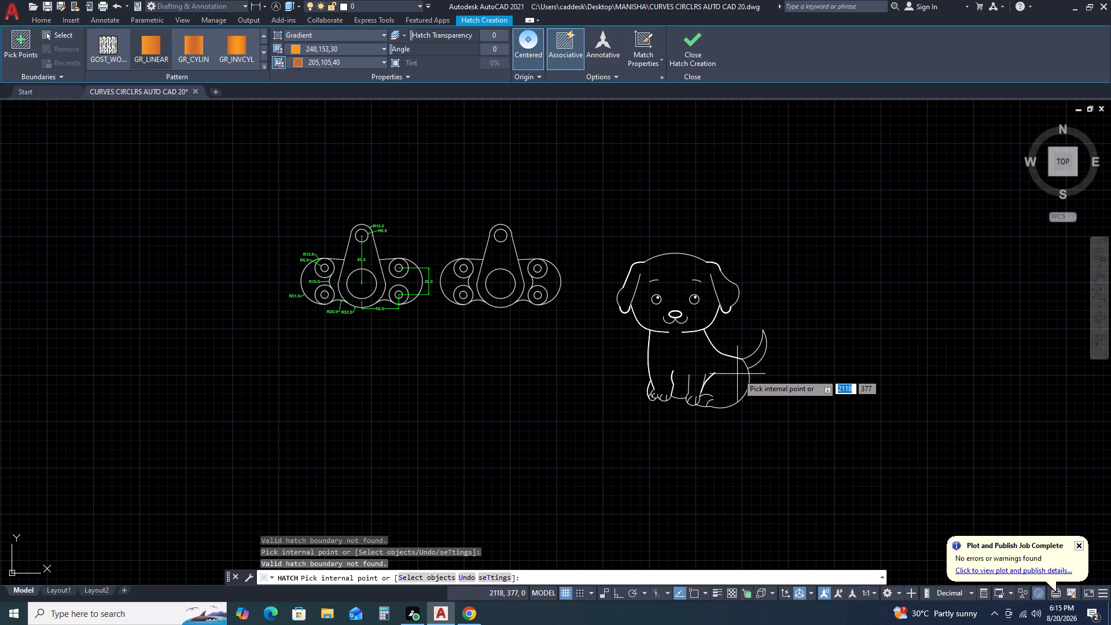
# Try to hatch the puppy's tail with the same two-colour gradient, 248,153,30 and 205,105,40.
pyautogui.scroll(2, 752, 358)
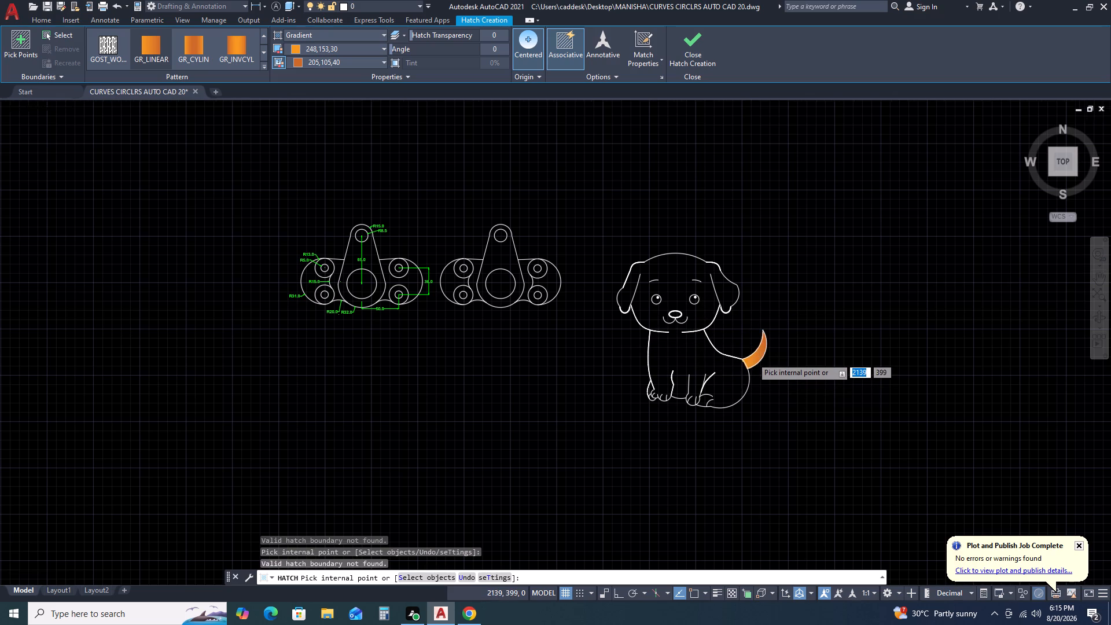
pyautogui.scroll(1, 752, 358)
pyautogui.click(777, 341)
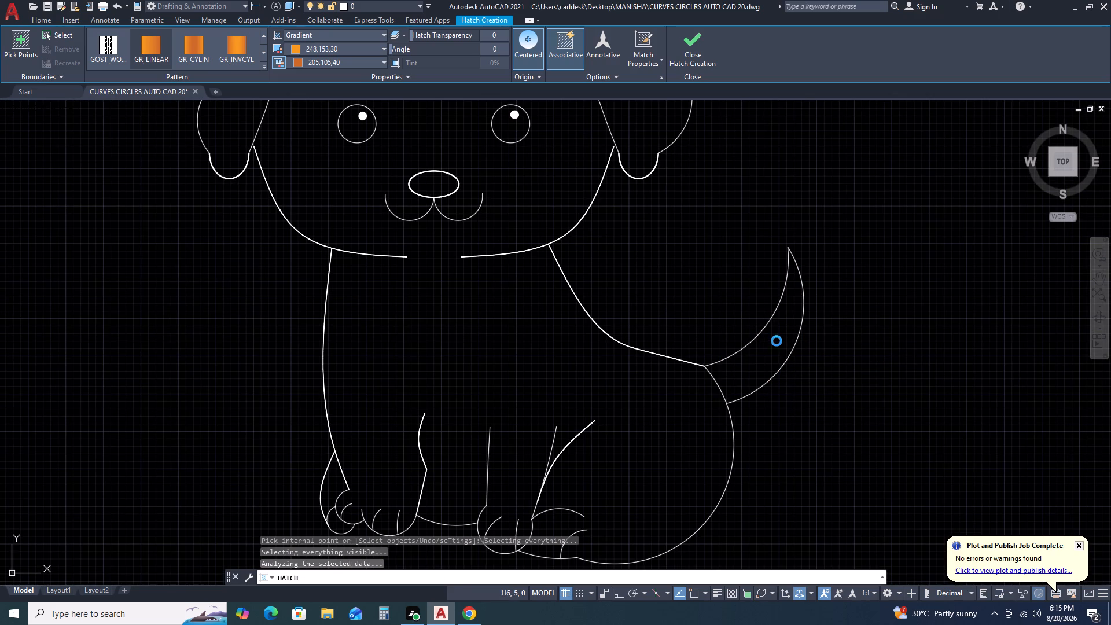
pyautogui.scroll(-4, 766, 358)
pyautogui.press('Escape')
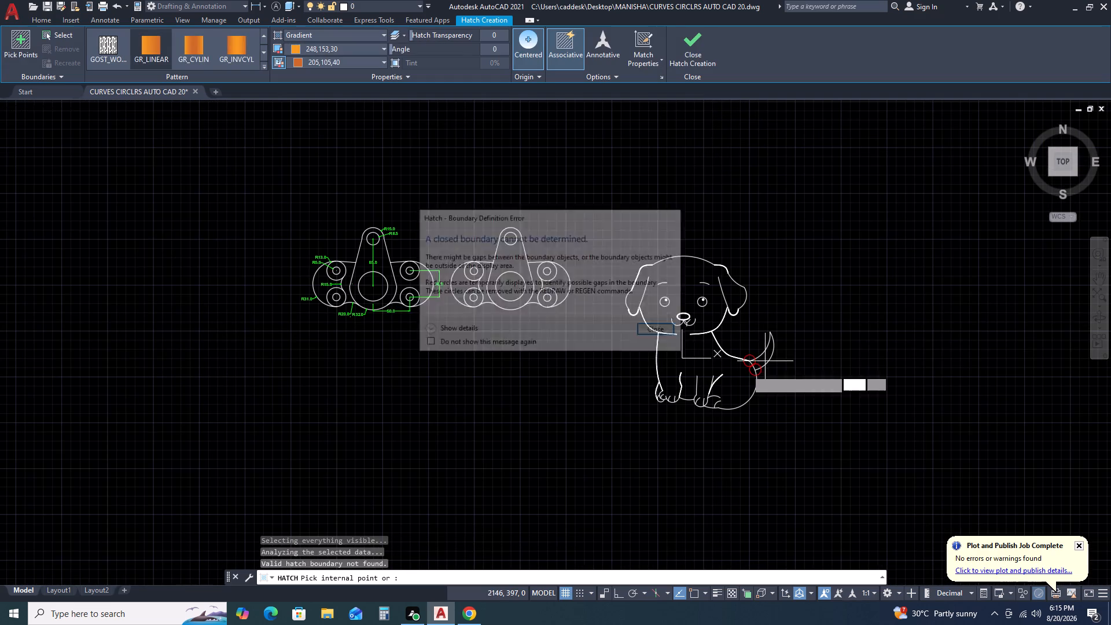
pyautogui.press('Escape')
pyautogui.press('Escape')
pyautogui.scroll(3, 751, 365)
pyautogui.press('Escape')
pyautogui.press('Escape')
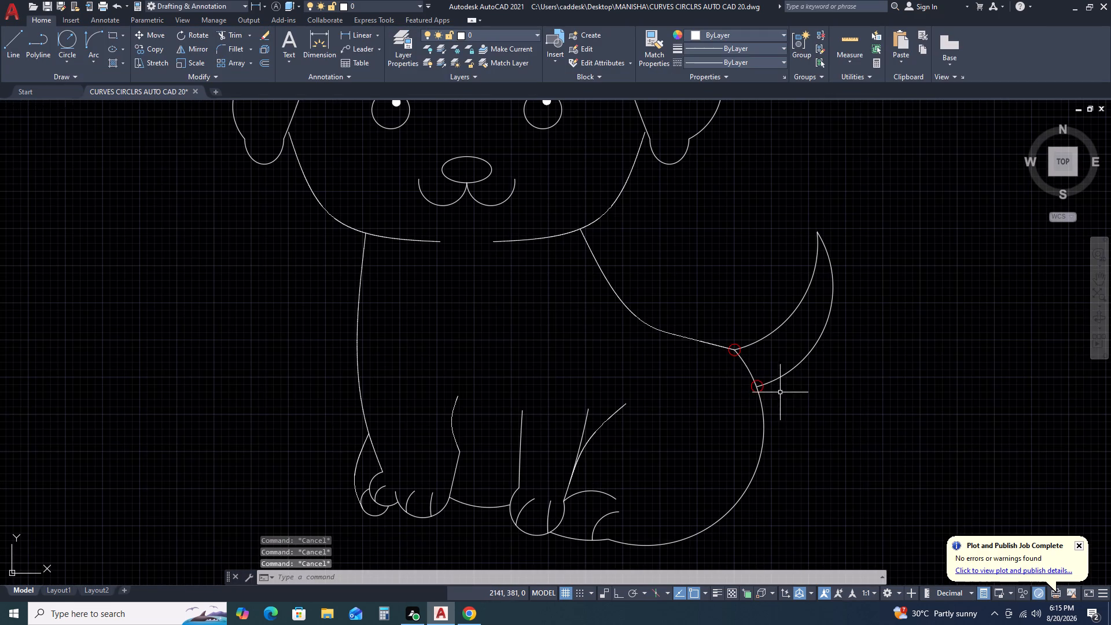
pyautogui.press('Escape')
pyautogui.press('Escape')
# Extend the inner tail curve past its junction with the rump until it meets the puppy's back curve.
pyautogui.scroll(3, 730, 337)
pyautogui.write('EX')
pyautogui.press('space')
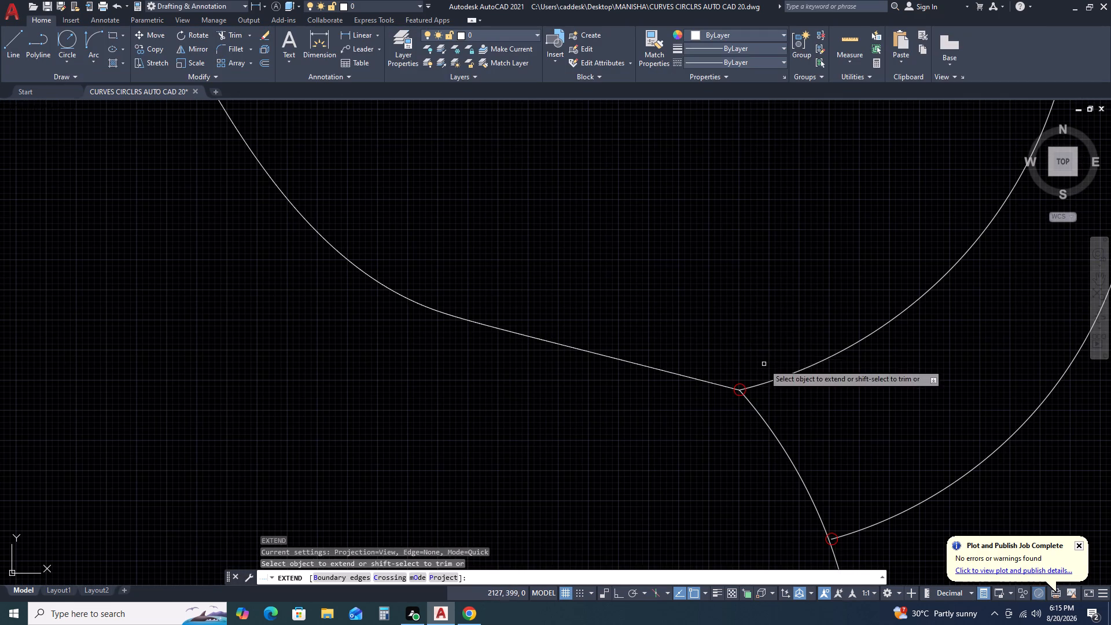
pyautogui.click(753, 344)
pyautogui.scroll(-2, 866, 480)
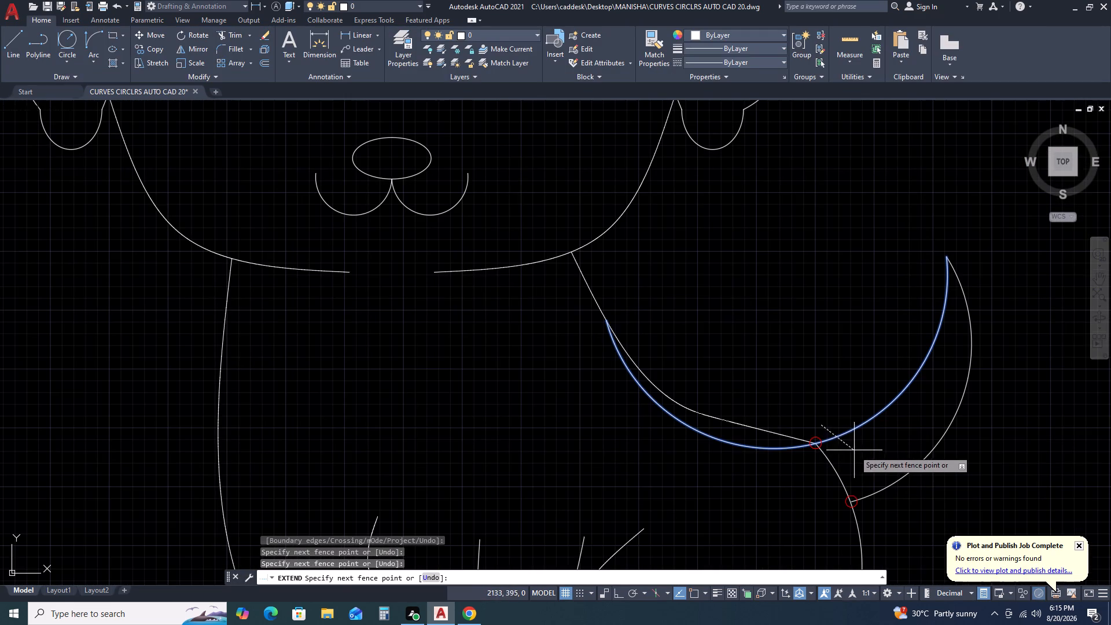
pyautogui.click(867, 498)
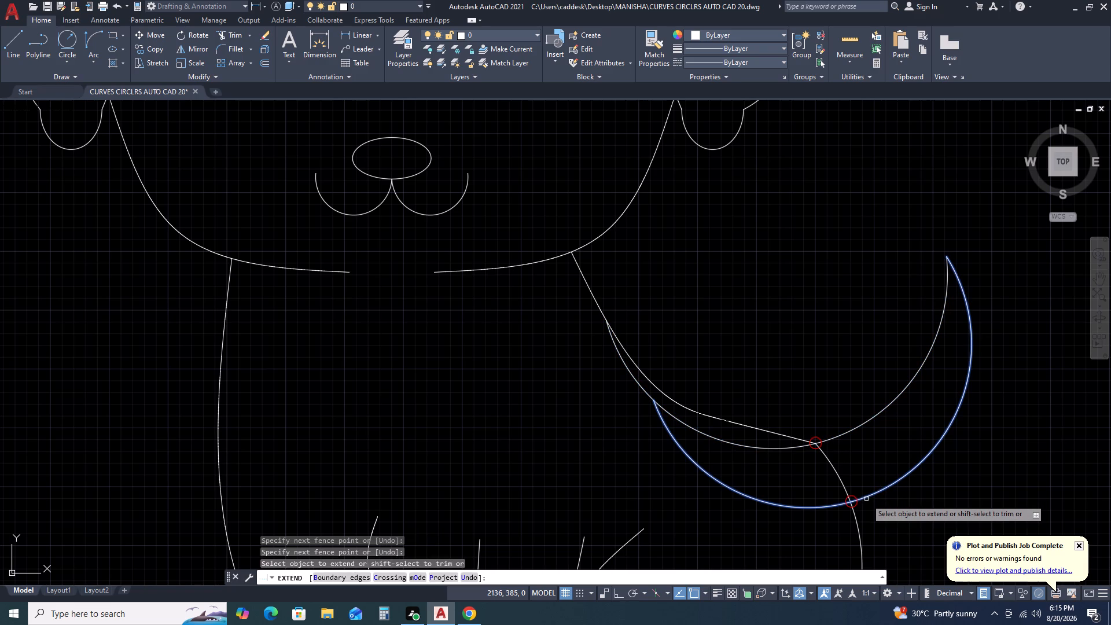
pyautogui.press('Escape')
# Trim the inner tail curve's excess length beneath the back curve, back to the junction with the rump.
pyautogui.scroll(3, 863, 508)
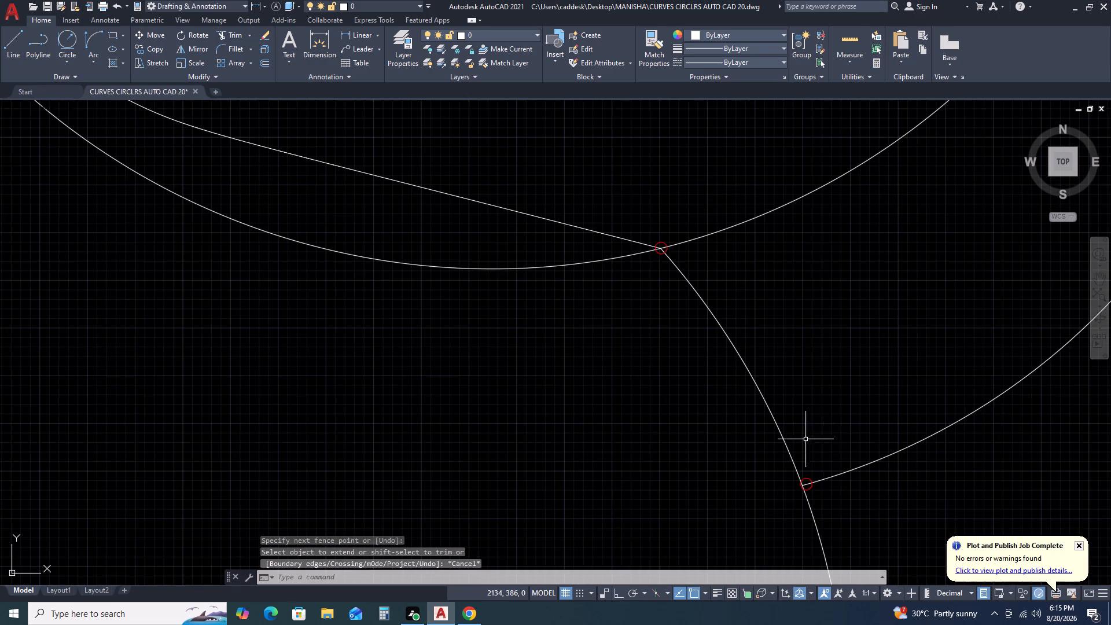
pyautogui.scroll(-1, 796, 436)
pyautogui.write('TR')
pyautogui.press('space')
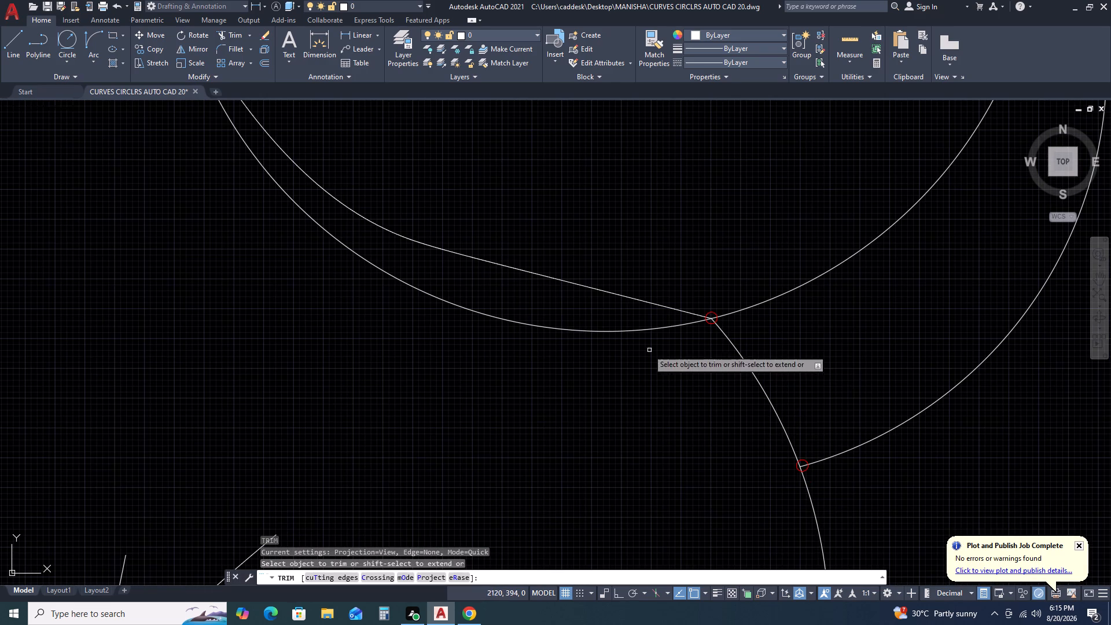
pyautogui.click(626, 332)
pyautogui.scroll(-3, 625, 340)
pyautogui.press('Escape')
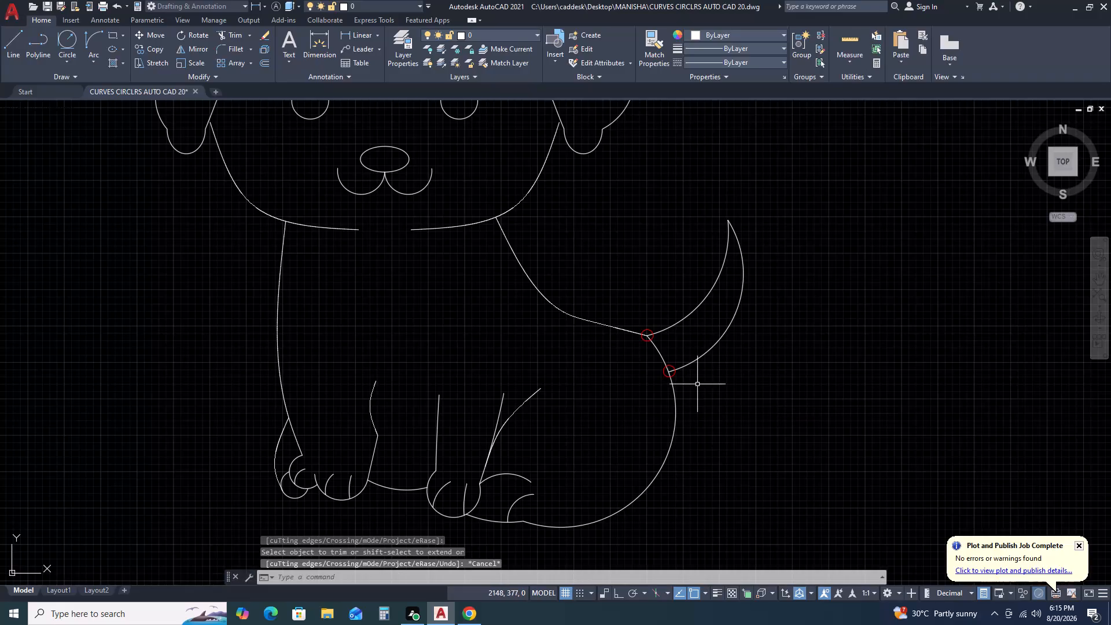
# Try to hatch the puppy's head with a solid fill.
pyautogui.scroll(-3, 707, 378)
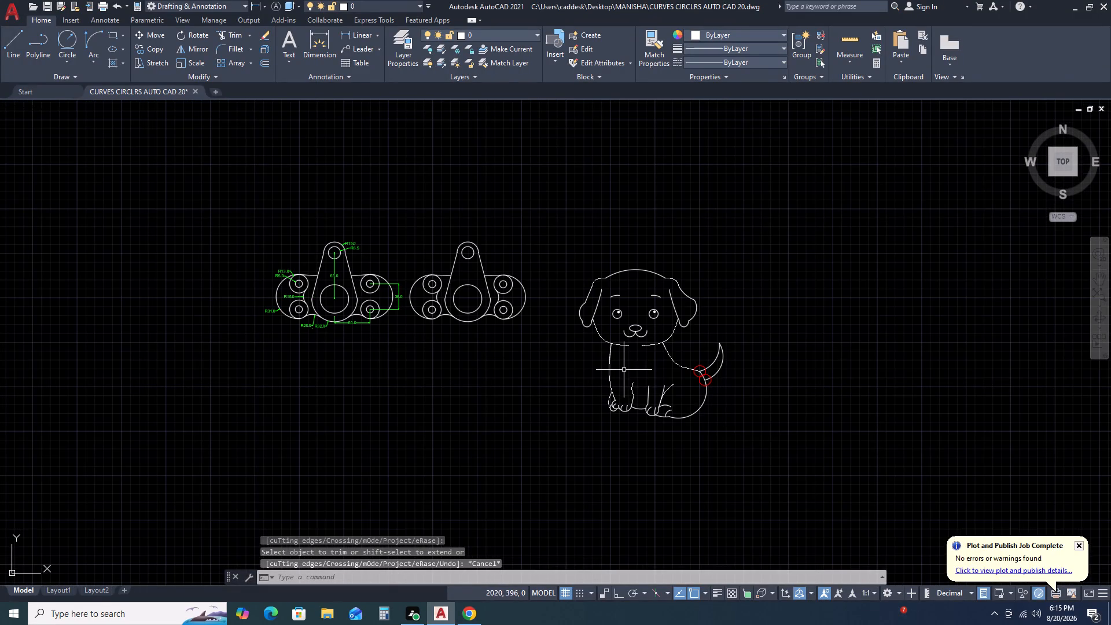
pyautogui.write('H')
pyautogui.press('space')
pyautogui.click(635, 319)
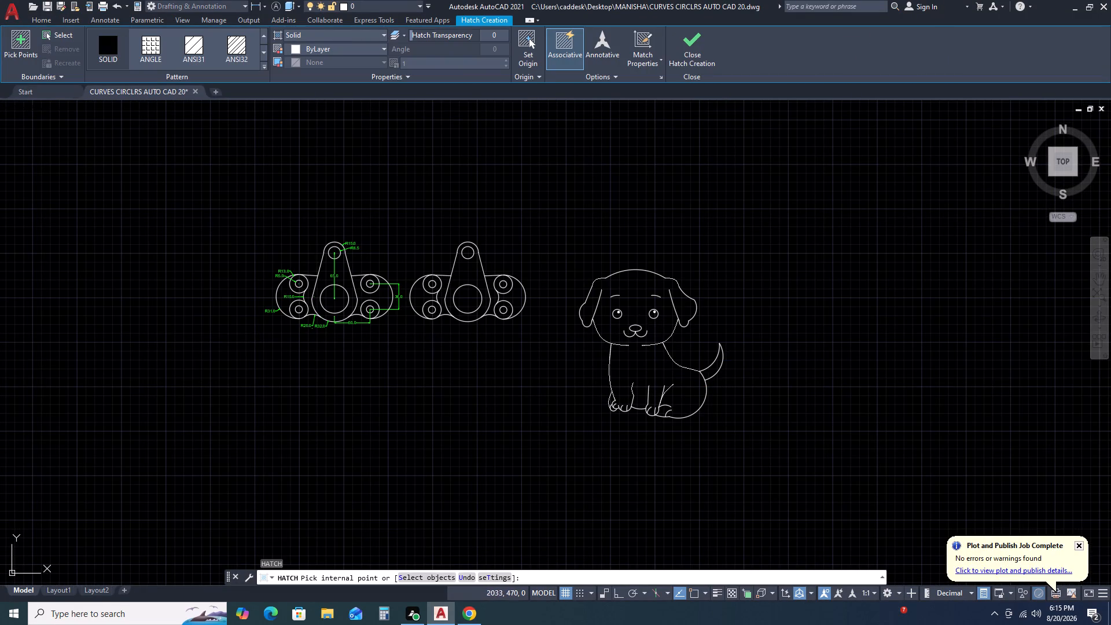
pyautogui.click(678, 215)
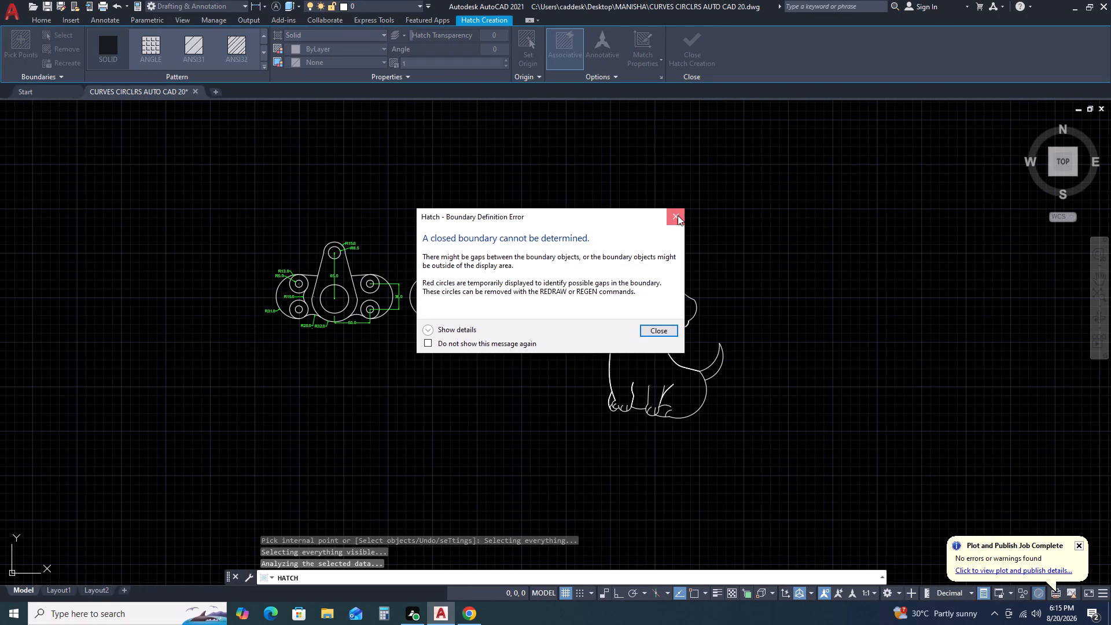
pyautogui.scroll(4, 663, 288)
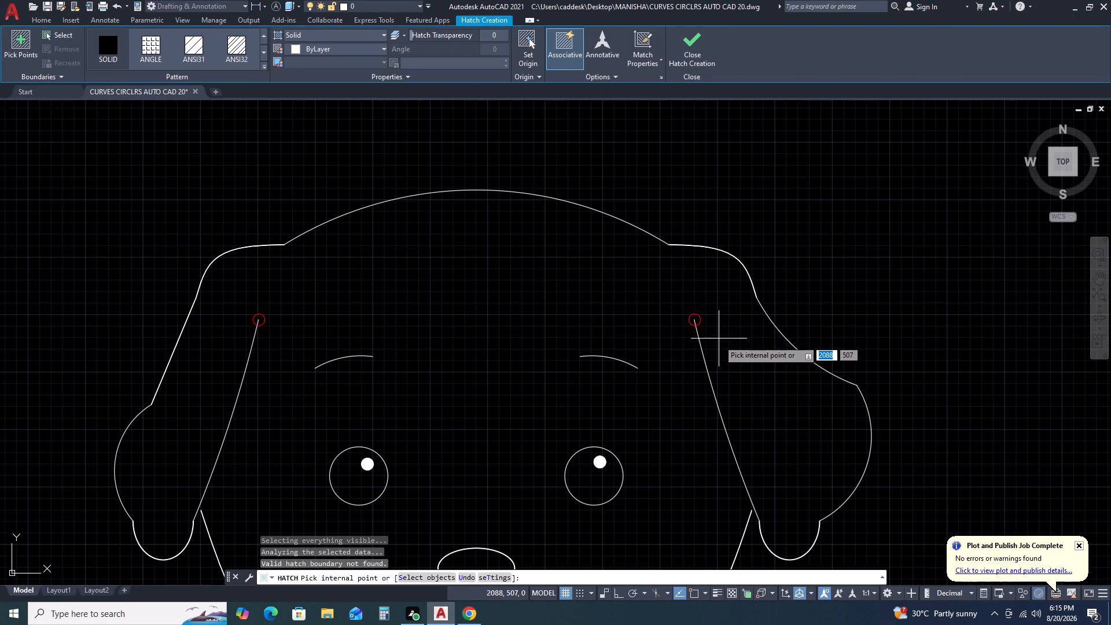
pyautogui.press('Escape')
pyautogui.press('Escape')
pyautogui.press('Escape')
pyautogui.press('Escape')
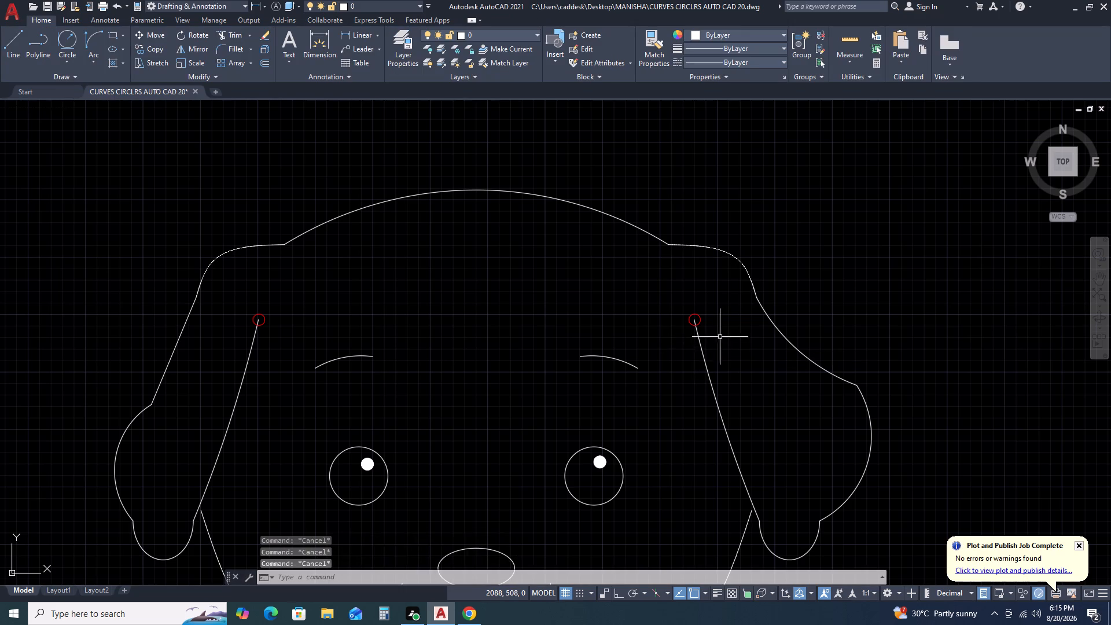
# Examine the upper ends of the inner ear curves for gaps to the head outline.
pyautogui.scroll(-4, 720, 337)
pyautogui.press('Escape')
pyautogui.press('Escape')
pyautogui.scroll(6, 655, 337)
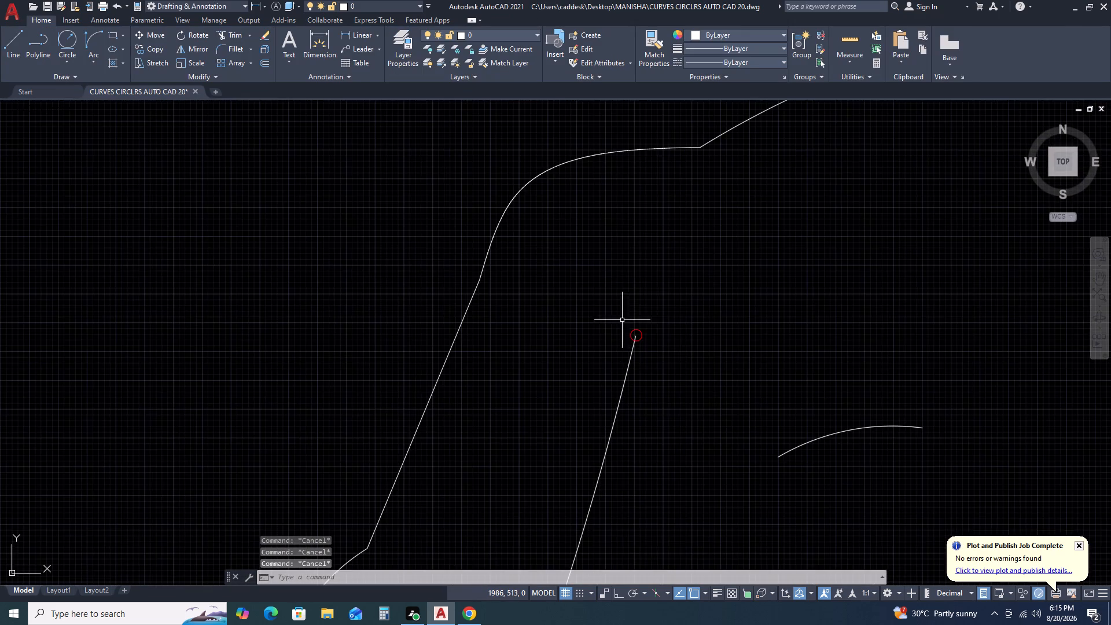
pyautogui.scroll(-4, 645, 326)
pyautogui.press('Escape')
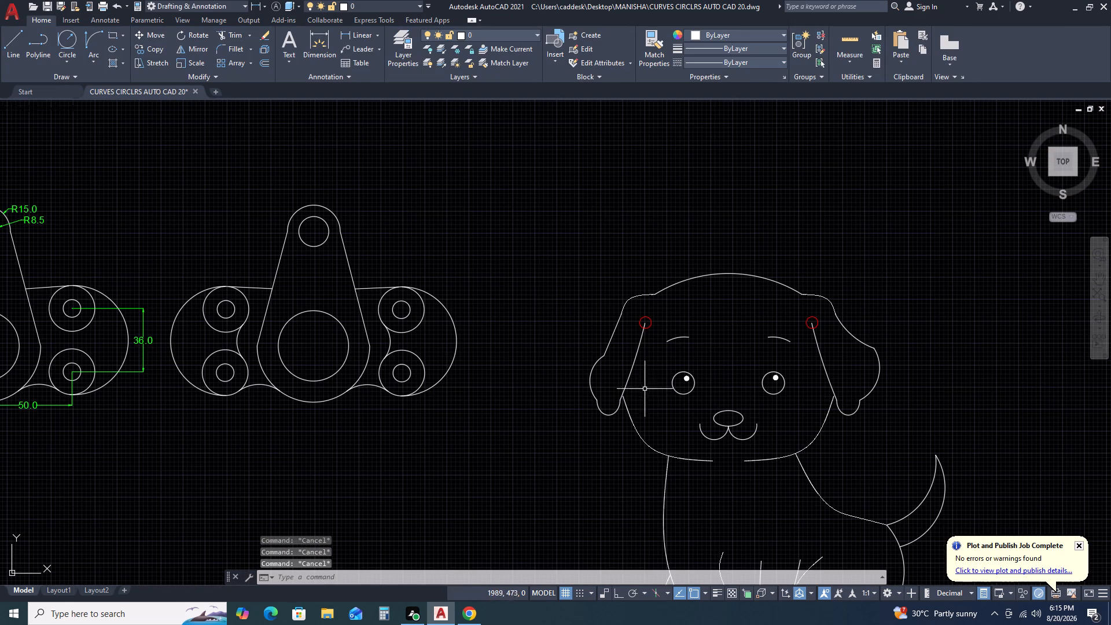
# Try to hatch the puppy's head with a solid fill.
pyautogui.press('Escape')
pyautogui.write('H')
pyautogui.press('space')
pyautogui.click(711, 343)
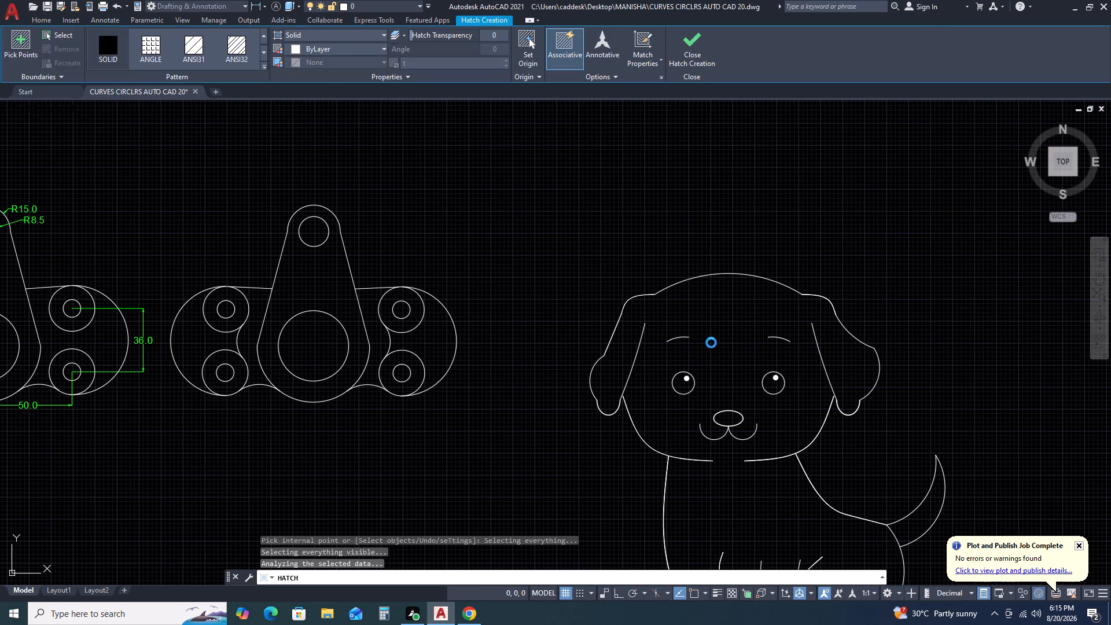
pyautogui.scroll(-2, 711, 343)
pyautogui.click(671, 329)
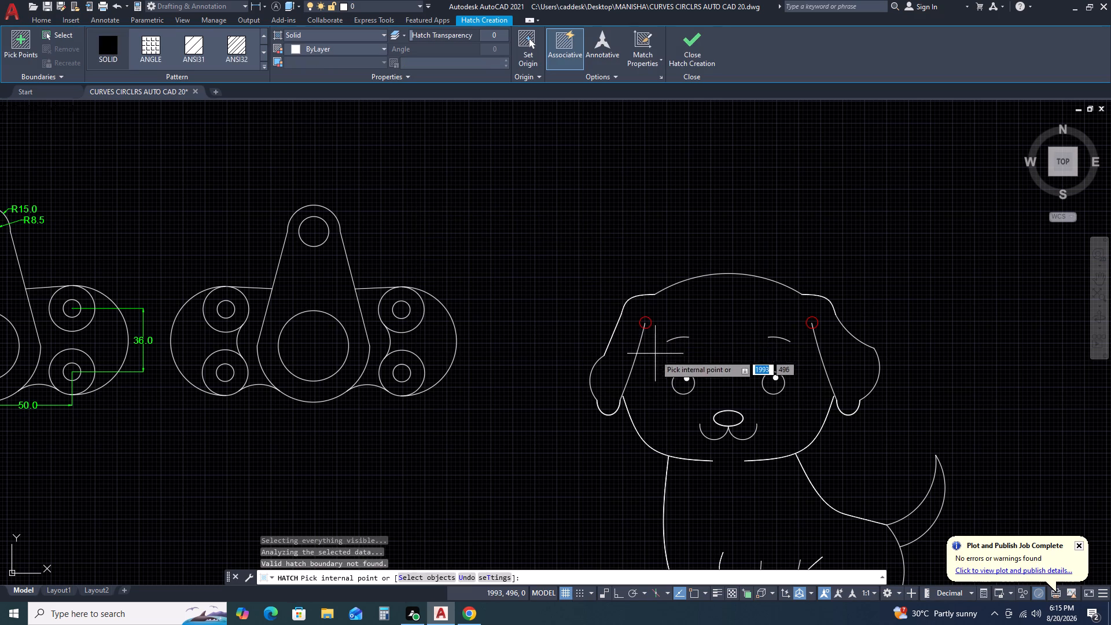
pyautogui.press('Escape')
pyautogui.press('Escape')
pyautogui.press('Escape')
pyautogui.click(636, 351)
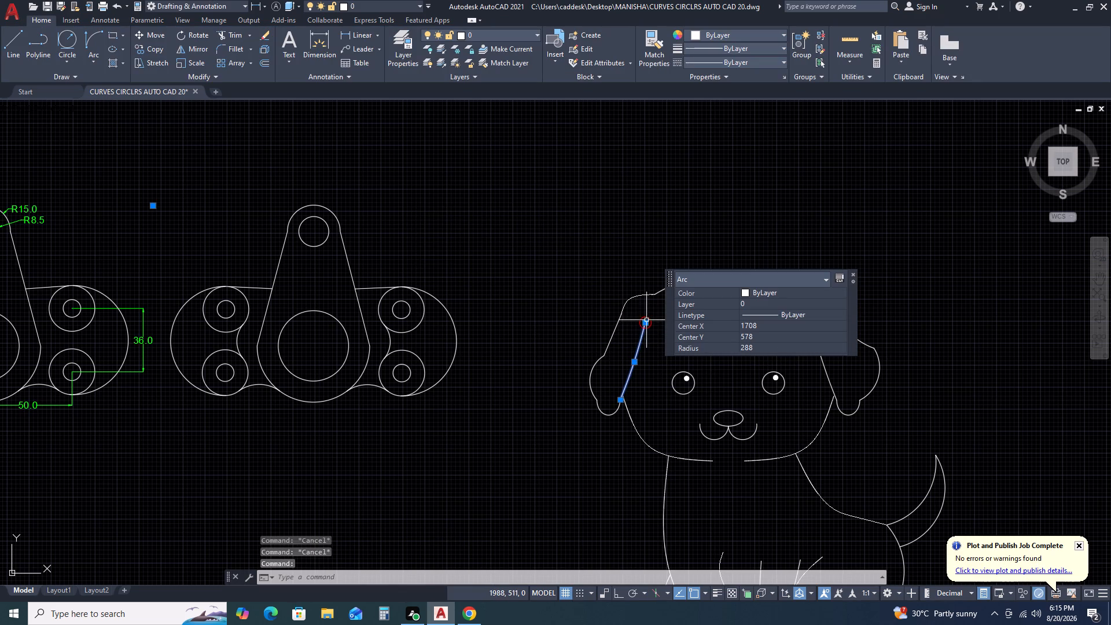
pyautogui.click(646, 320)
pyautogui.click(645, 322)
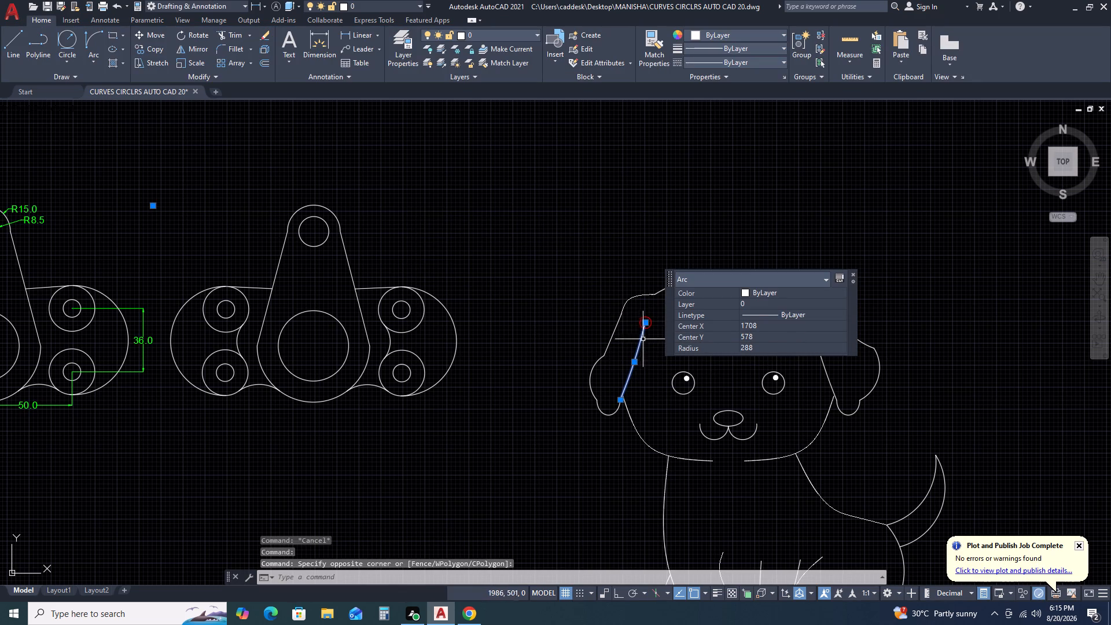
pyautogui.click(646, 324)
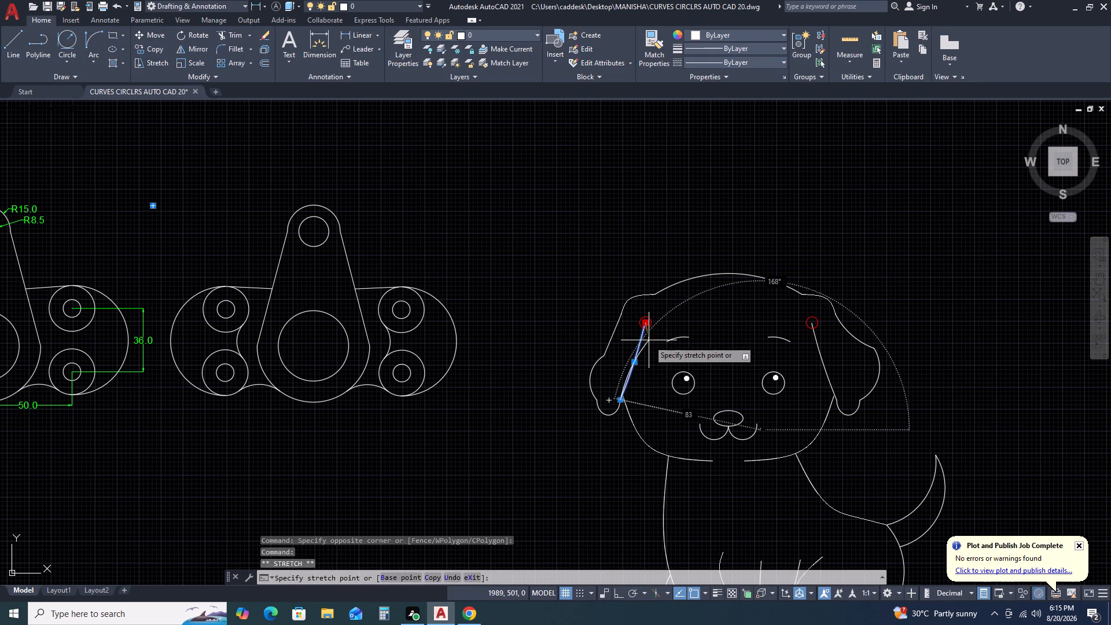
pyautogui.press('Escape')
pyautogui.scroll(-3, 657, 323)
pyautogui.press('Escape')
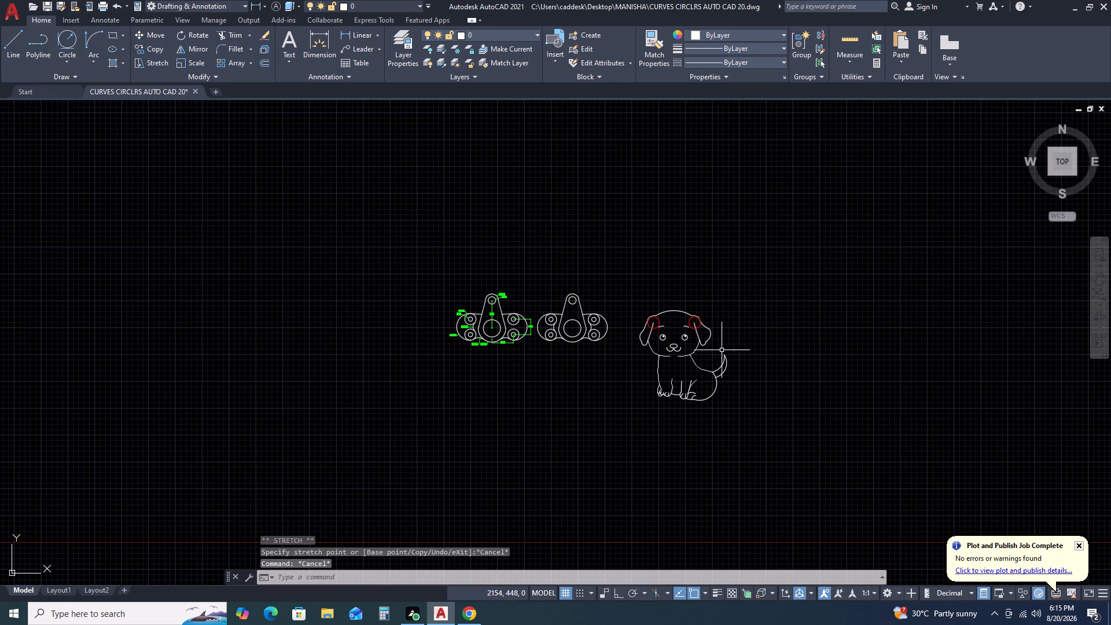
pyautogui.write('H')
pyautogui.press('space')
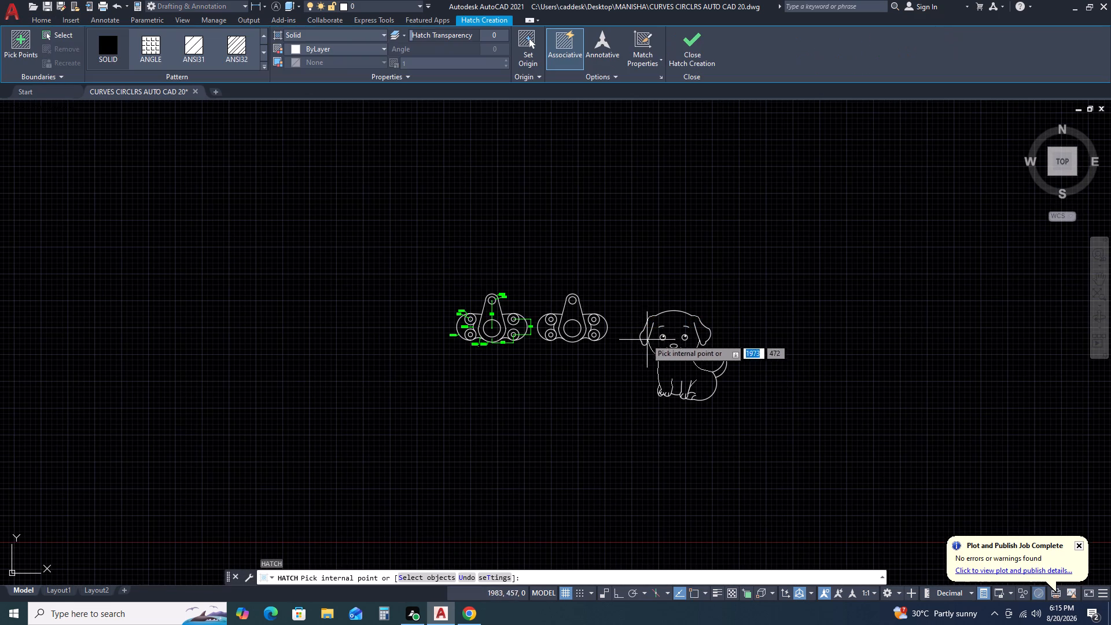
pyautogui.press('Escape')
# Copy the whole puppy drawing and place the duplicate beside the original, on its tail side.
pyautogui.click(627, 299)
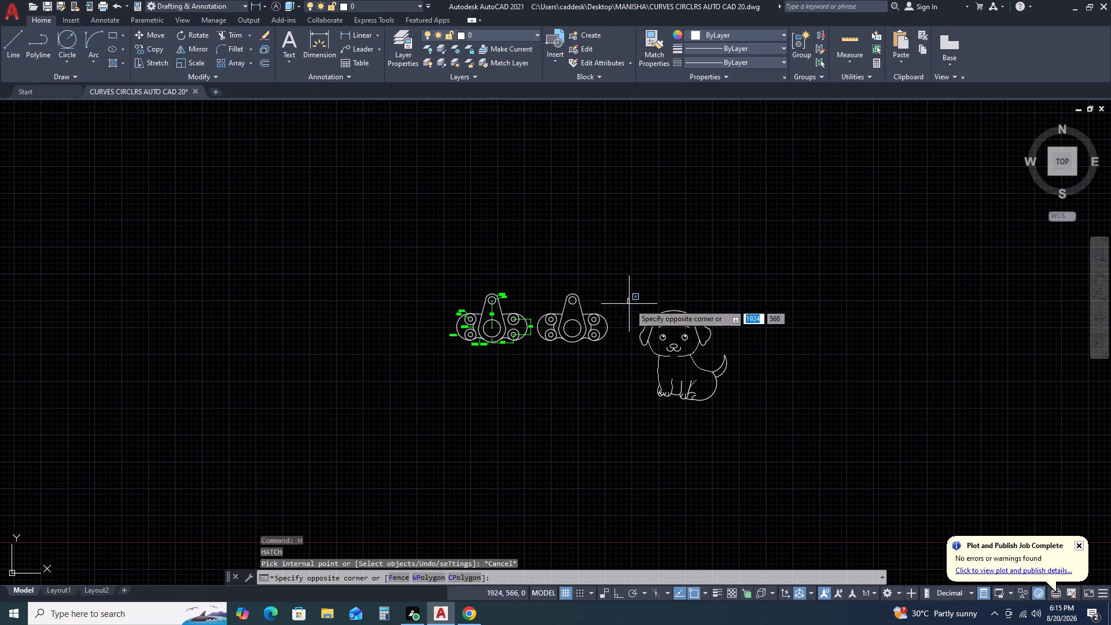
pyautogui.click(756, 445)
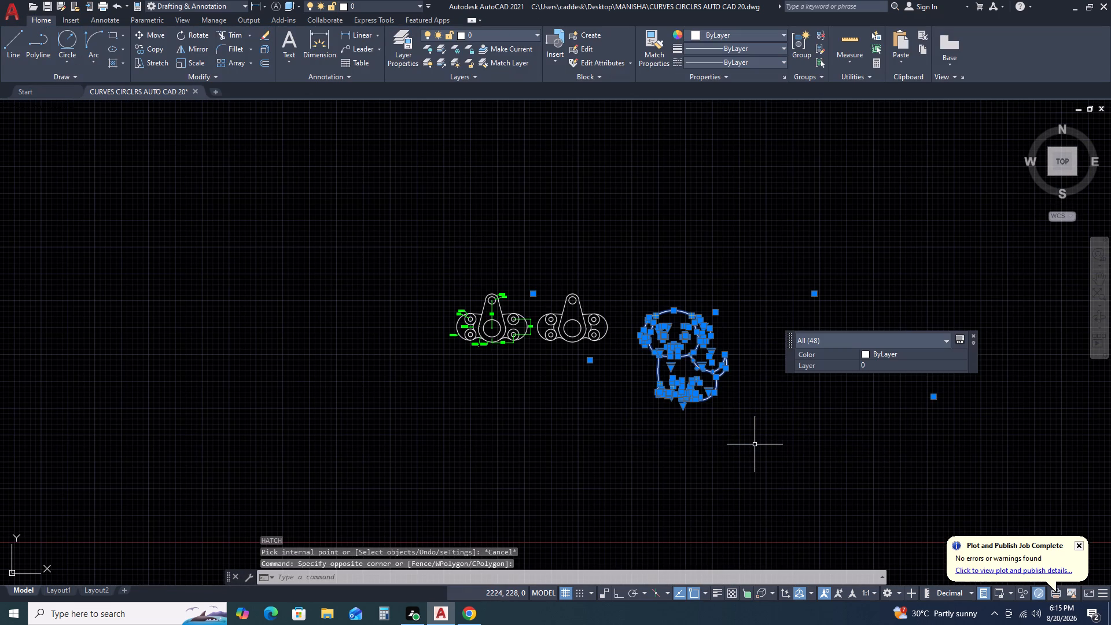
pyautogui.press('c')
pyautogui.press('o')
pyautogui.press('space')
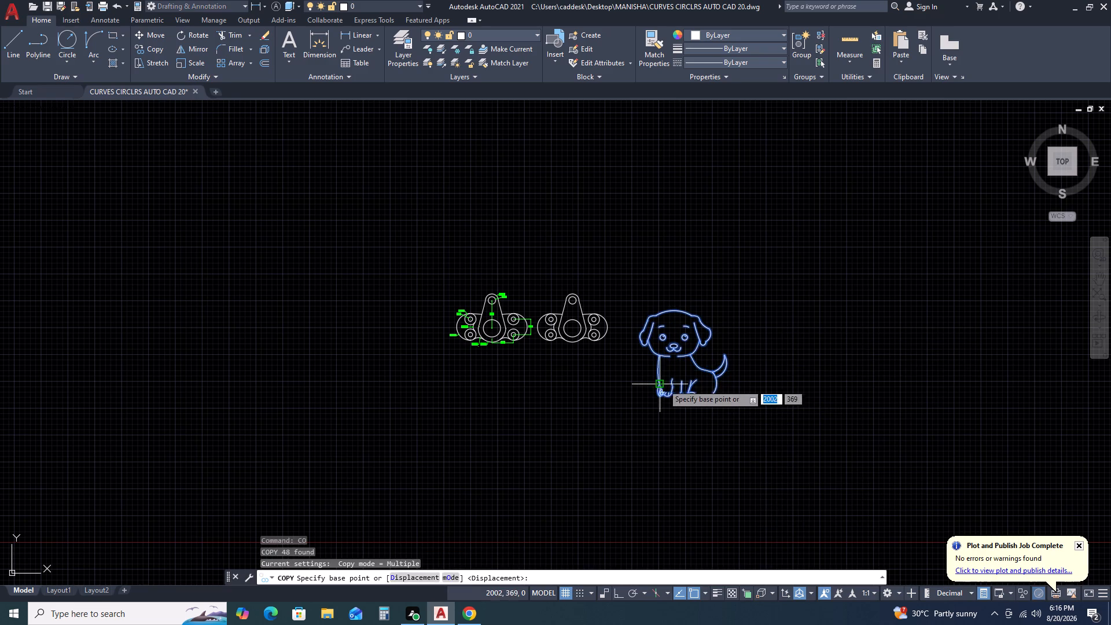
pyautogui.click(663, 384)
pyautogui.click(875, 394)
pyautogui.press('Escape')
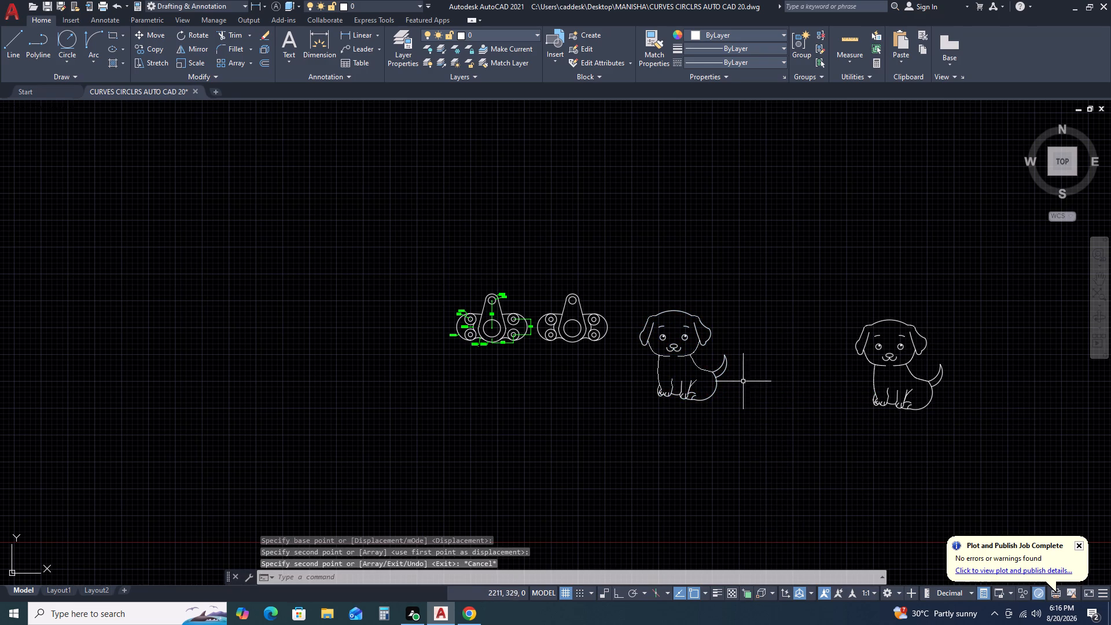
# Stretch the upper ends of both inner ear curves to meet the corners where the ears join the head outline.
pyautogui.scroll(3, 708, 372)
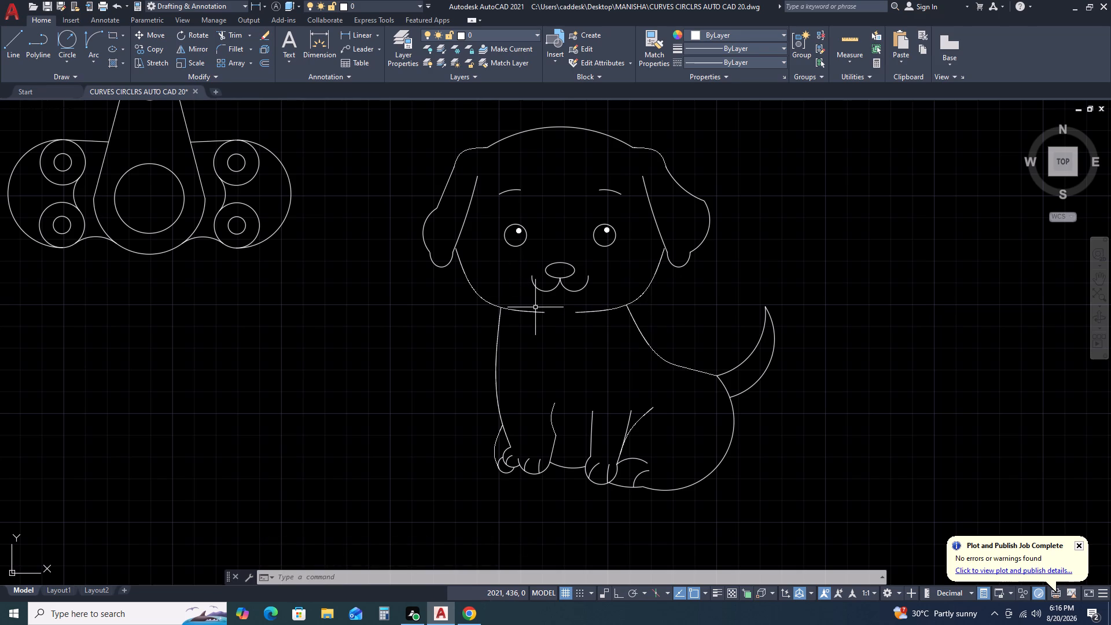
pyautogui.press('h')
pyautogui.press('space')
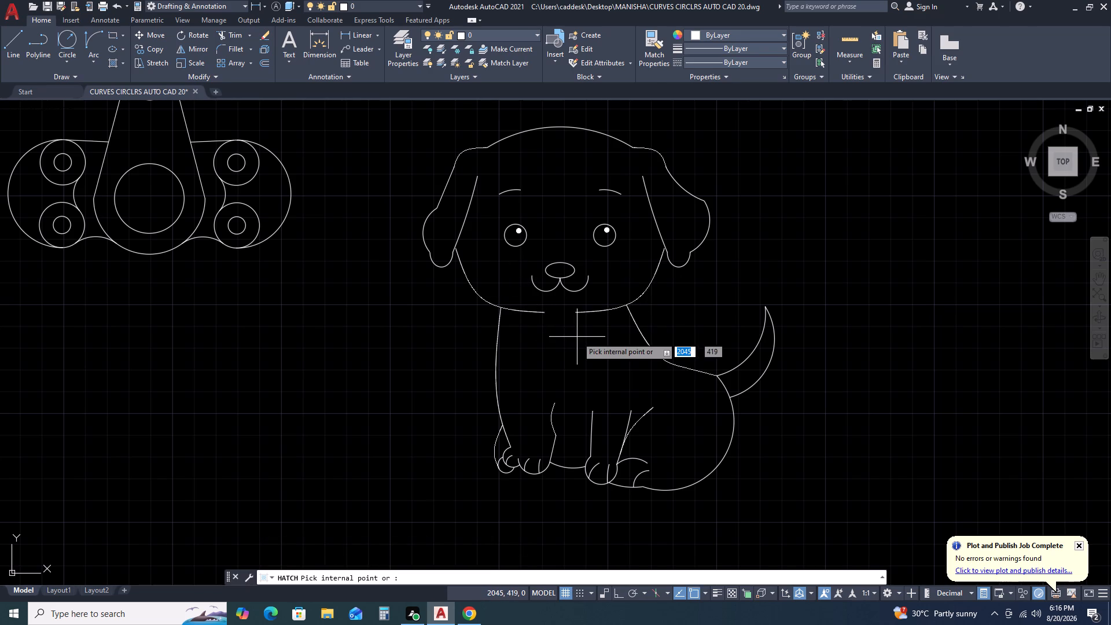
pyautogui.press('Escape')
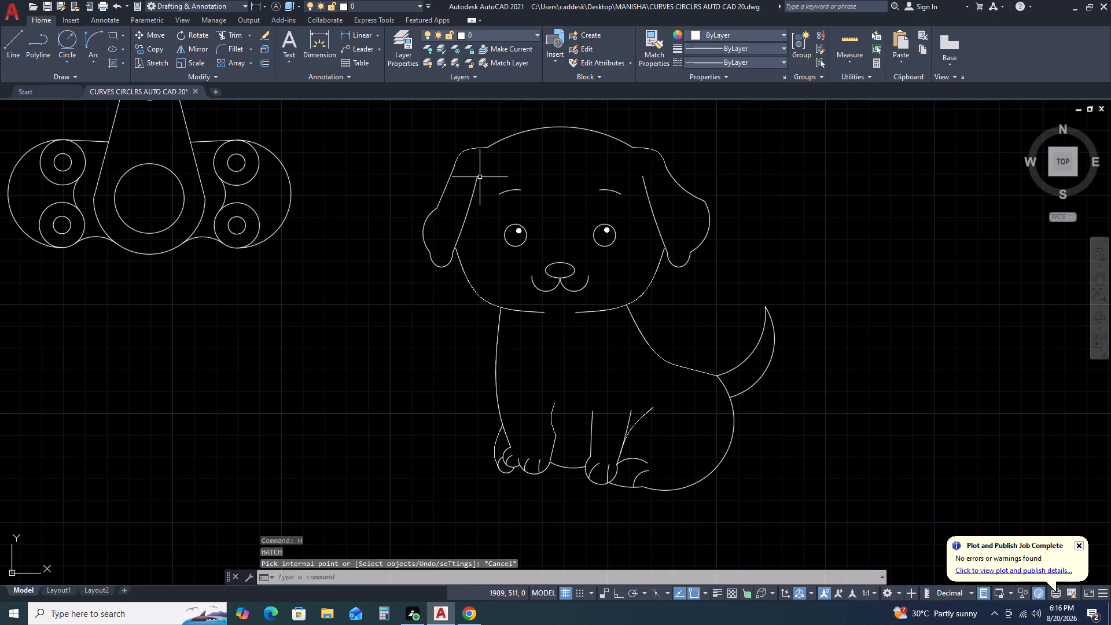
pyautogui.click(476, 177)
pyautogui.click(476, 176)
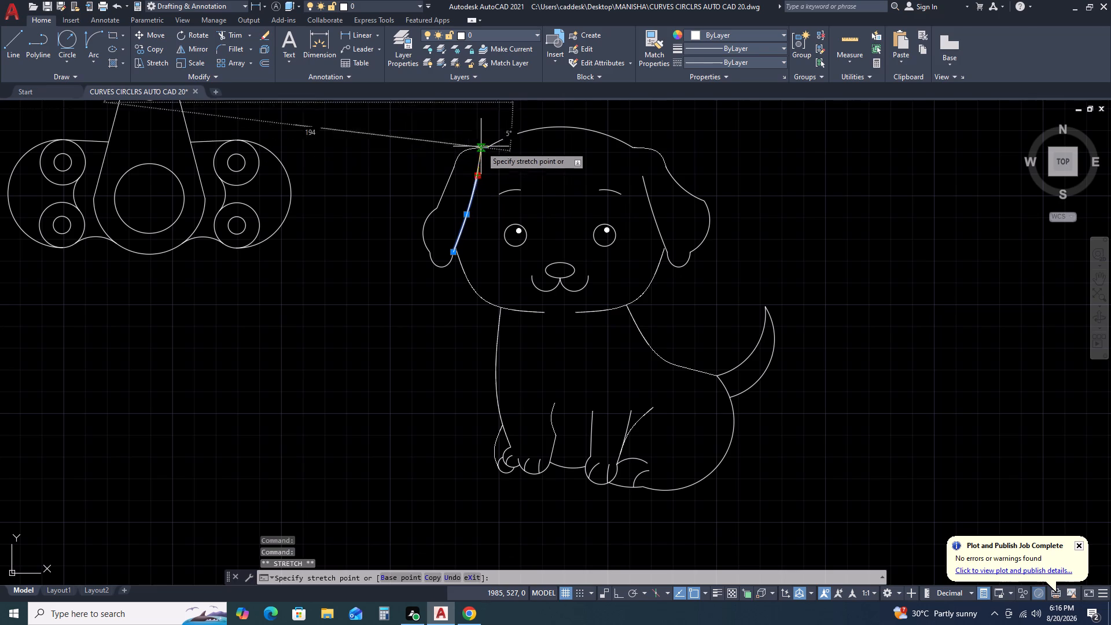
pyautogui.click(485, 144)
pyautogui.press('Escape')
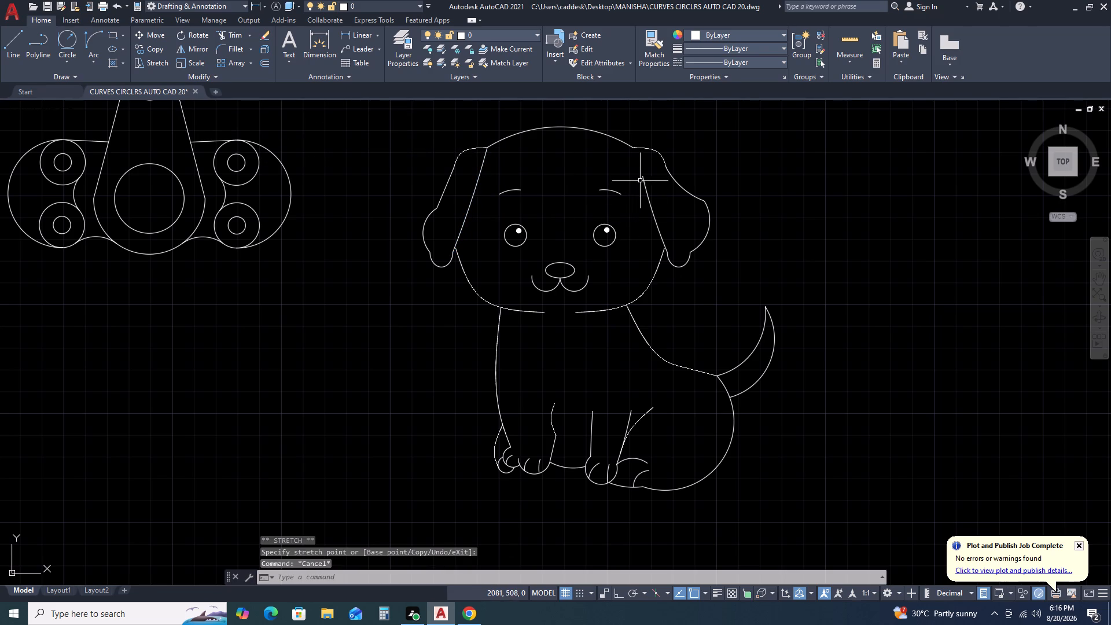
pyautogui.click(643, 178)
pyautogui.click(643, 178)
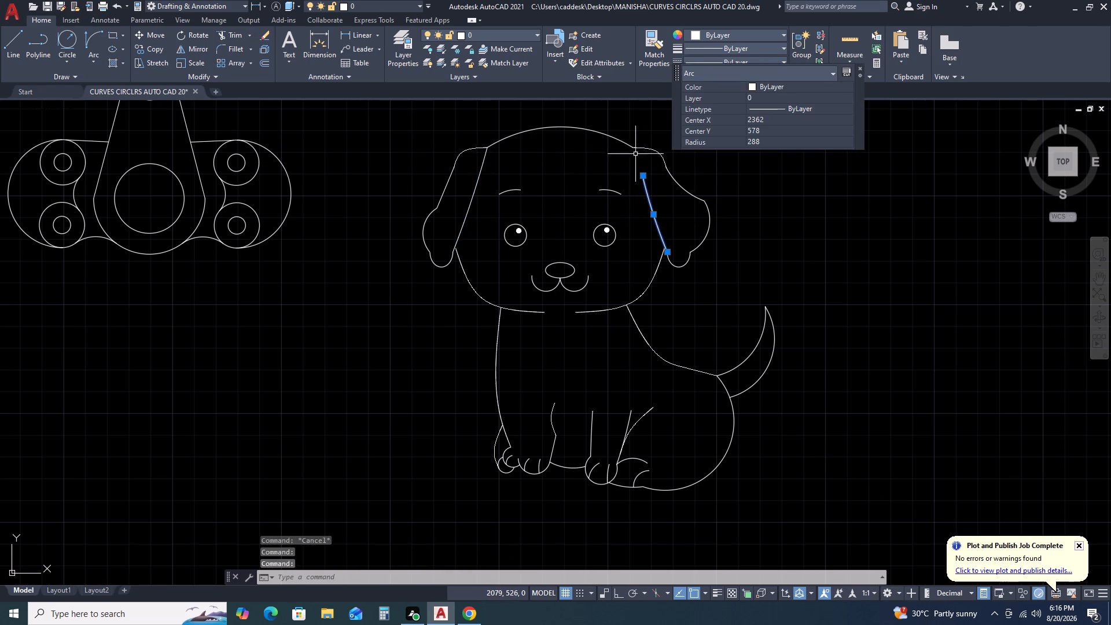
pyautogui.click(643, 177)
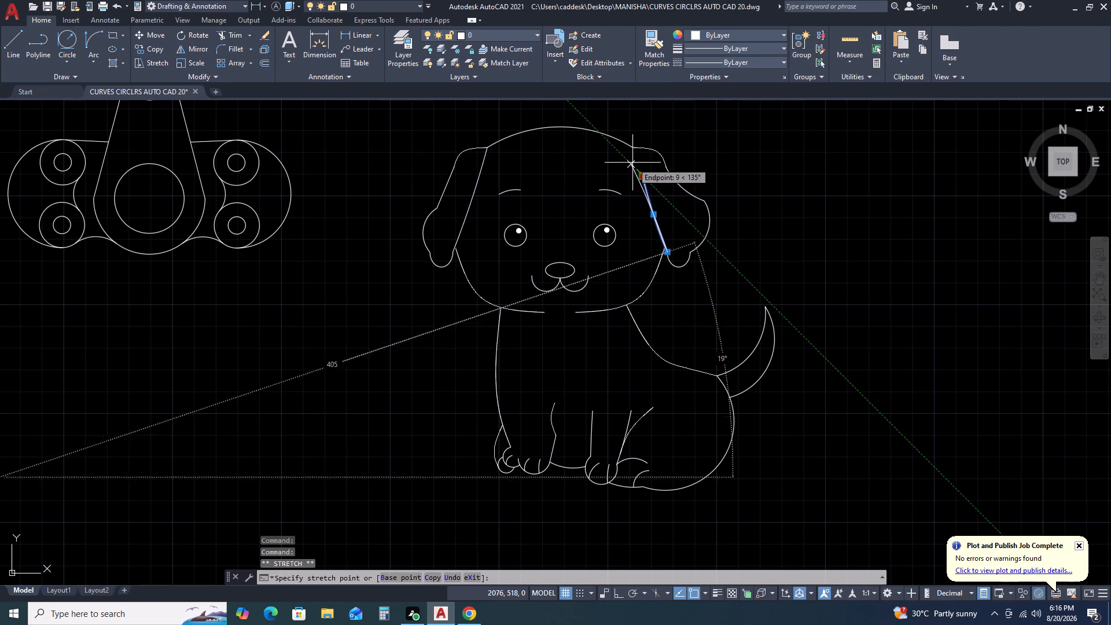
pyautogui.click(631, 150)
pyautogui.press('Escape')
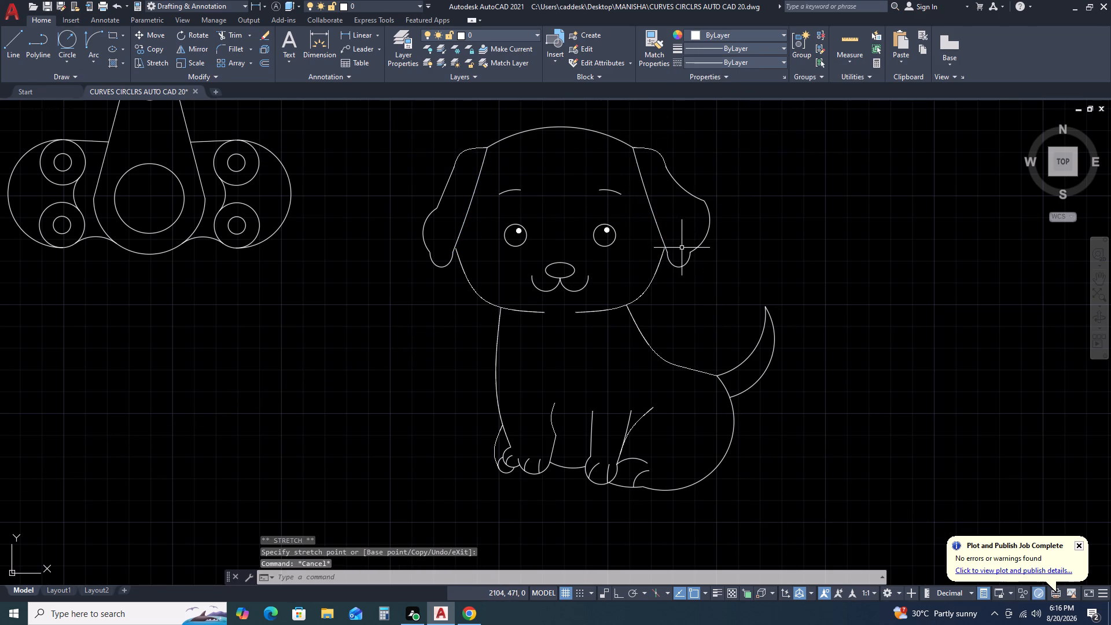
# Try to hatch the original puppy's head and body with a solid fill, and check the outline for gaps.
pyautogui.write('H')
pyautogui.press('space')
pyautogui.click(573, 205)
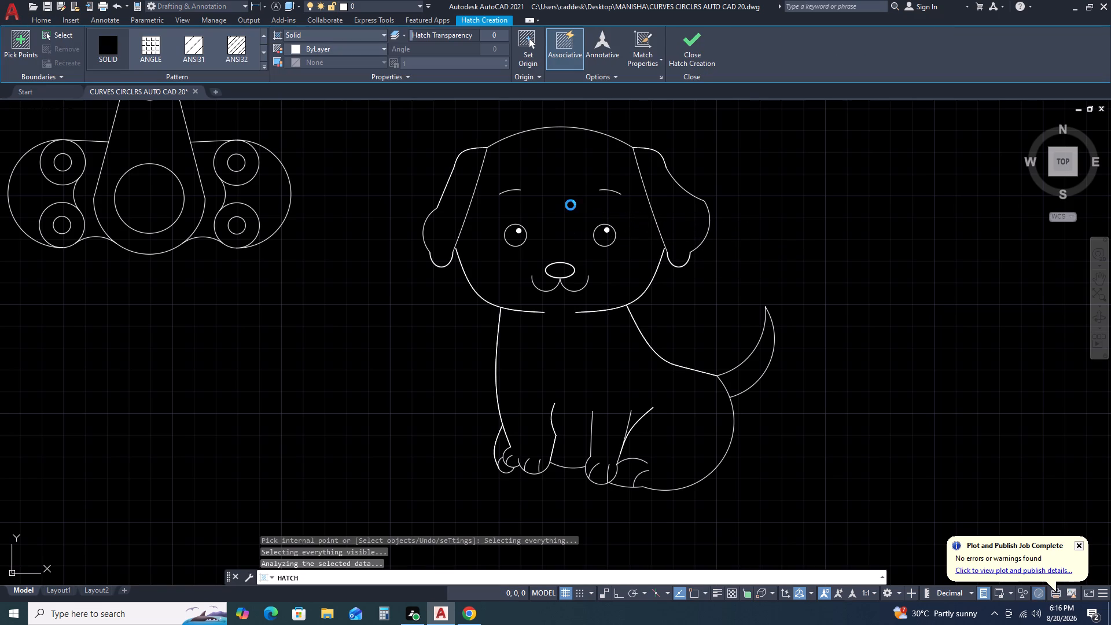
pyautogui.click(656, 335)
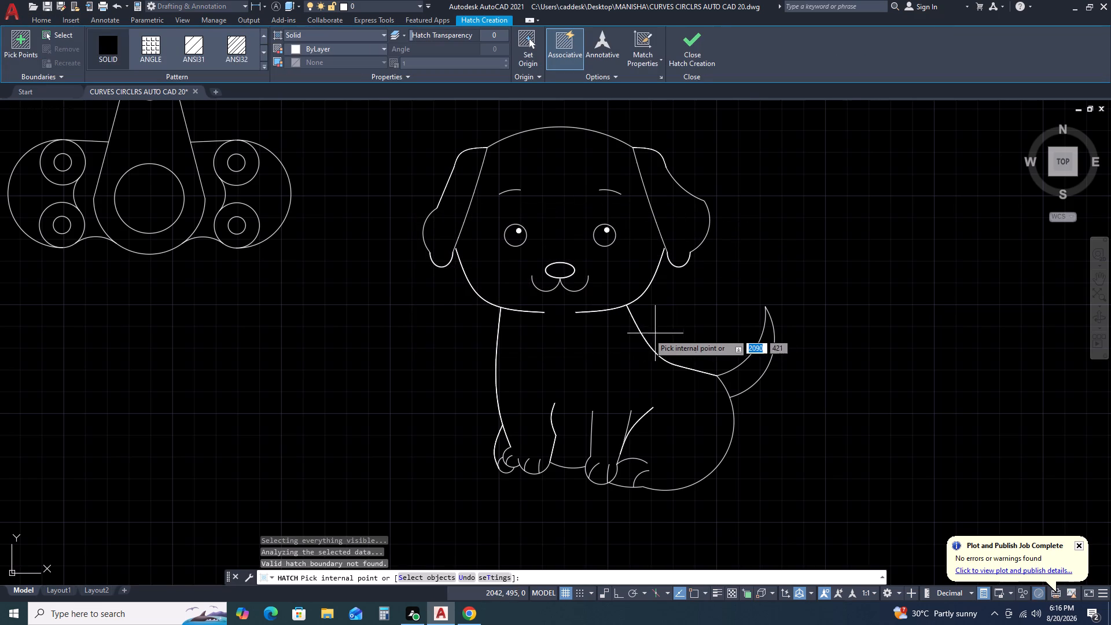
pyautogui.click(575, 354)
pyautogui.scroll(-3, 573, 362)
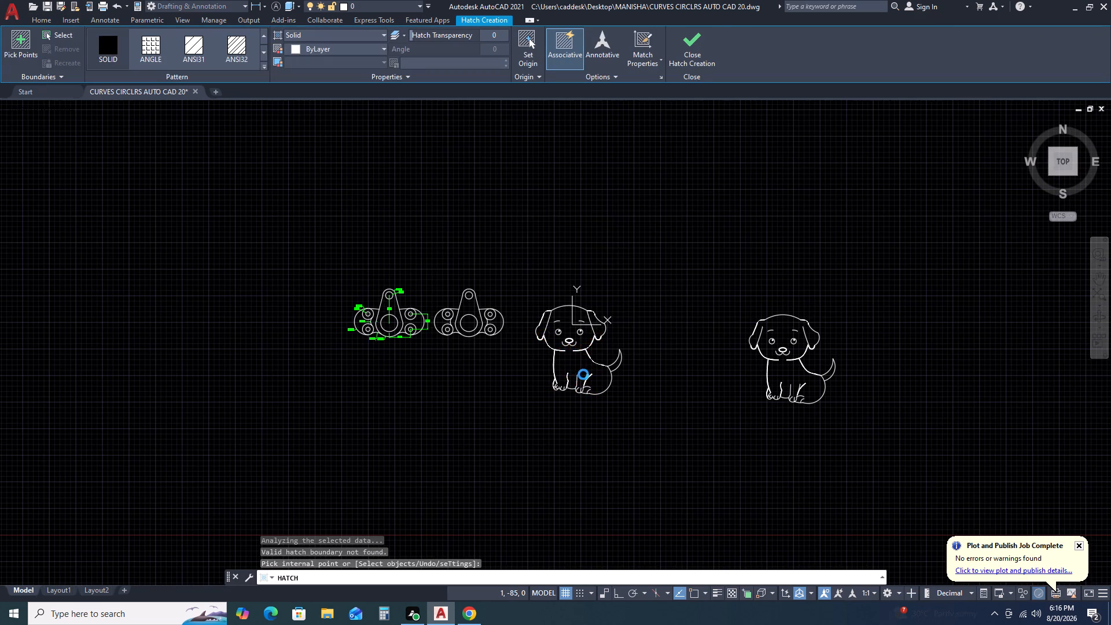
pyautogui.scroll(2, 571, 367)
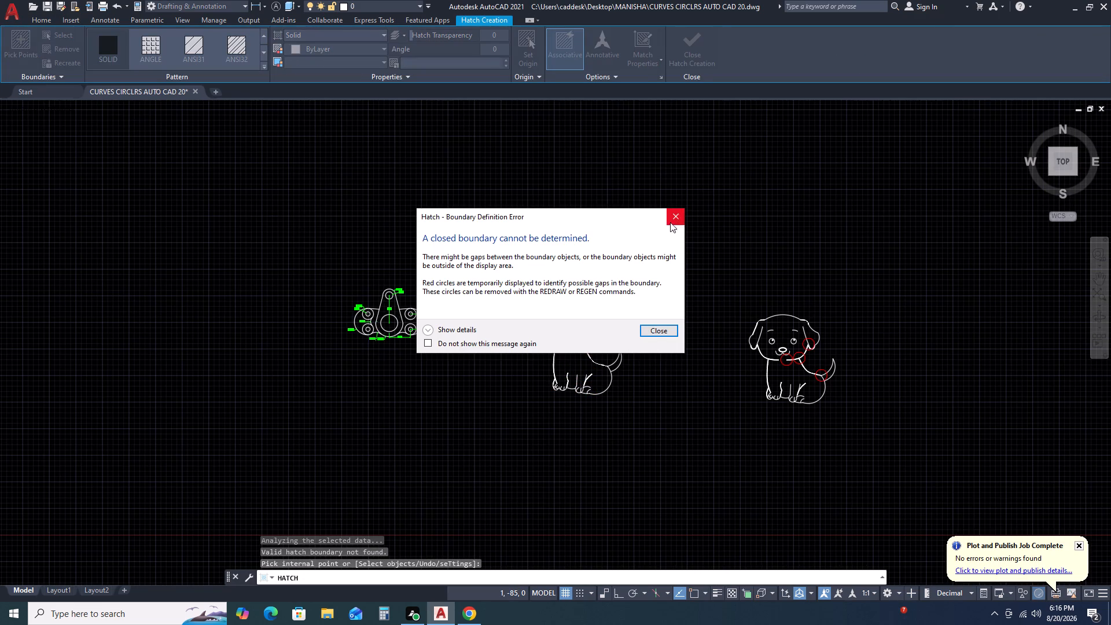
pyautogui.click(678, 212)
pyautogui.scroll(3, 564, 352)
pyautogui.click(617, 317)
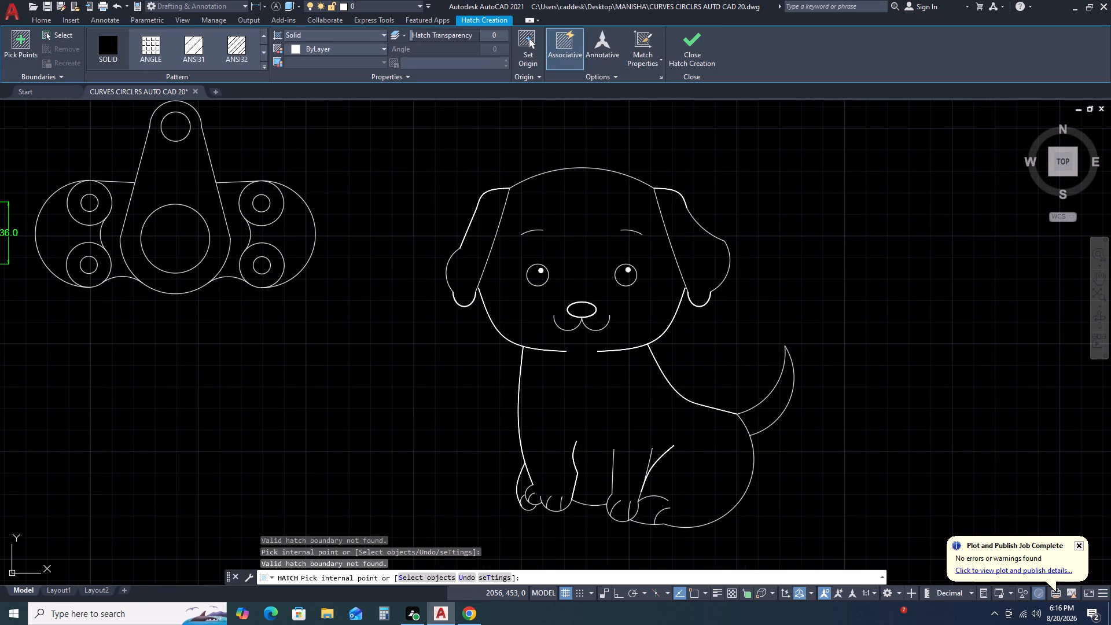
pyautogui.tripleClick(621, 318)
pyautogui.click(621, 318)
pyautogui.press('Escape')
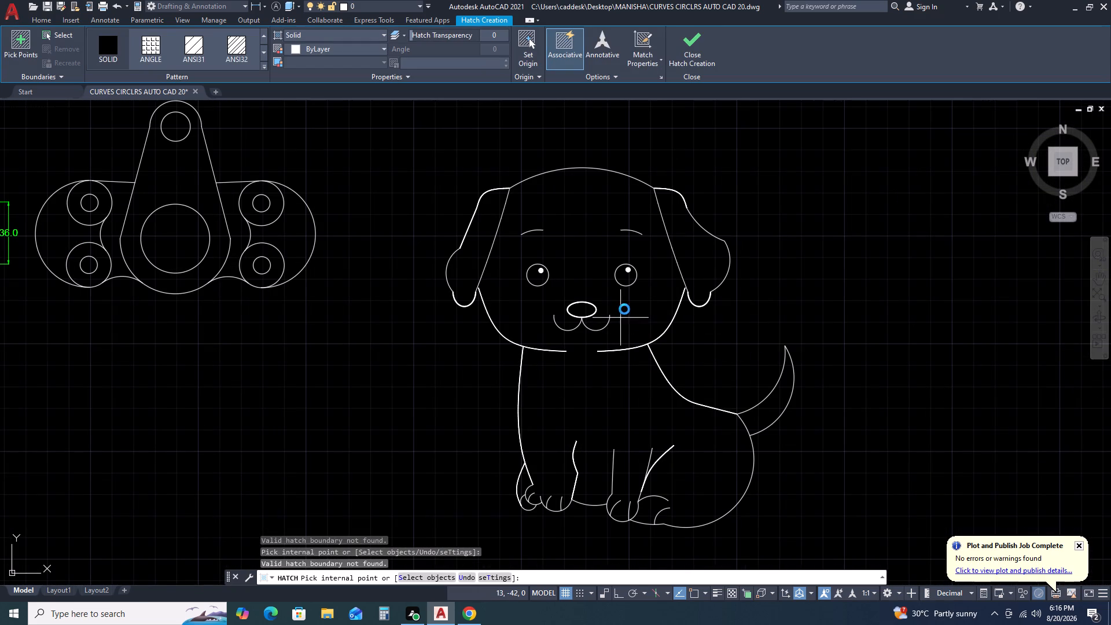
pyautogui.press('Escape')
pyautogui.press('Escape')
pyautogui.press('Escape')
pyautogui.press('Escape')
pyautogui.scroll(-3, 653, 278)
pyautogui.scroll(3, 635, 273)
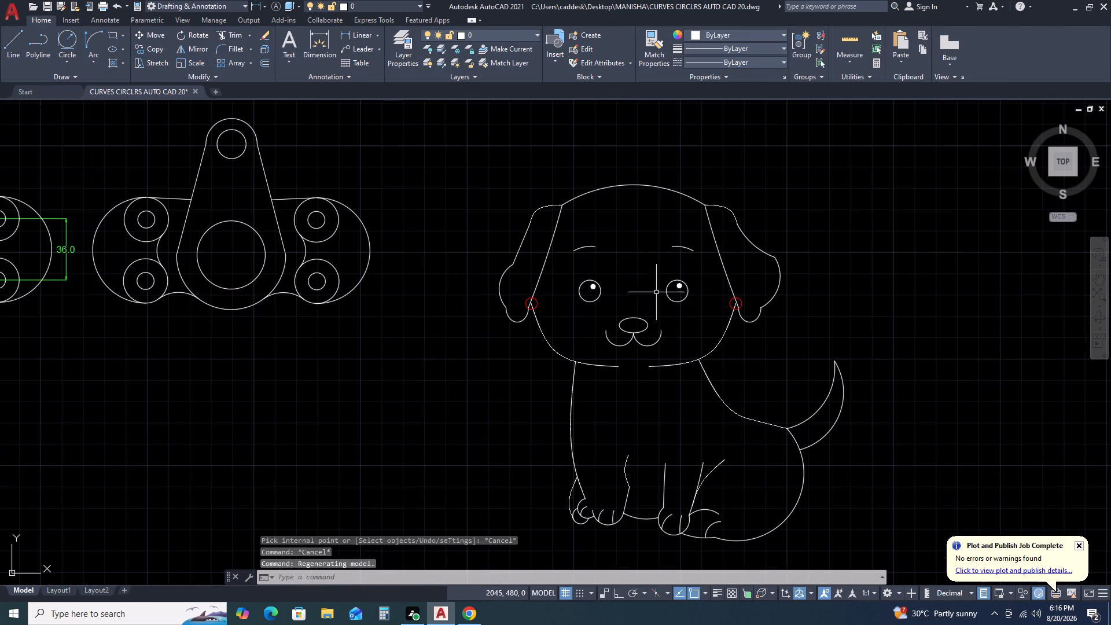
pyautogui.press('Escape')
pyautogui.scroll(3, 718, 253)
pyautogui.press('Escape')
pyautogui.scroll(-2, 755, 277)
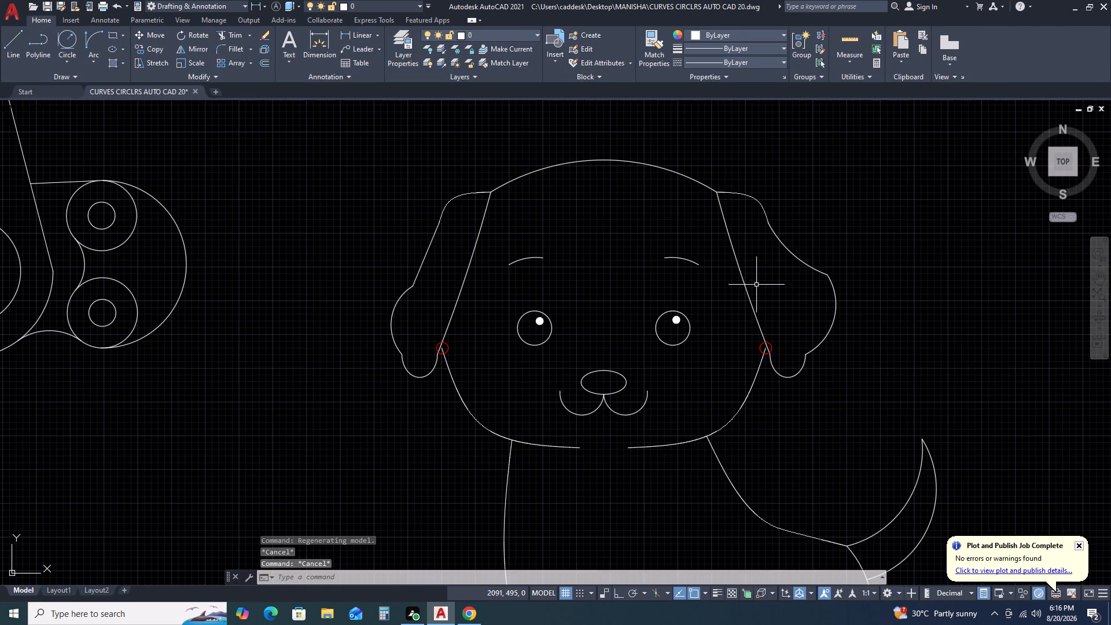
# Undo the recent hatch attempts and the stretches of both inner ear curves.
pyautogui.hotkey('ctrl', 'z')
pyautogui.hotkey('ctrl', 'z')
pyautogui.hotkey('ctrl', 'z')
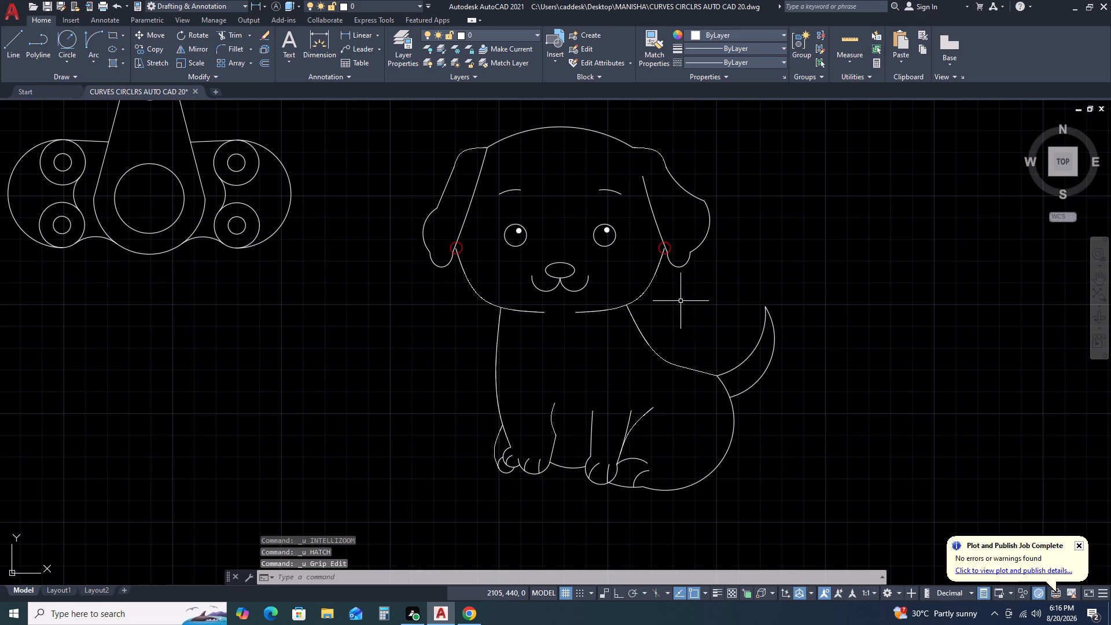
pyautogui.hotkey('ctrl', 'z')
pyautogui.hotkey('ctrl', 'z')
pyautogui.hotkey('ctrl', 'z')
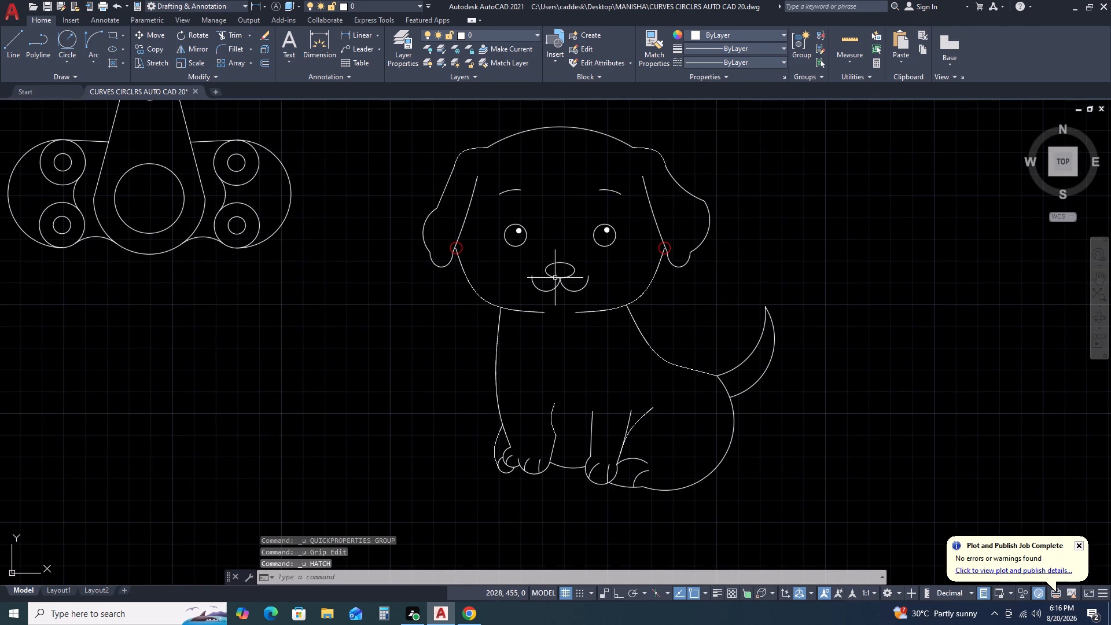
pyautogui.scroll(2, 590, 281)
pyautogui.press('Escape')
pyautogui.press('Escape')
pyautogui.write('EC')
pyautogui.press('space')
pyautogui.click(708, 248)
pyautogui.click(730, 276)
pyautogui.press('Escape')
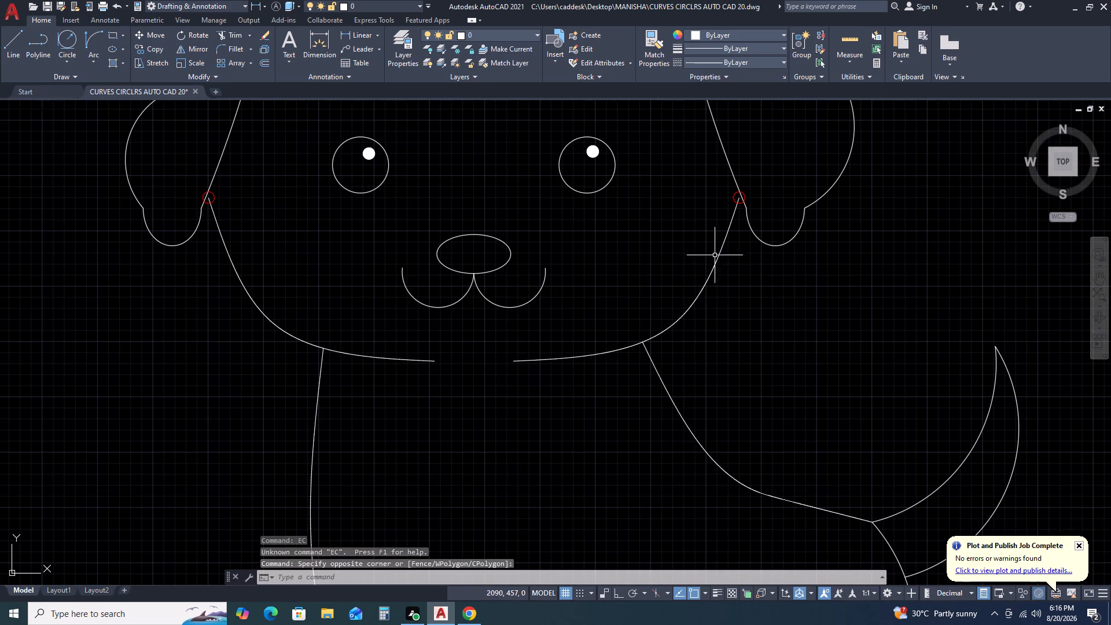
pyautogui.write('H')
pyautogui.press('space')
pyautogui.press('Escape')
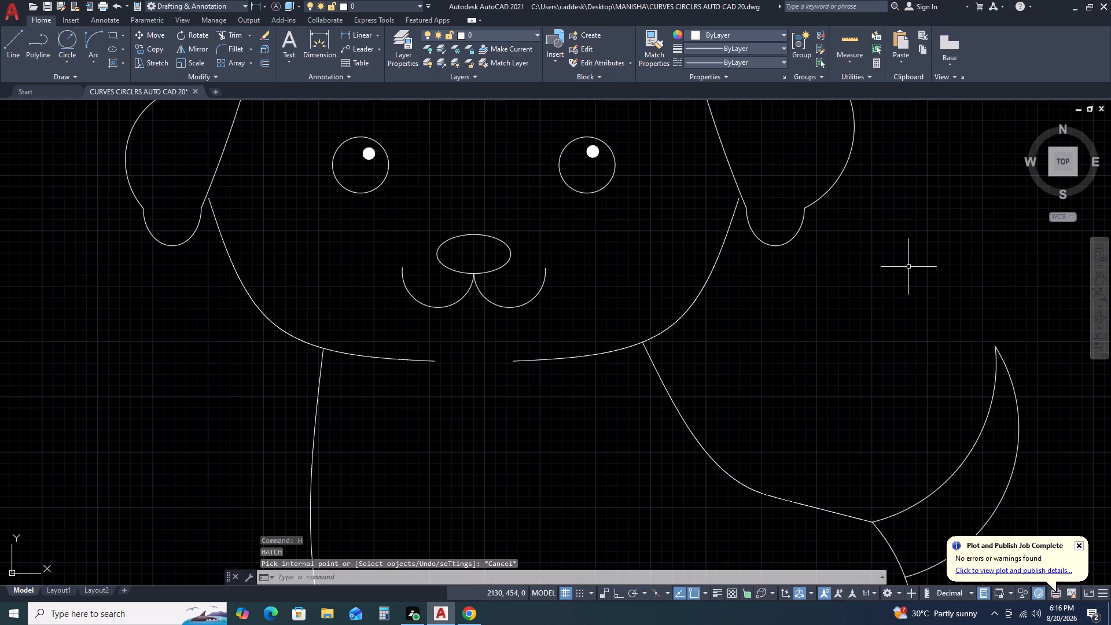
# Extend the upper ends of both cheek curves until they meet the inner ear curves.
pyautogui.write('EX')
pyautogui.press('space')
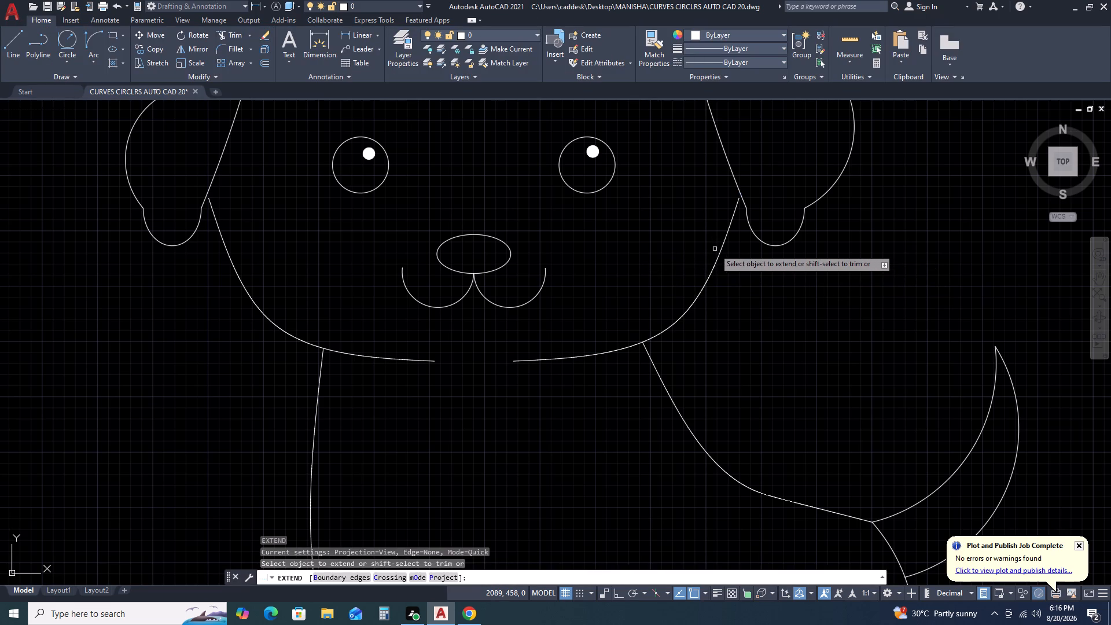
pyautogui.click(729, 236)
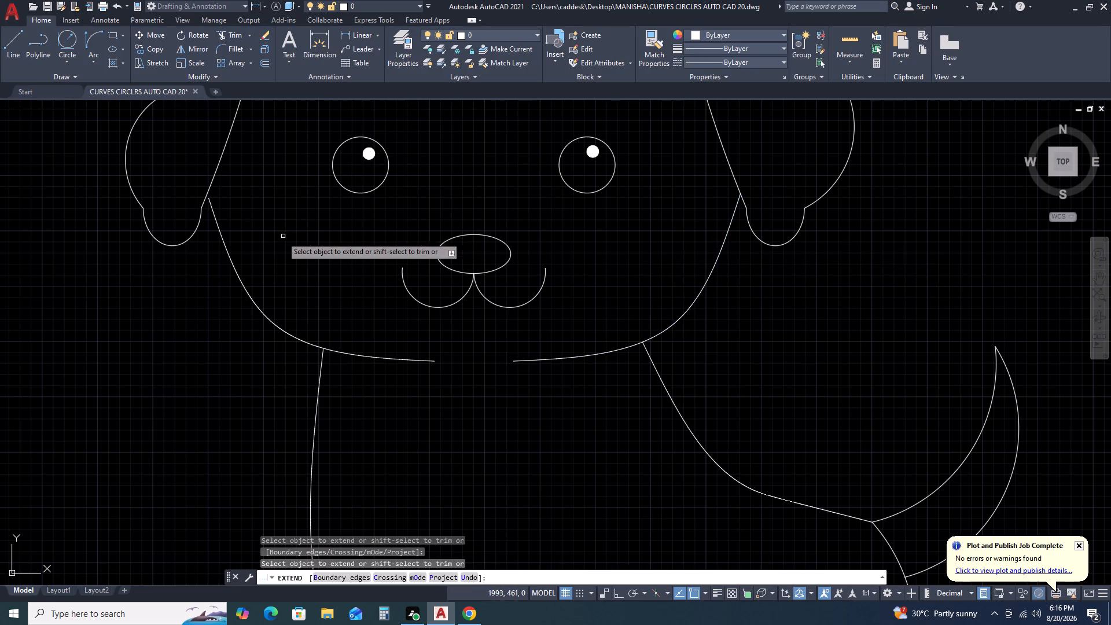
pyautogui.click(211, 211)
pyautogui.scroll(-2, 557, 306)
pyautogui.press('Escape')
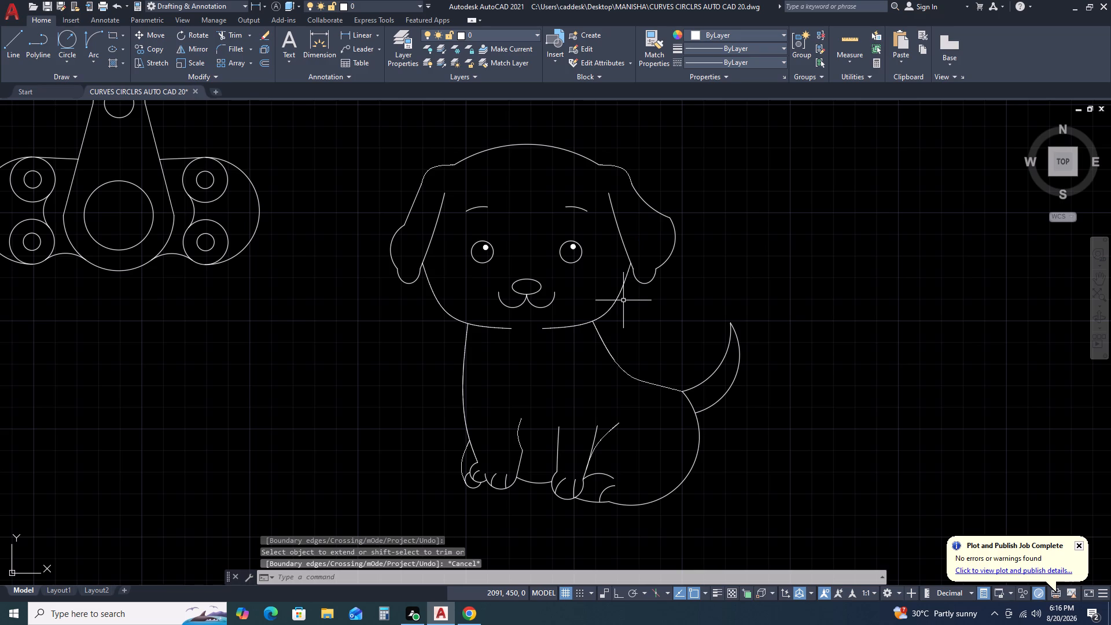
# Hatch the original puppy's head and body with a linear gradient from 248,153,30 to 205,105,40.
pyautogui.write('H')
pyautogui.press('space')
pyautogui.click(546, 251)
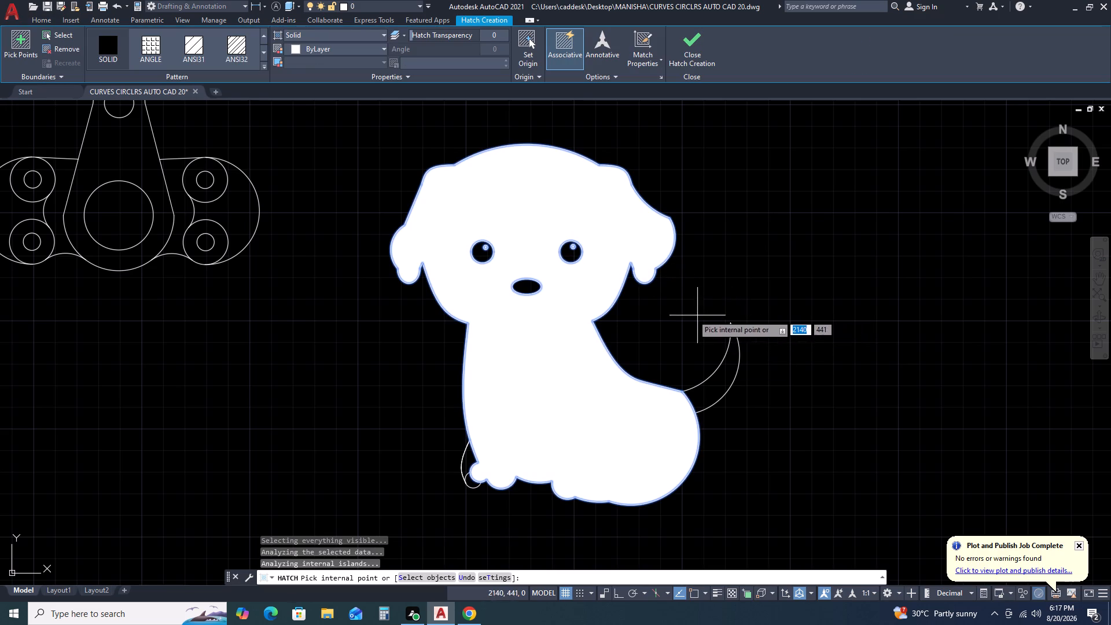
pyautogui.click(346, 41)
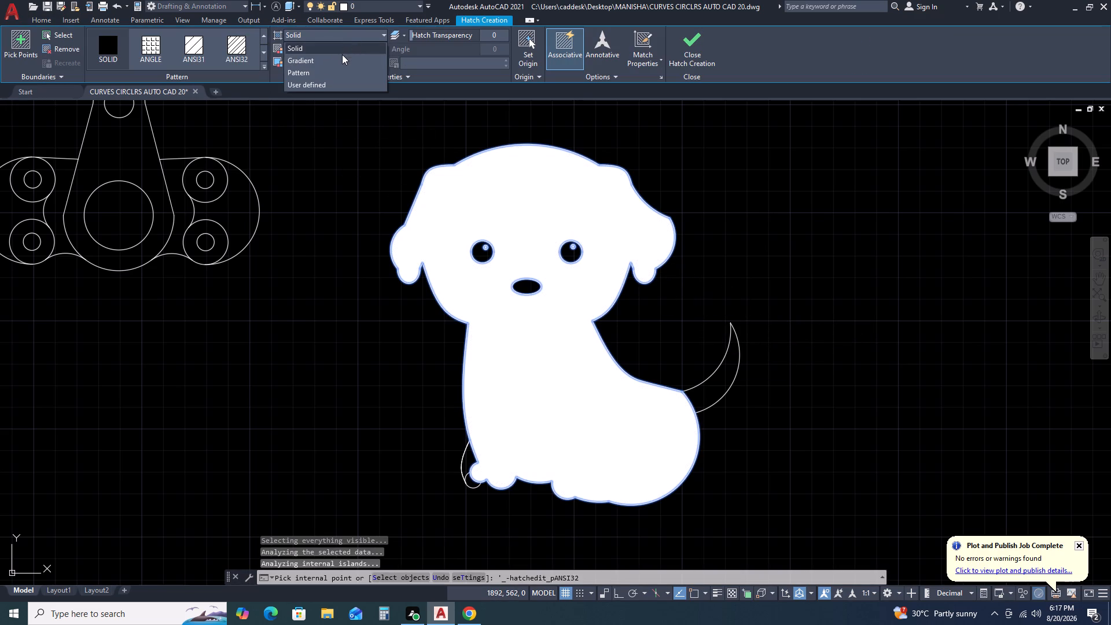
pyautogui.click(339, 60)
pyautogui.press('Escape')
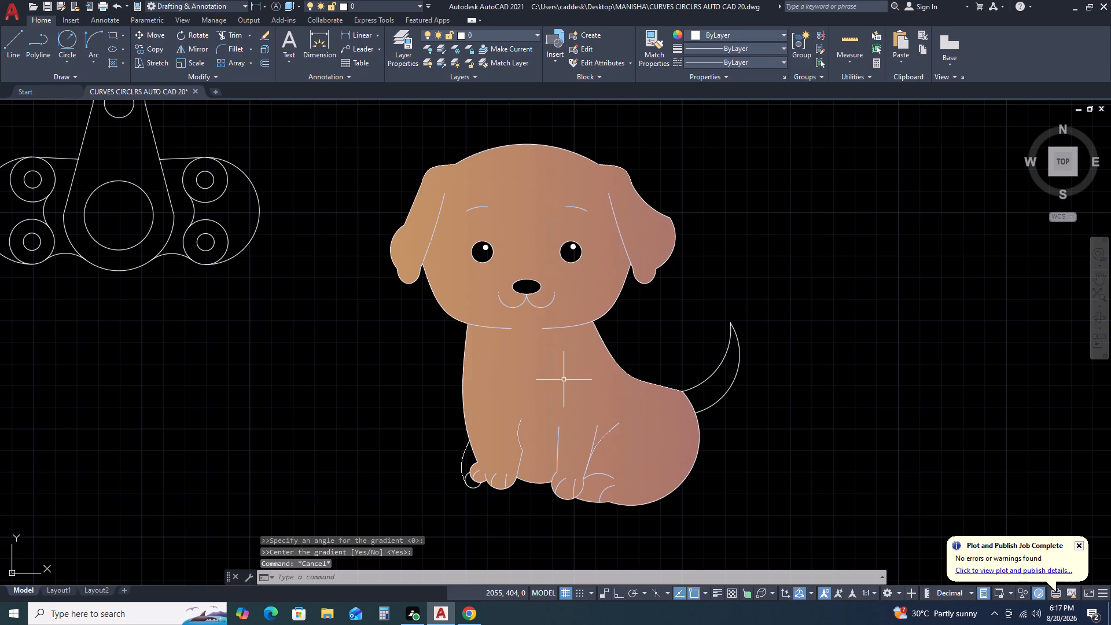
# Set the second gradient colour of the head-and-body hatch to dark brown 55,29,11.
pyautogui.scroll(-2, 598, 367)
pyautogui.press('Escape')
pyautogui.scroll(3, 575, 378)
pyautogui.scroll(-2, 562, 332)
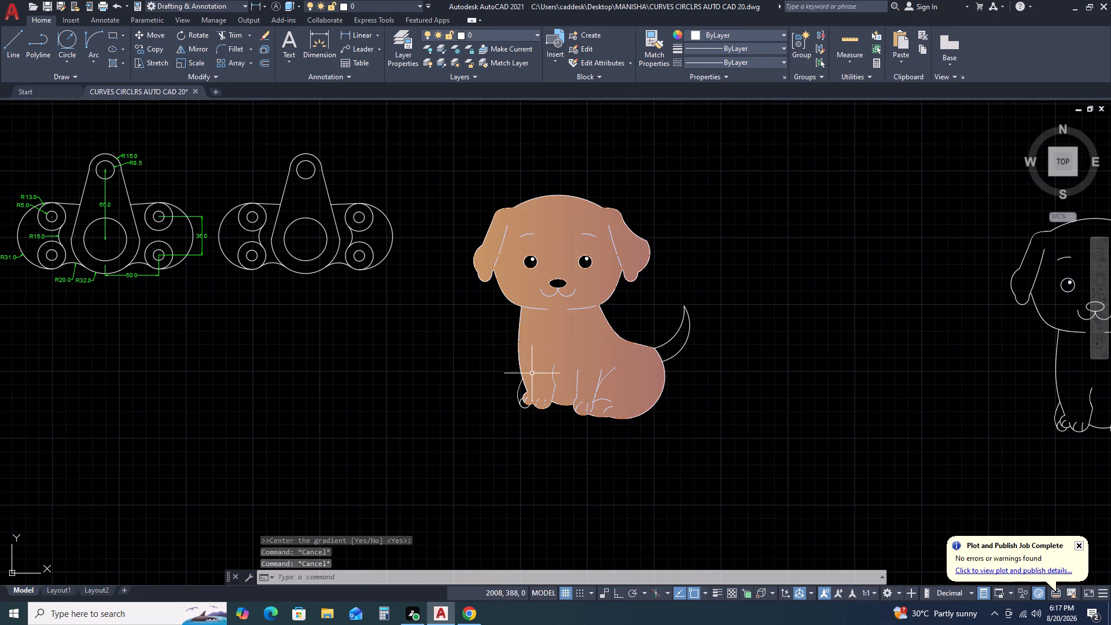
pyautogui.scroll(2, 514, 405)
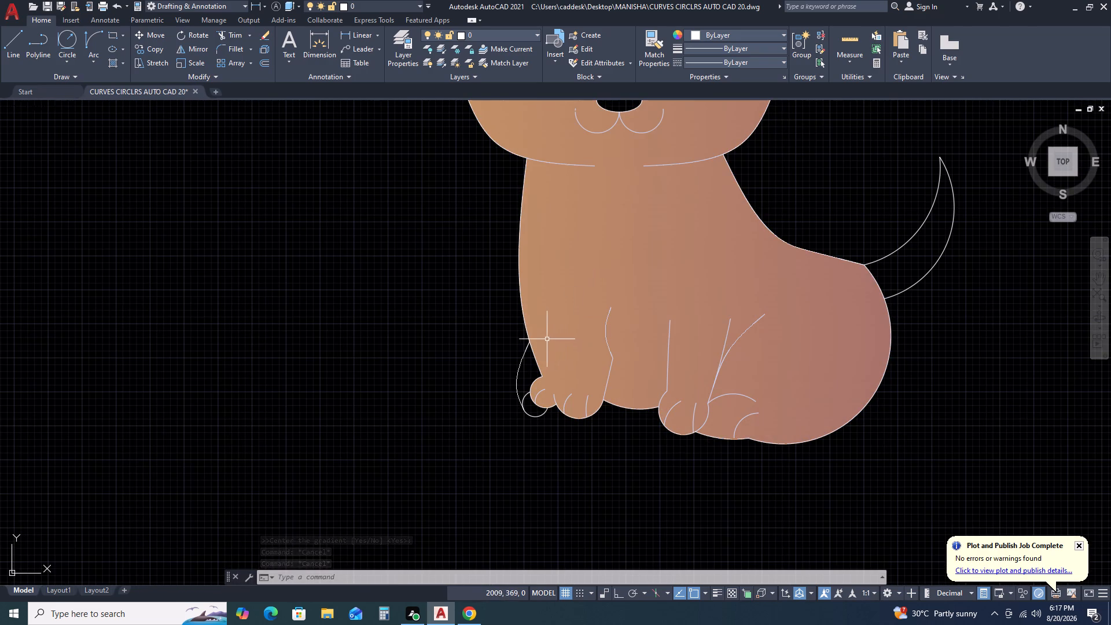
pyautogui.click(604, 274)
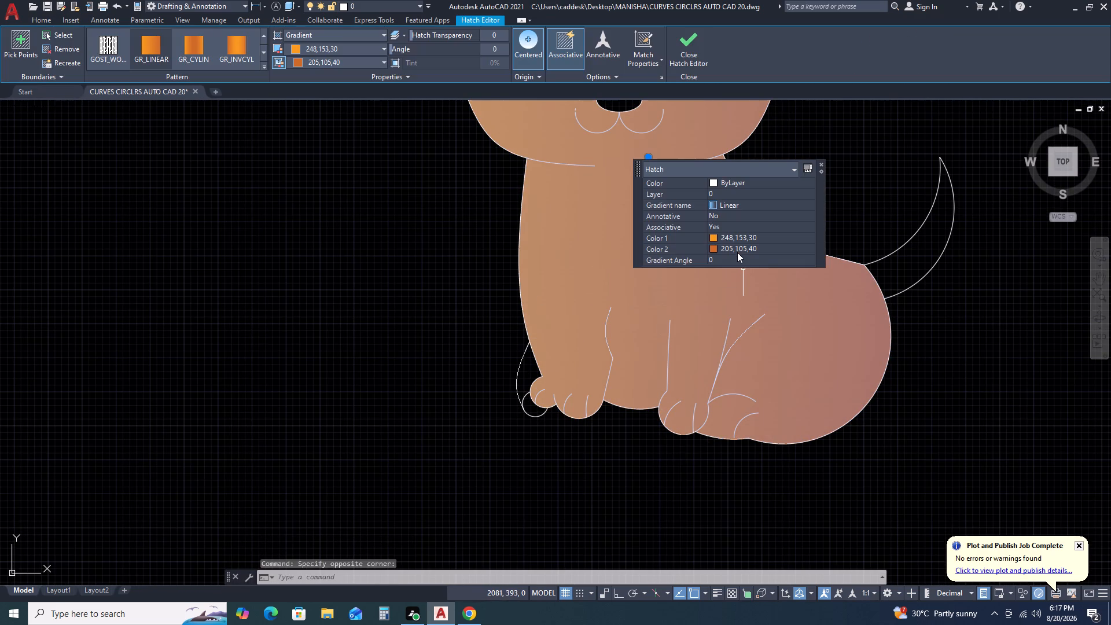
pyautogui.click(313, 57)
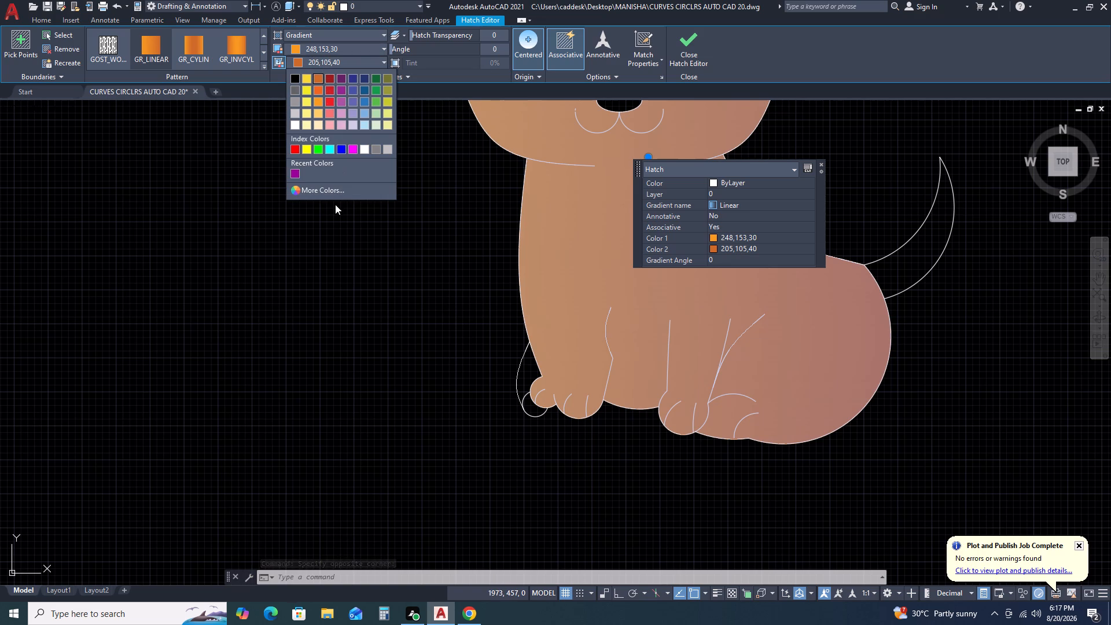
pyautogui.click(342, 192)
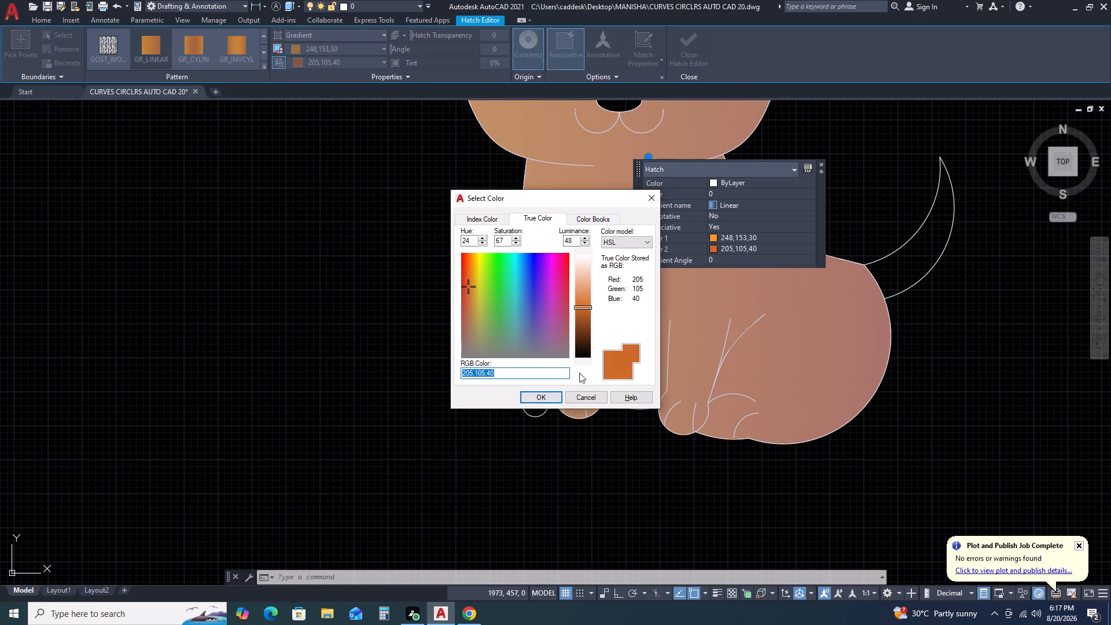
pyautogui.click(579, 344)
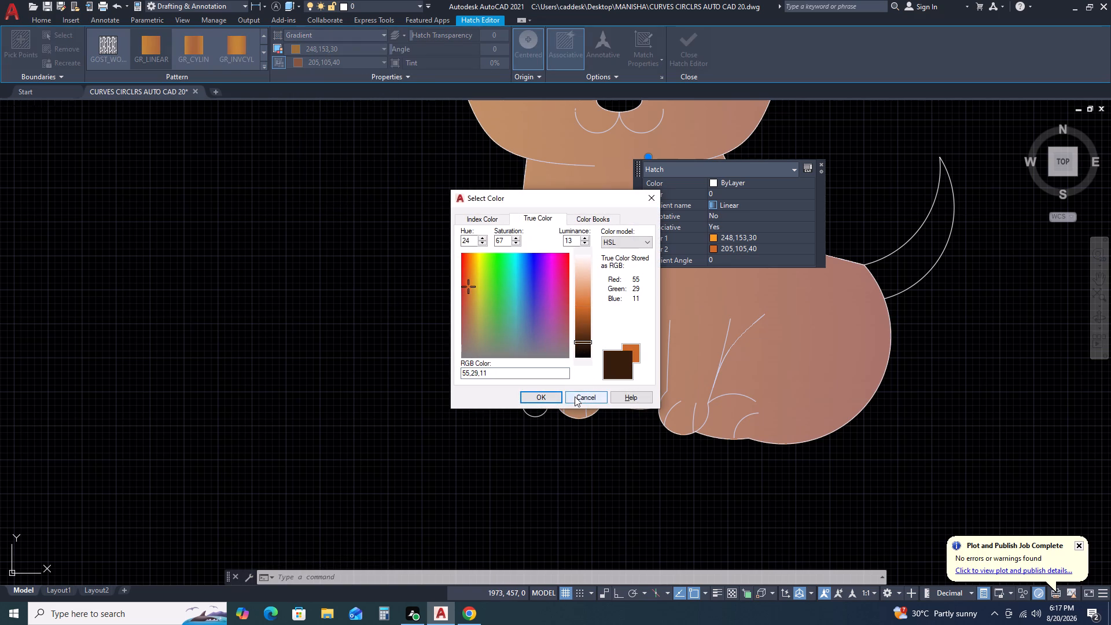
pyautogui.click(555, 395)
pyautogui.press('Escape')
# Hatch the puppy's tail and the unfilled leg and paw areas beside its front foot with a solid fill.
pyautogui.scroll(-4, 679, 377)
pyautogui.scroll(3, 666, 348)
pyautogui.scroll(2, 691, 259)
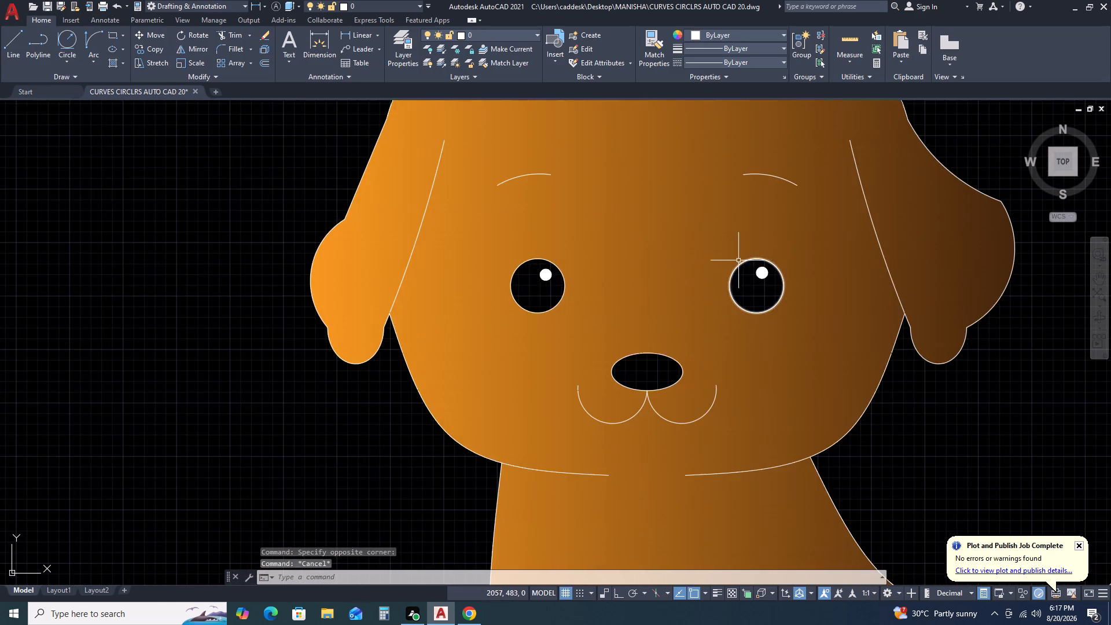
pyautogui.scroll(-1, 726, 259)
pyautogui.moveTo(846, 318); pyautogui.dragTo(649, 205, button='middle')
pyautogui.scroll(-1, 641, 237)
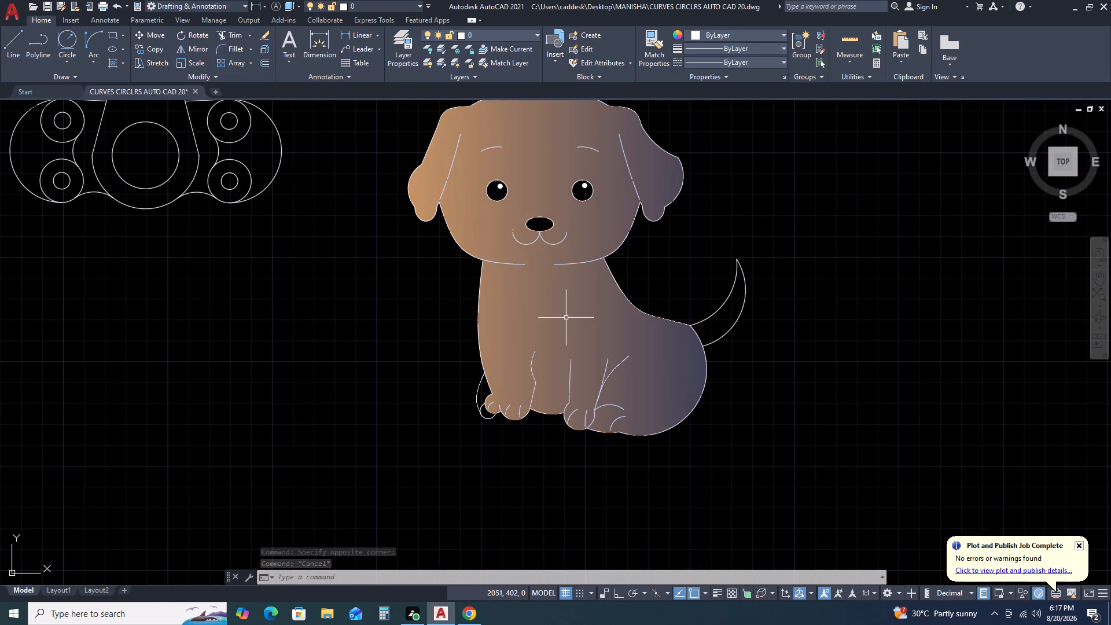
pyautogui.press('h')
pyautogui.press('space')
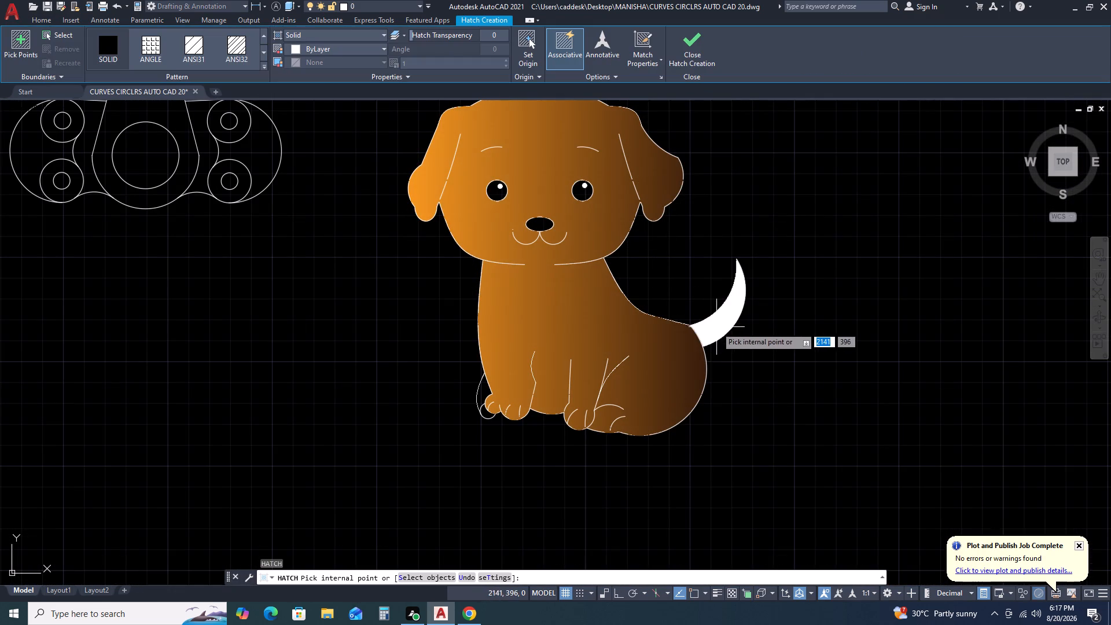
pyautogui.click(716, 327)
pyautogui.press('Escape')
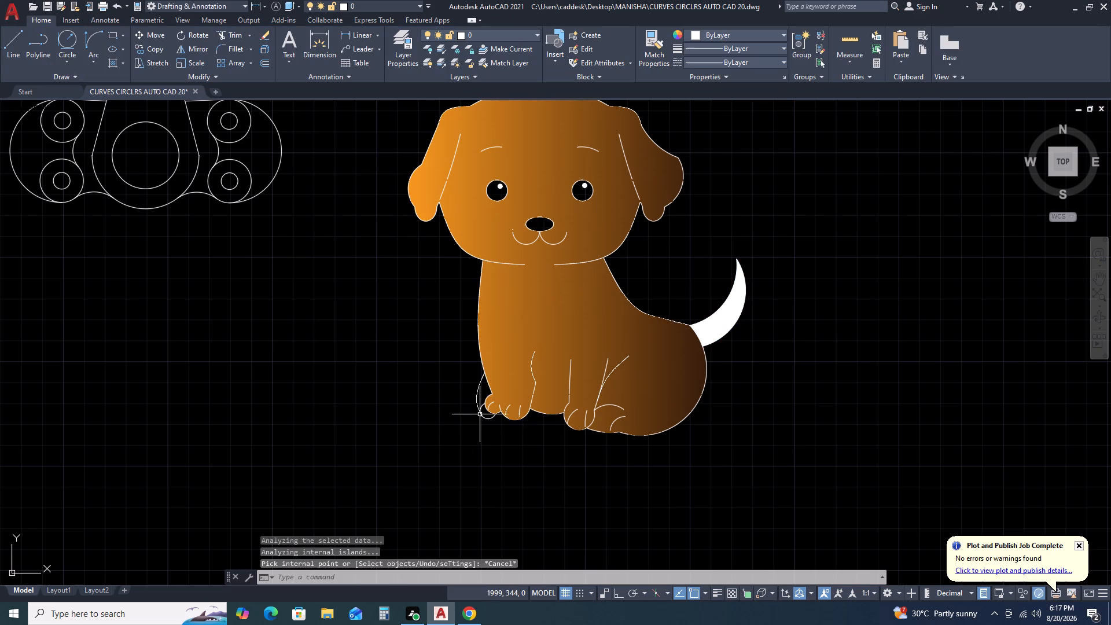
pyautogui.press('space')
pyautogui.click(483, 390)
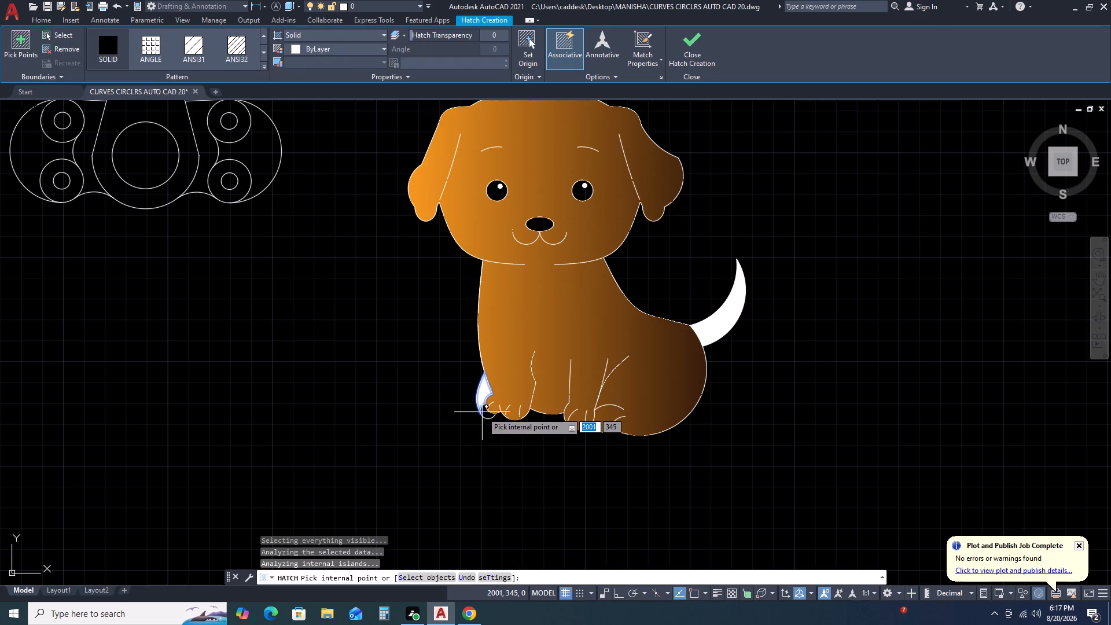
pyautogui.click(487, 411)
pyautogui.press('Escape')
# Match the properties of the head-and-body gradient hatch onto the solid hatches of the tail, leg and paw.
pyautogui.scroll(2, 645, 282)
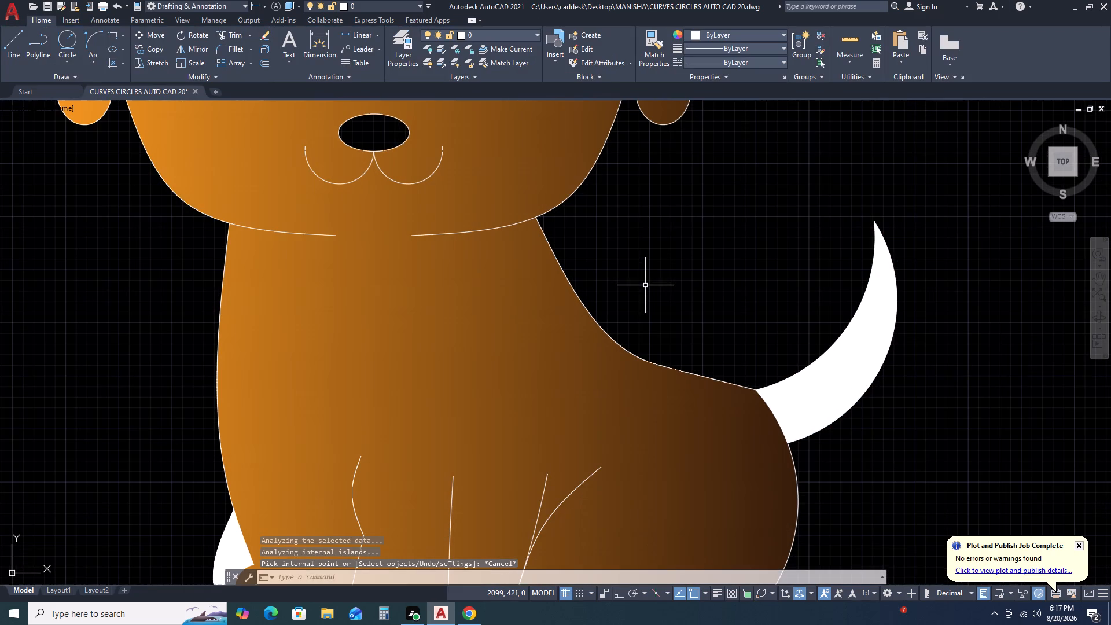
pyautogui.press('m')
pyautogui.press('a')
pyautogui.press('space')
pyautogui.click(542, 308)
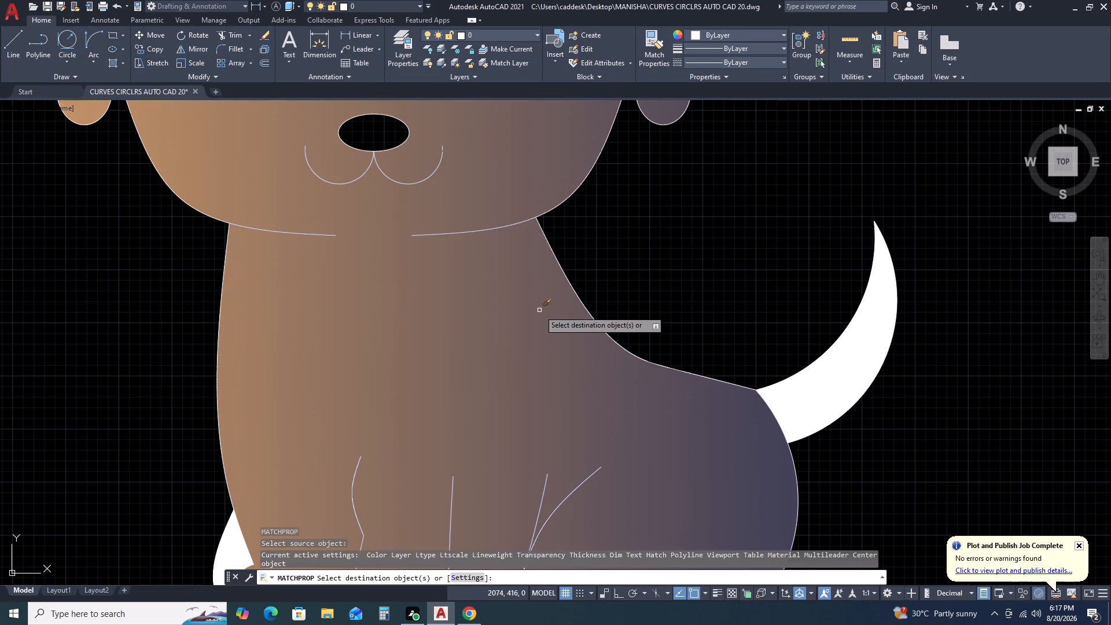
pyautogui.scroll(-3, 764, 292)
pyautogui.click(797, 314)
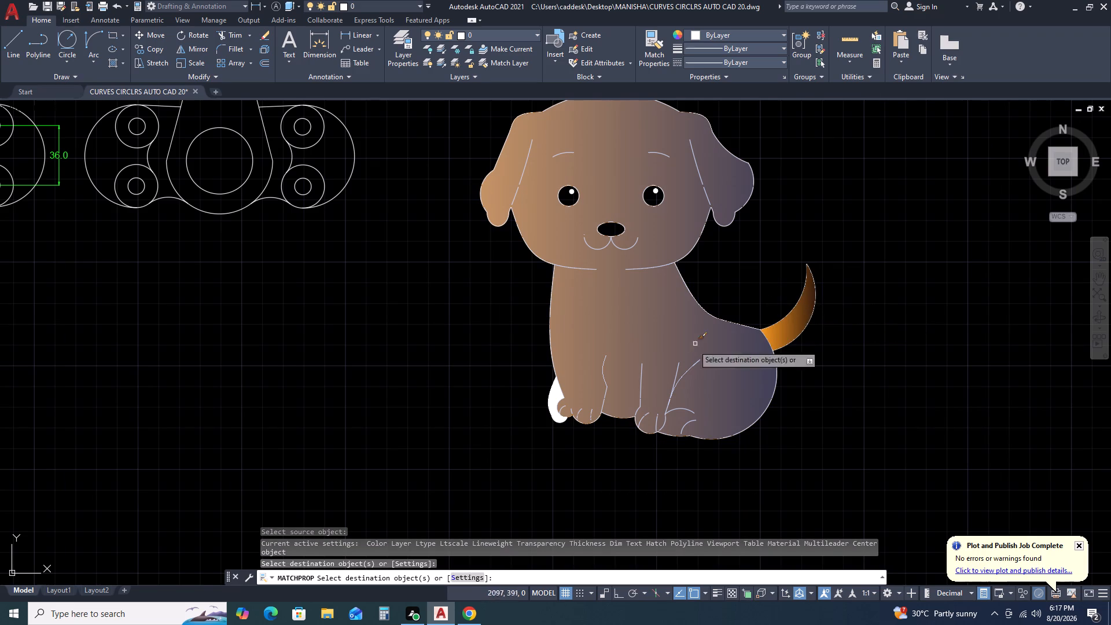
pyautogui.click(554, 397)
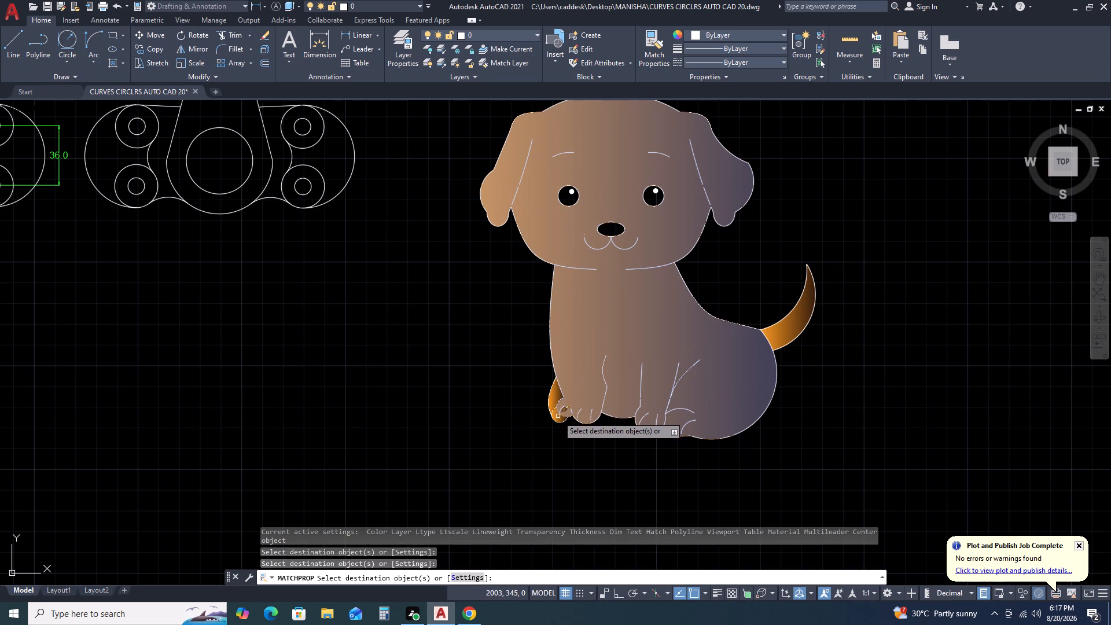
pyautogui.click(558, 416)
pyautogui.press('Escape')
pyautogui.press('Escape')
# Set the second gradient colour of the head-and-body hatch to orange-brown 205,105,40.
pyautogui.scroll(-2, 582, 307)
pyautogui.moveTo(633, 325); pyautogui.dragTo(561, 283, button='middle')
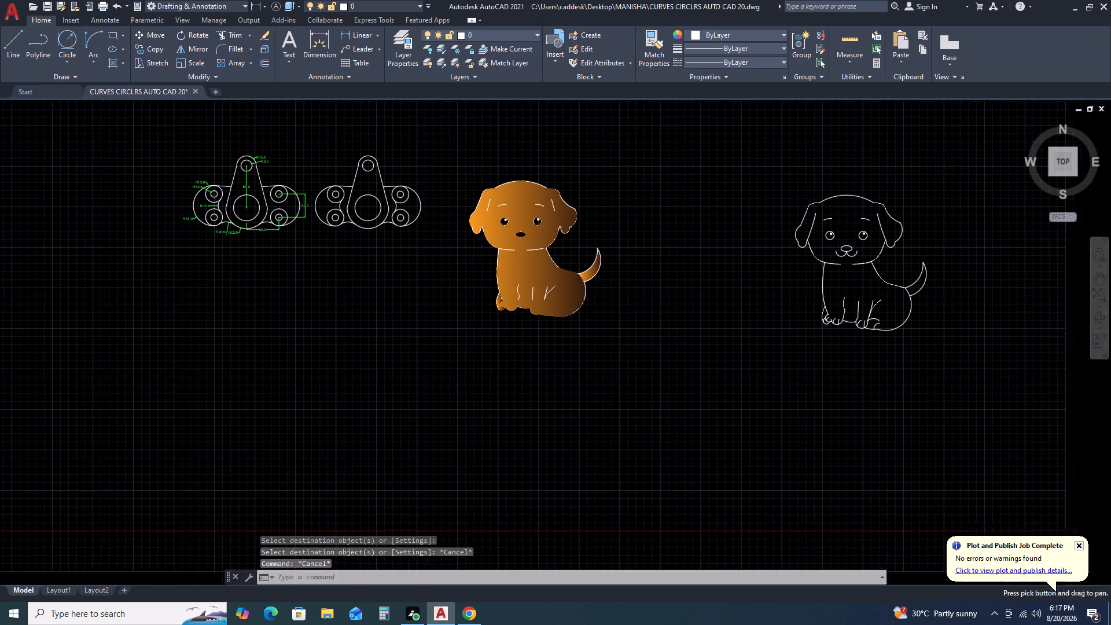
pyautogui.scroll(2, 485, 214)
pyautogui.scroll(-2, 632, 321)
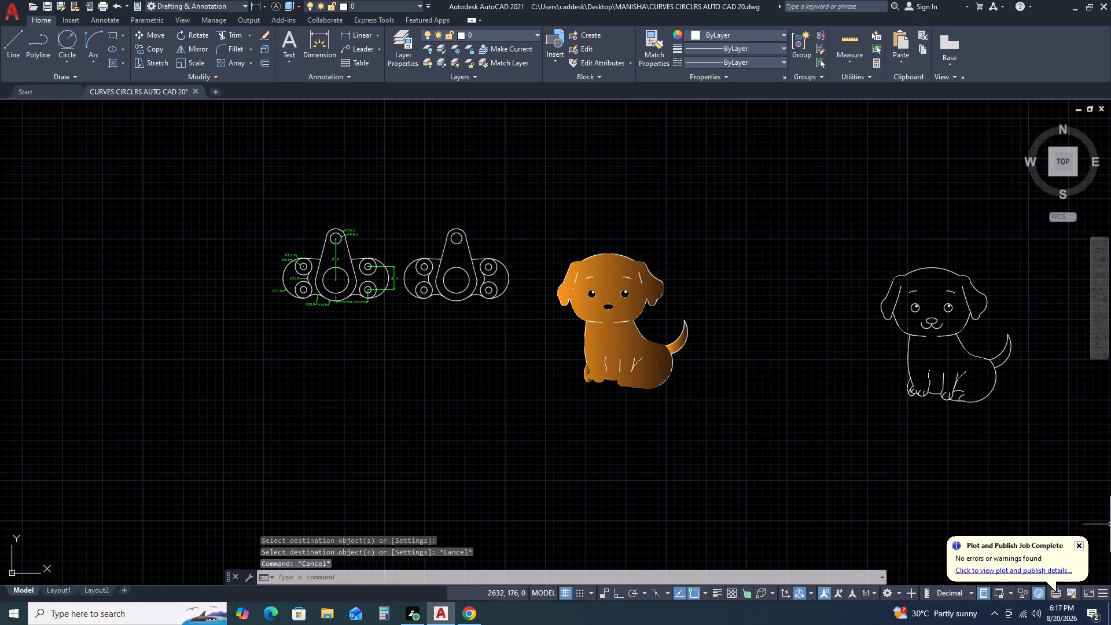
pyautogui.scroll(2, 613, 295)
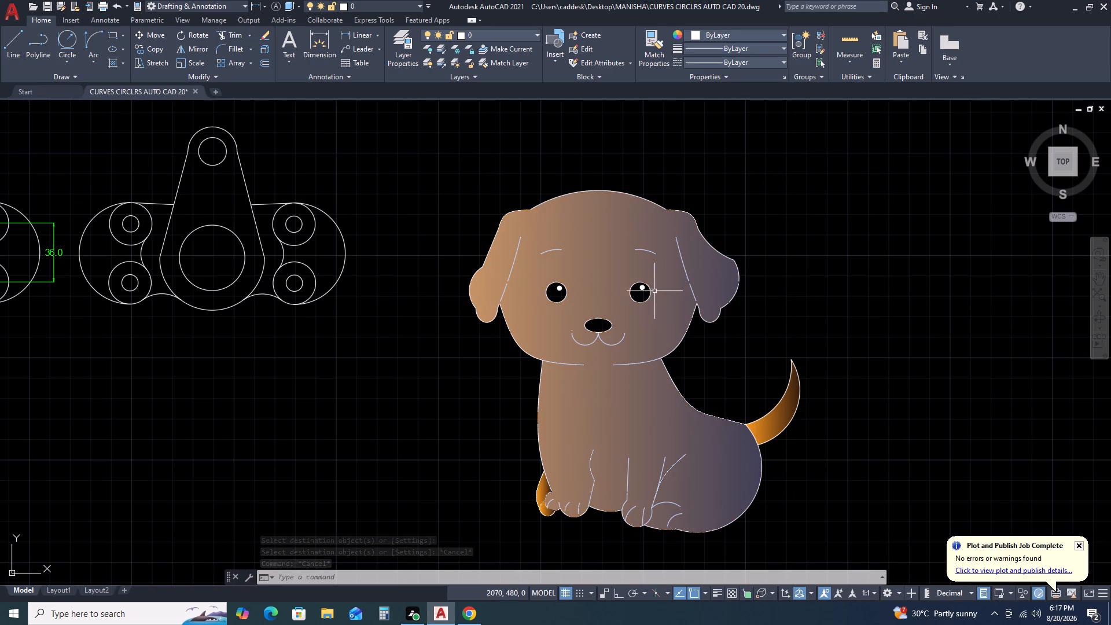
pyautogui.click(645, 399)
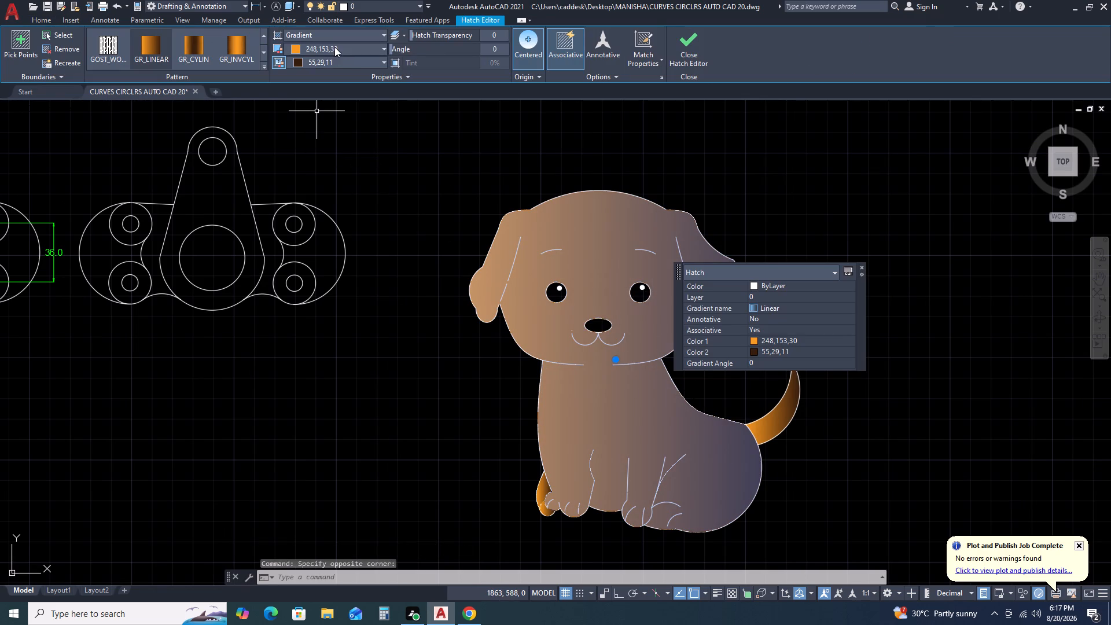
pyautogui.click(340, 58)
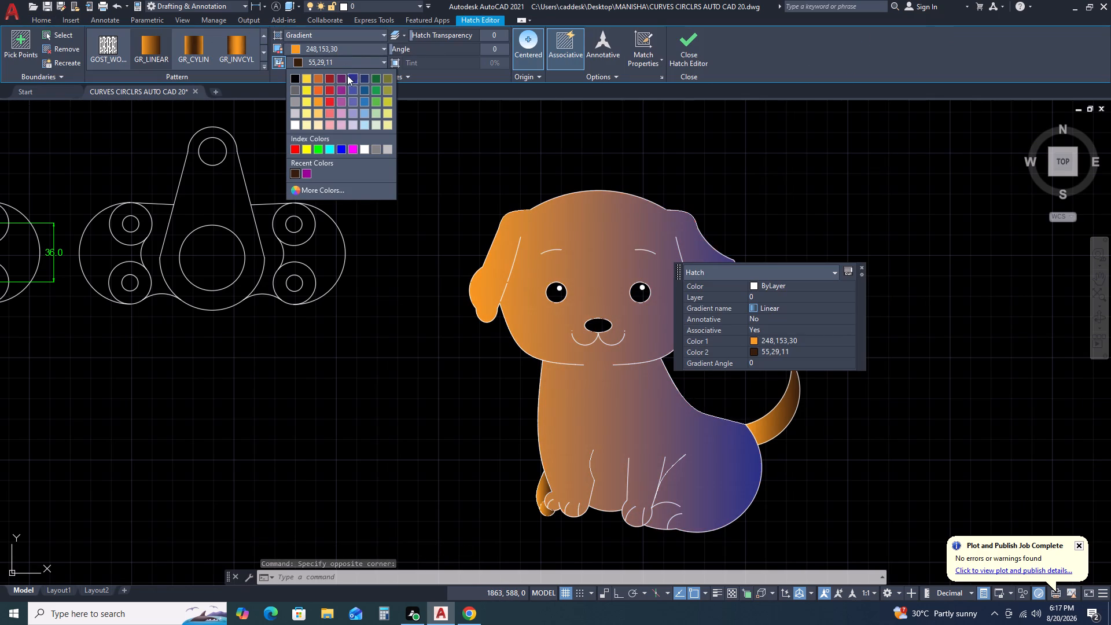
pyautogui.click(317, 79)
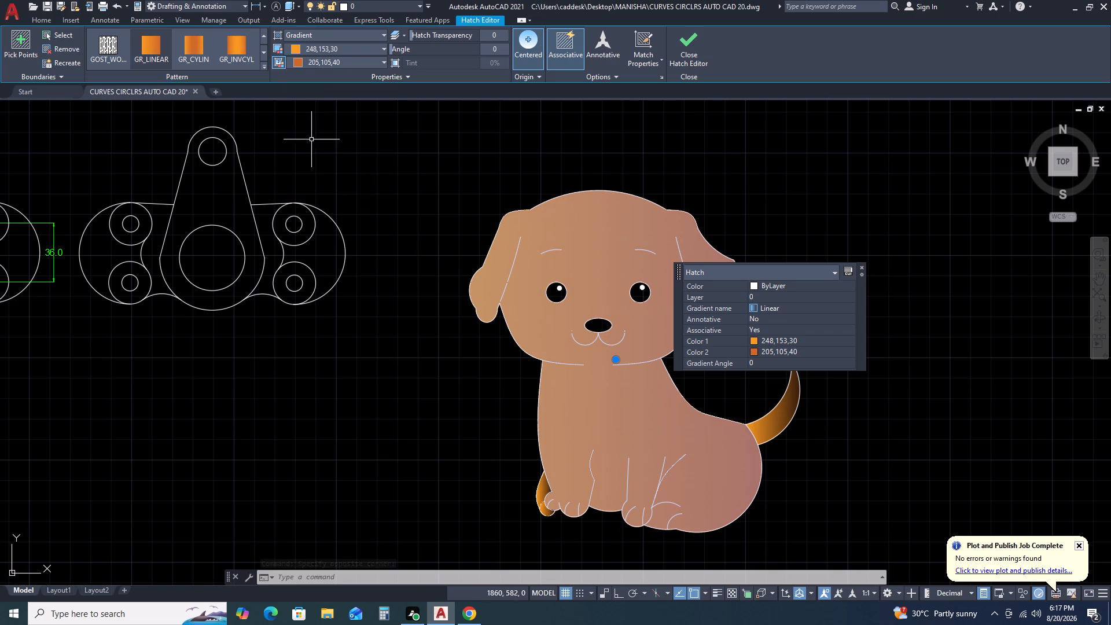
pyautogui.press('Escape')
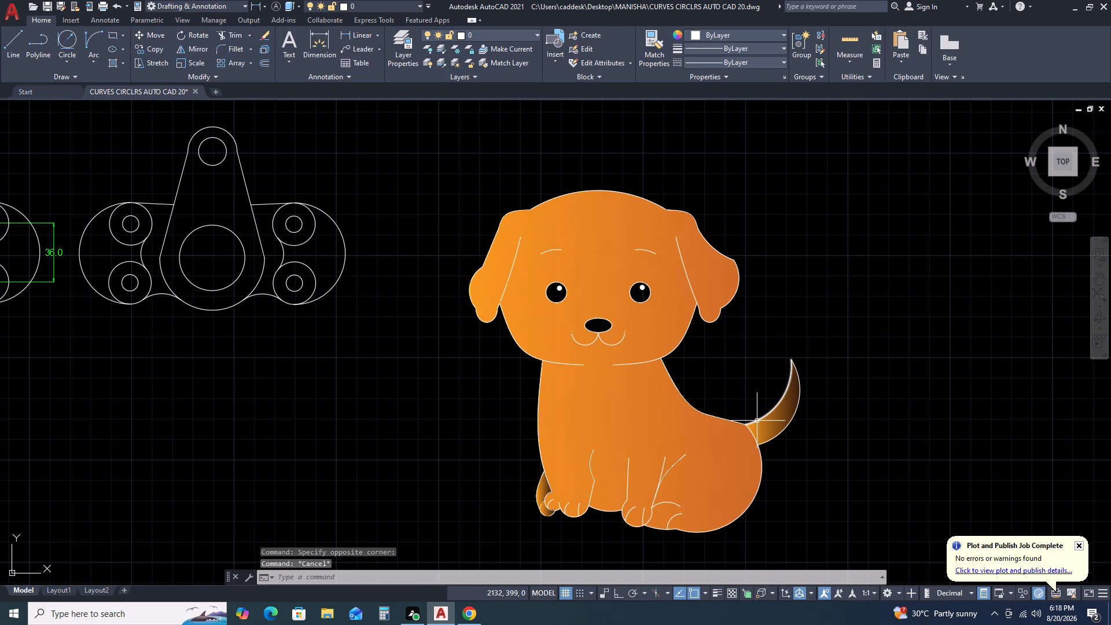
# Examine the filled puppy's face, body, paws and tail, and compare it with the unfilled outline copy.
pyautogui.scroll(3, 653, 339)
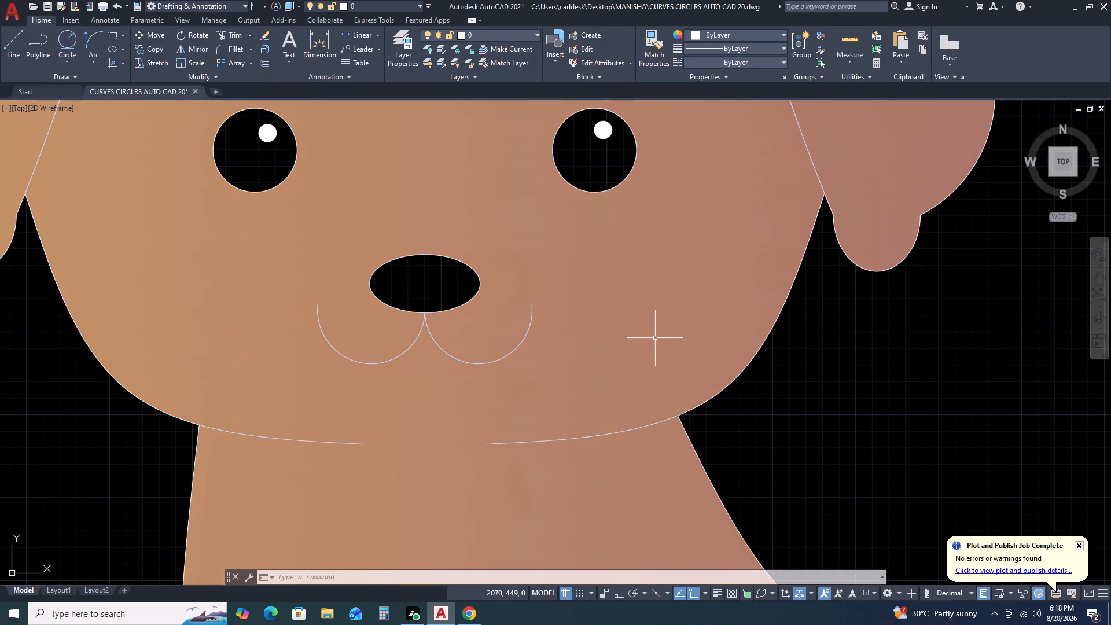
pyautogui.scroll(-4, 661, 330)
pyautogui.moveTo(752, 365); pyautogui.dragTo(654, 307, button='middle')
pyautogui.middleClick(650, 304)
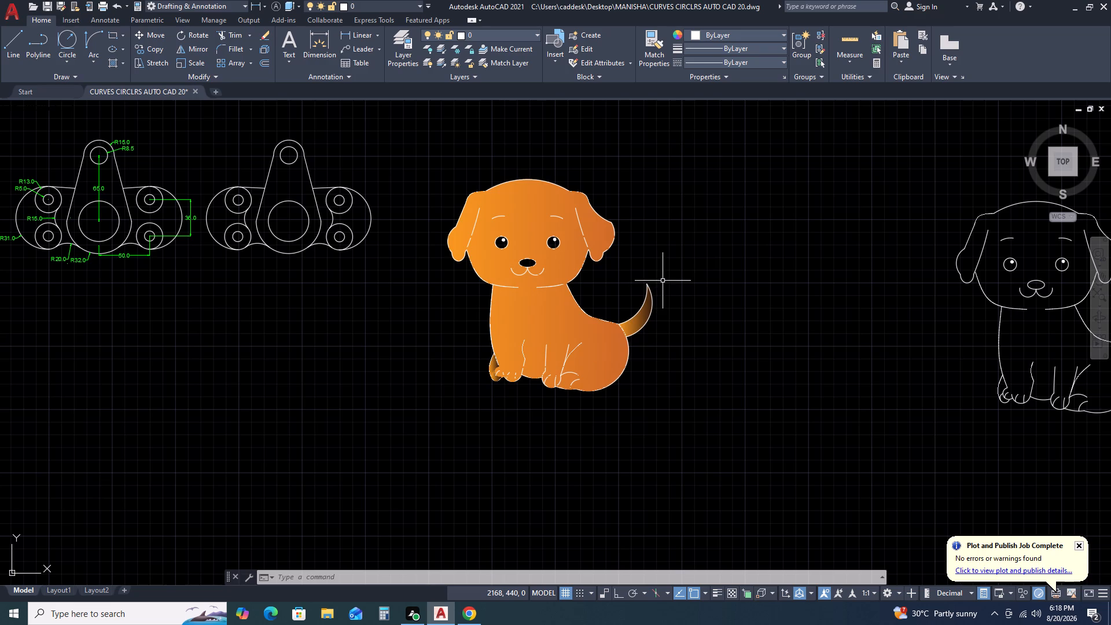
pyautogui.scroll(-2, 696, 317)
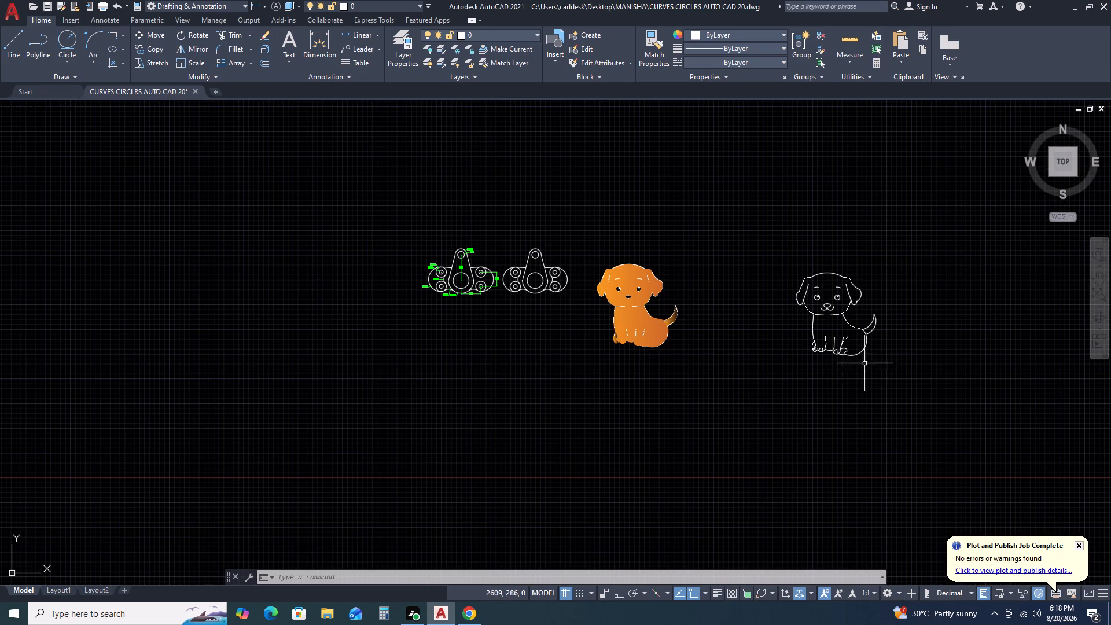
pyautogui.moveTo(903, 350); pyautogui.dragTo(786, 353, button='middle')
pyautogui.scroll(2, 793, 315)
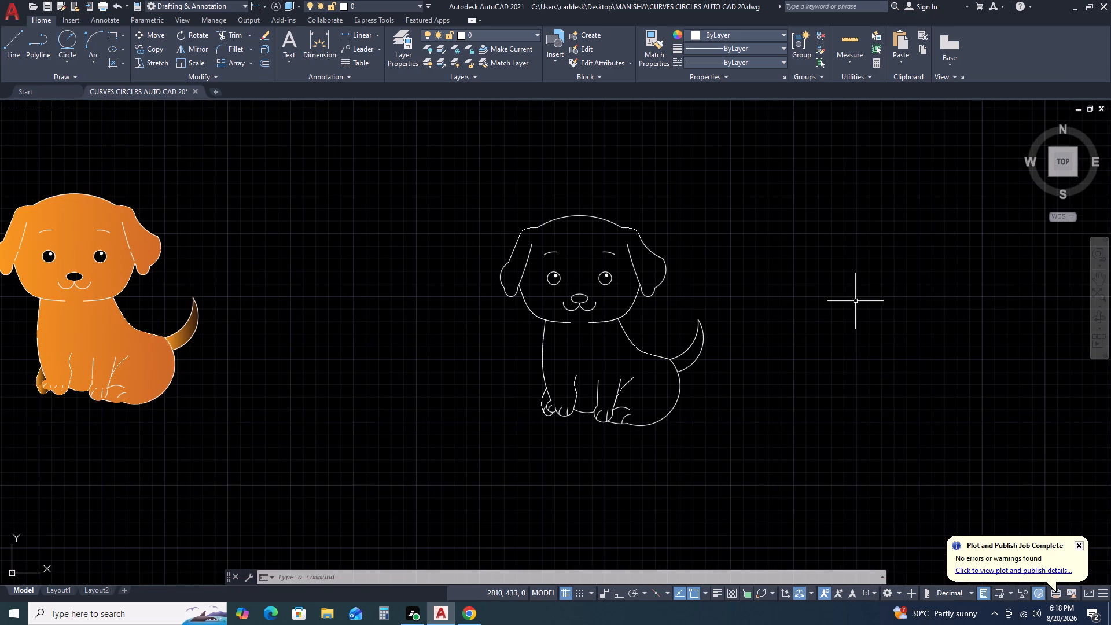
pyautogui.scroll(-1, 722, 326)
pyautogui.moveTo(347, 368); pyautogui.dragTo(528, 319, button='middle')
pyautogui.scroll(-1, 531, 318)
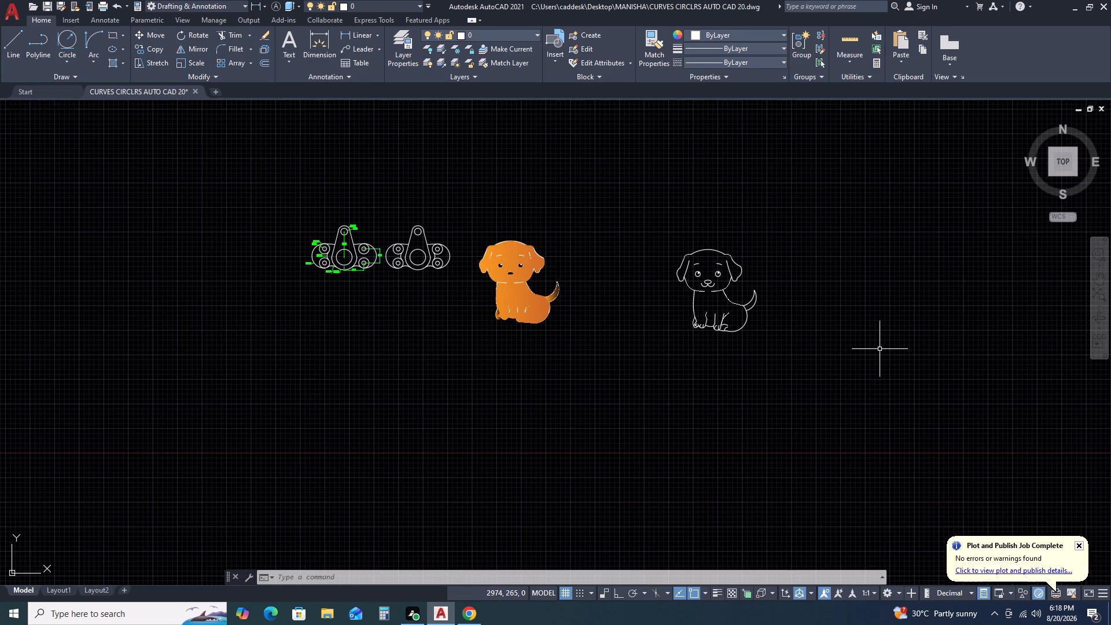
pyautogui.scroll(3, 485, 240)
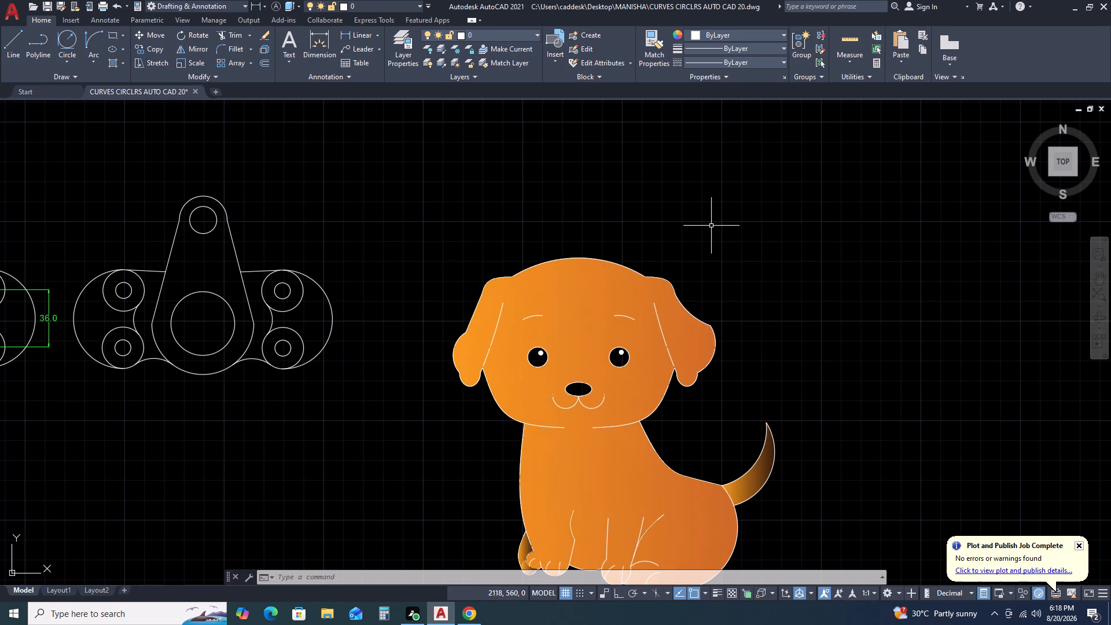
pyautogui.scroll(-2, 612, 401)
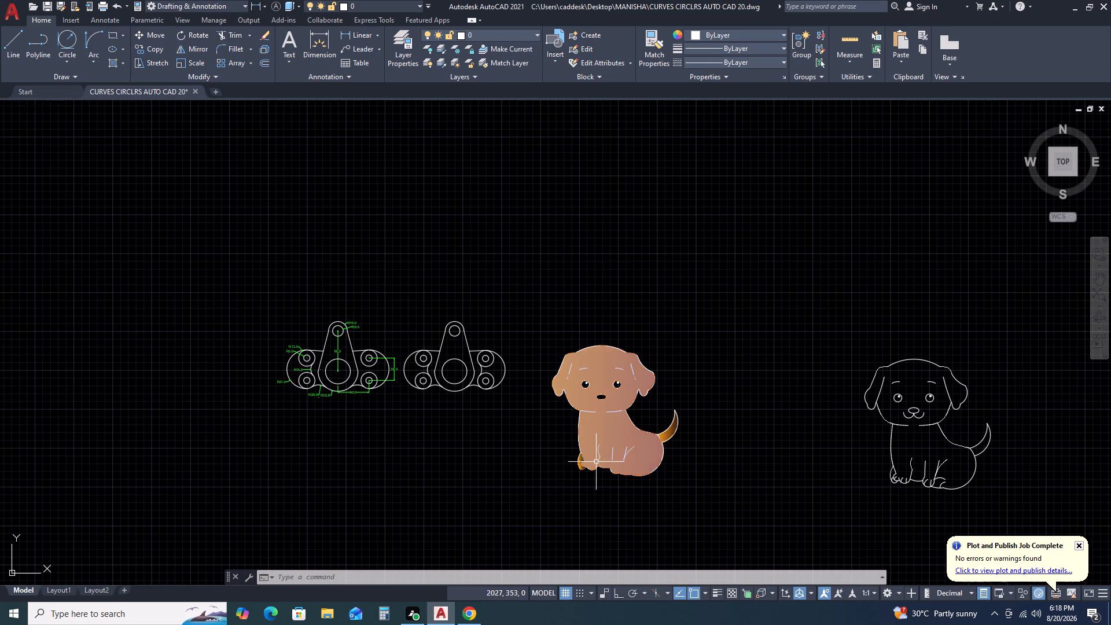
pyautogui.scroll(3, 596, 461)
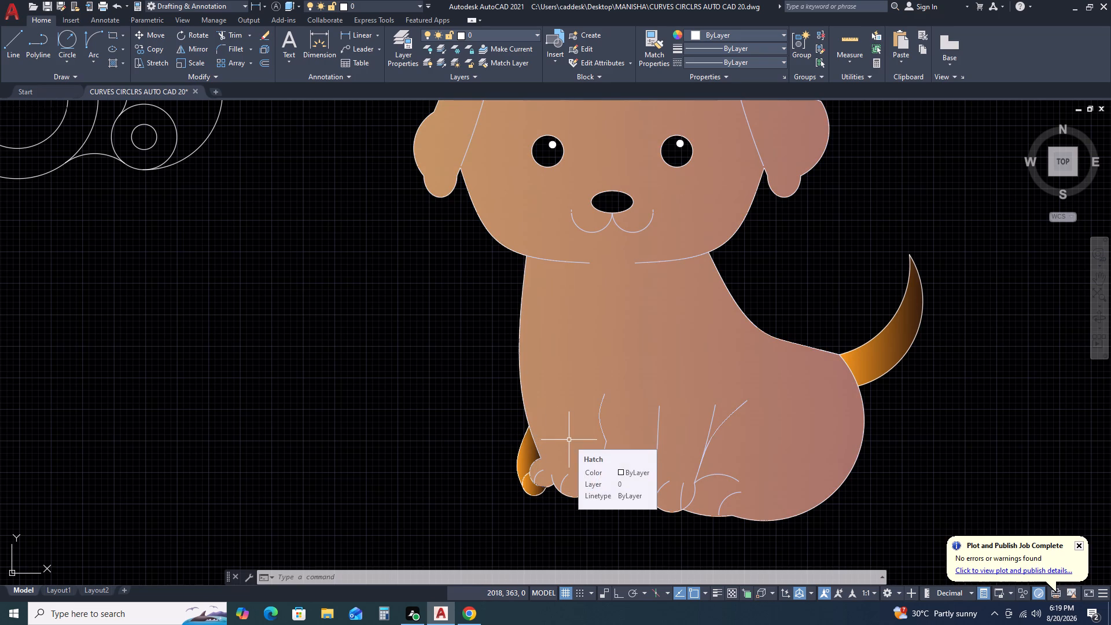
pyautogui.scroll(-2, 612, 399)
pyautogui.moveTo(769, 438); pyautogui.dragTo(733, 402, button='middle')
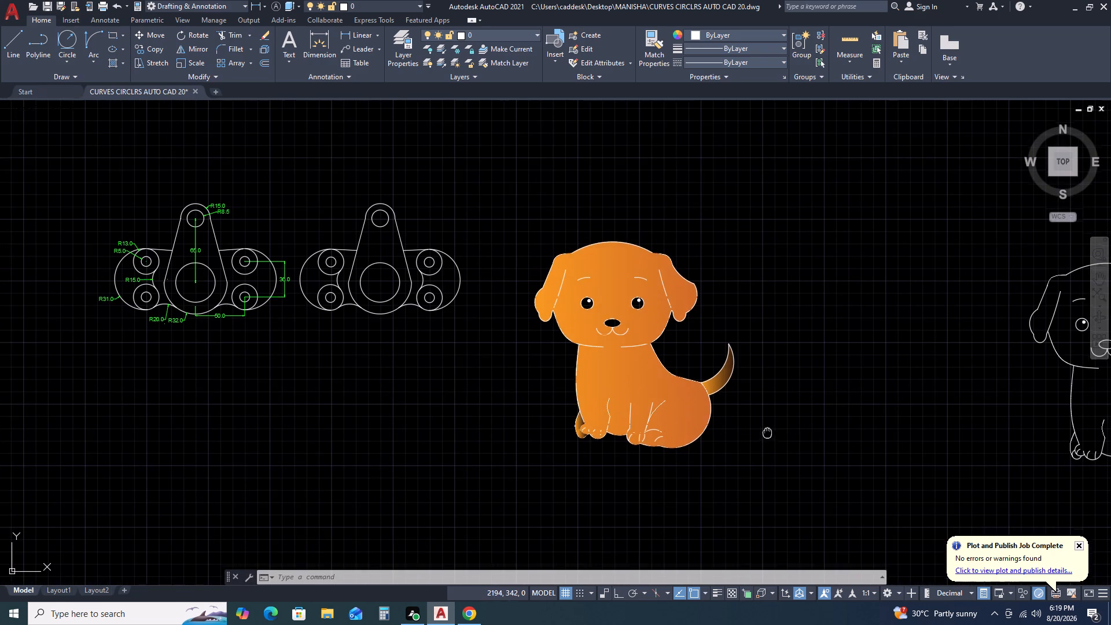
pyautogui.moveTo(733, 402); pyautogui.dragTo(671, 355, button='middle')
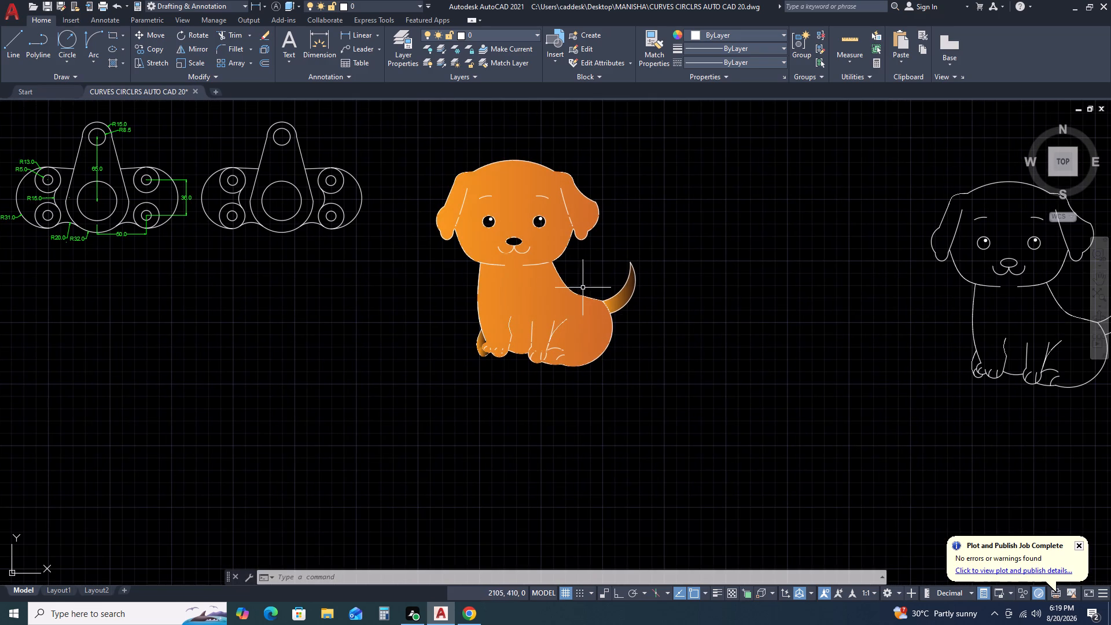
# Move the whole unfilled puppy outline slightly up and farther away from the filled puppy.
pyautogui.scroll(-1, 554, 274)
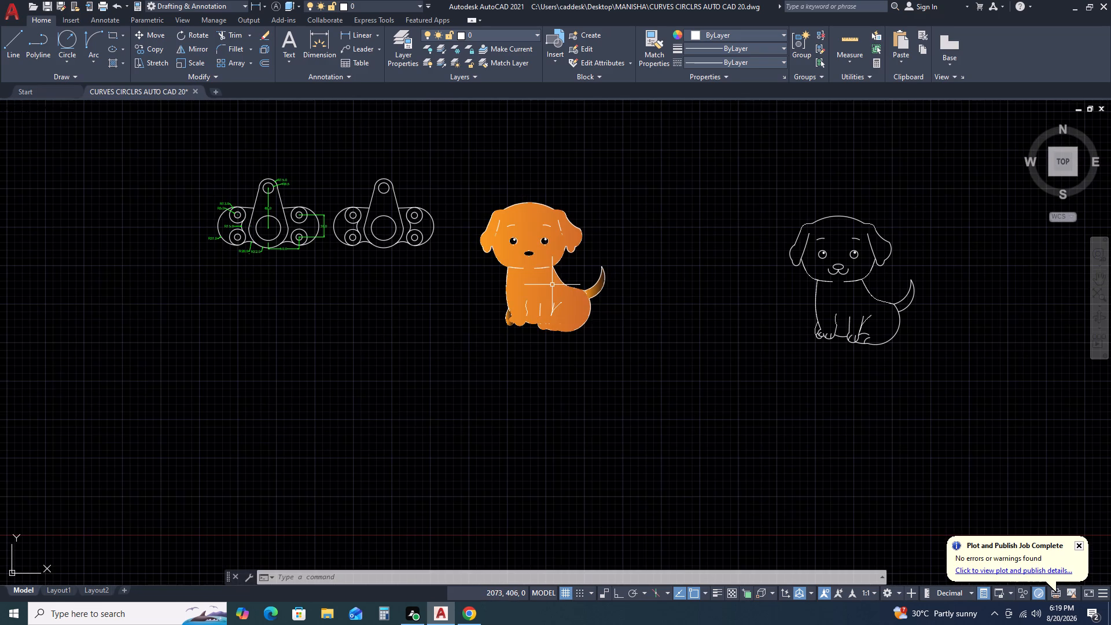
pyautogui.scroll(3, 443, 209)
pyautogui.scroll(-1, 510, 265)
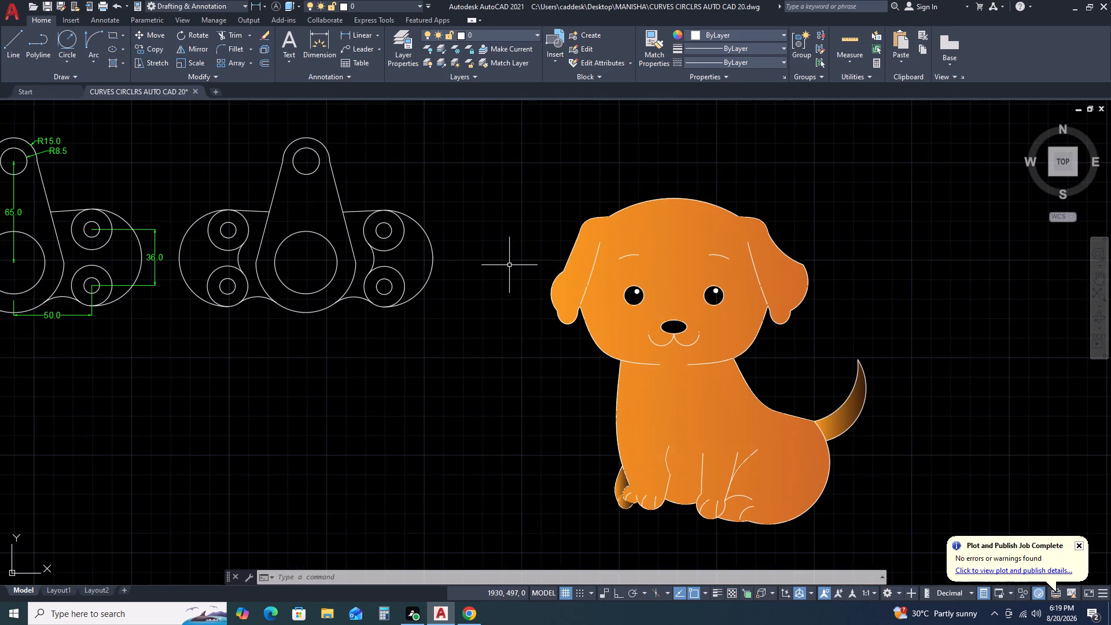
pyautogui.moveTo(828, 362); pyautogui.dragTo(799, 343, button='middle')
pyautogui.moveTo(785, 333); pyautogui.dragTo(746, 309, button='middle')
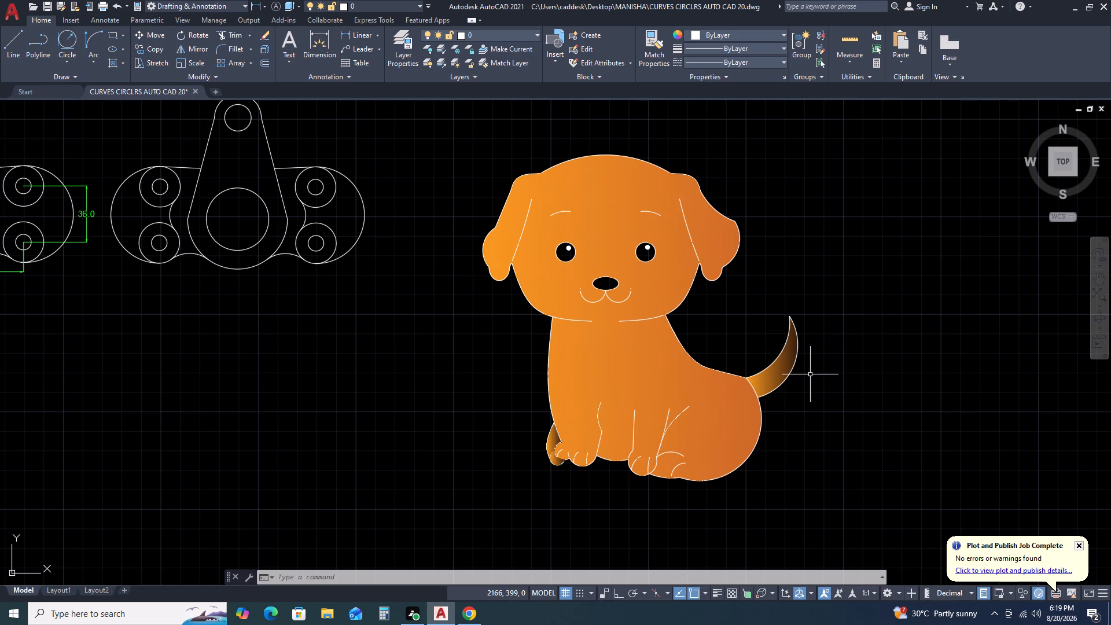
pyautogui.scroll(-4, 753, 259)
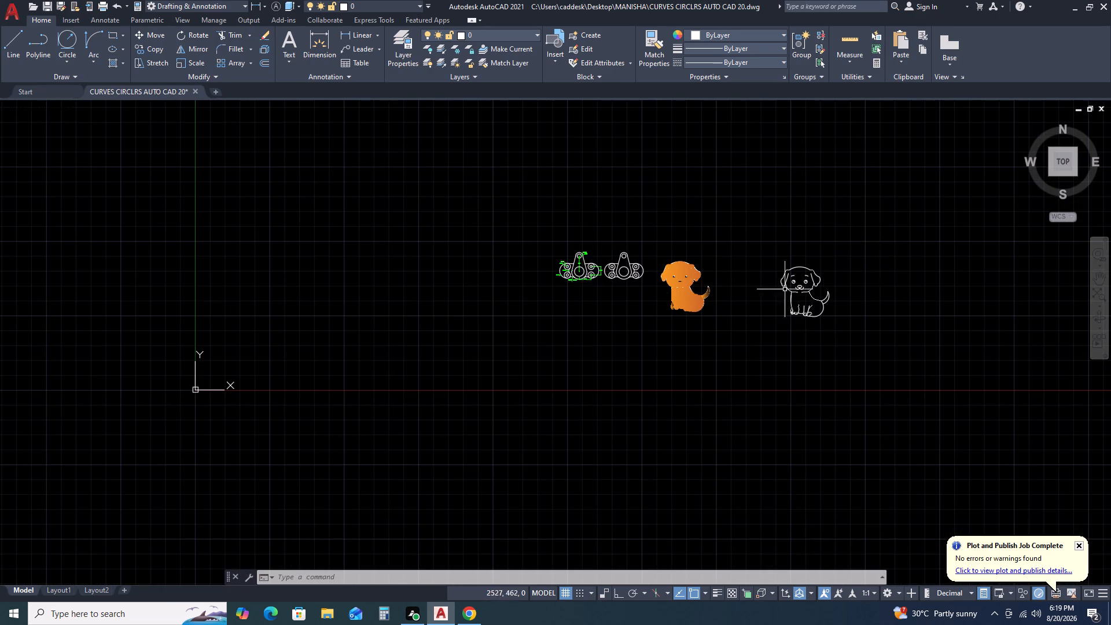
pyautogui.scroll(2, 748, 296)
pyautogui.click(974, 200)
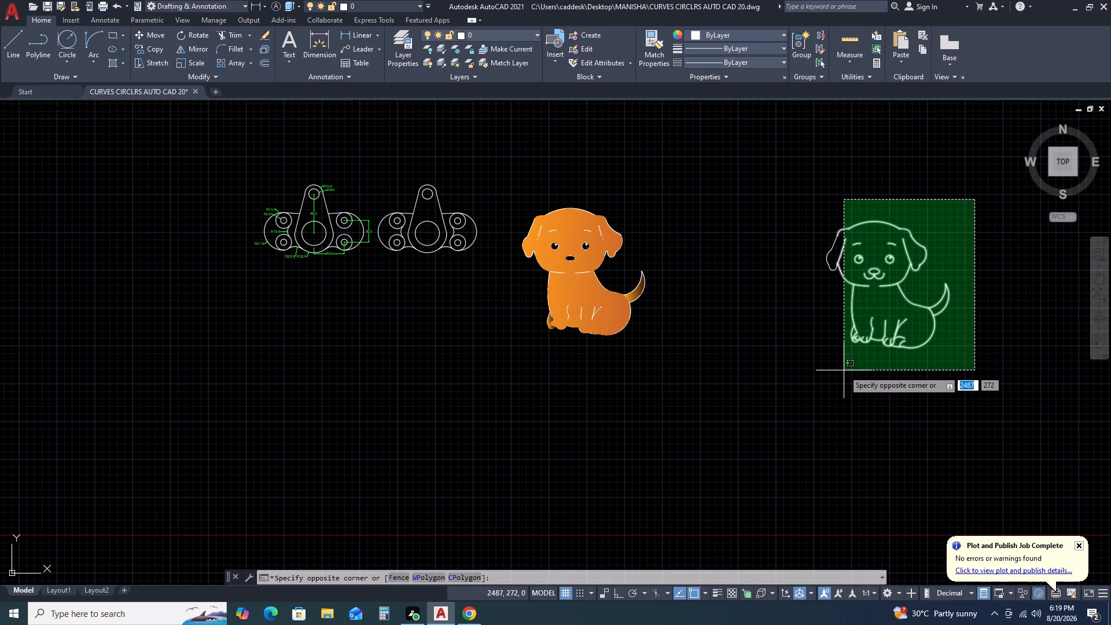
pyautogui.click(820, 361)
pyautogui.write('M')
pyautogui.press('space')
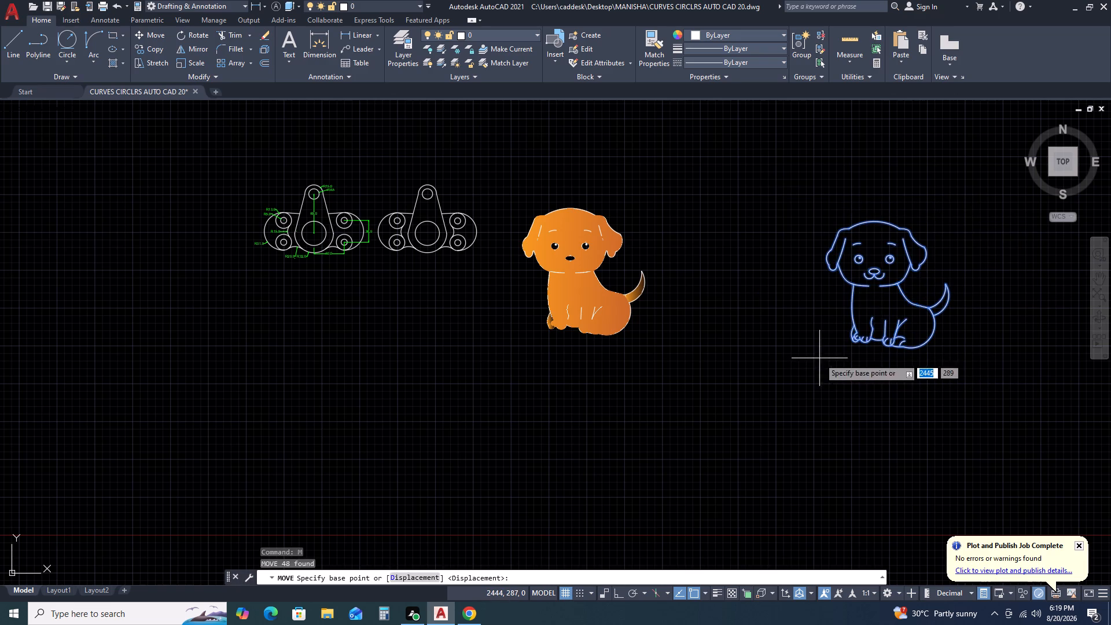
pyautogui.click(845, 338)
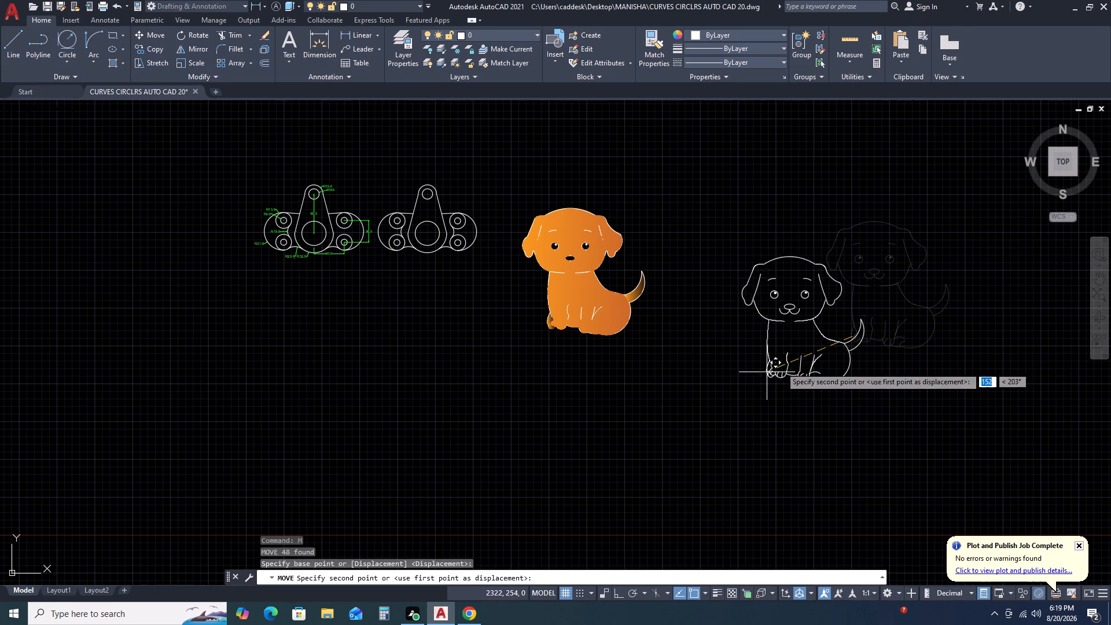
pyautogui.click(873, 302)
# Copy the complete filled puppy, including its outline and hatches, to a spot diagonally below and left of the original.
pyautogui.moveTo(465, 177); pyautogui.dragTo(481, 187)
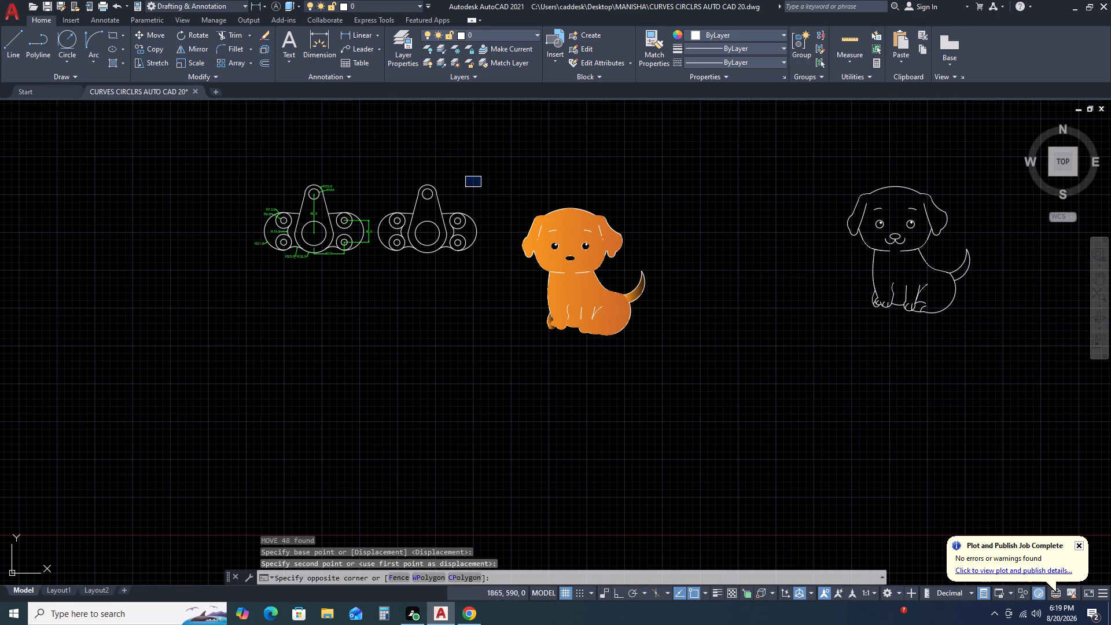
pyautogui.press('Escape')
pyautogui.click(516, 186)
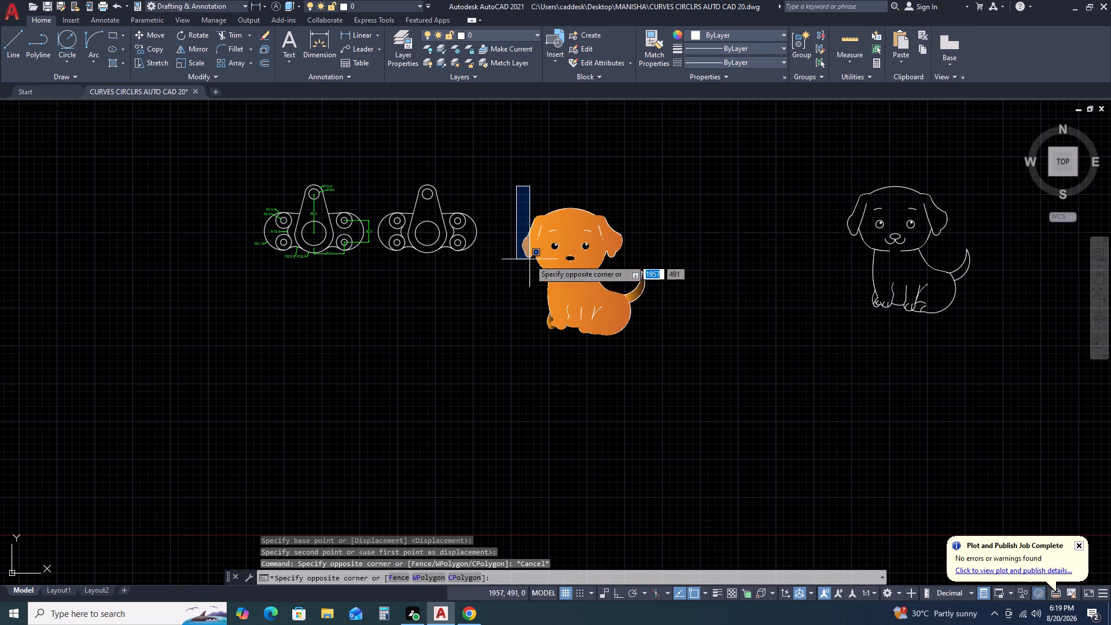
pyautogui.doubleClick(656, 351)
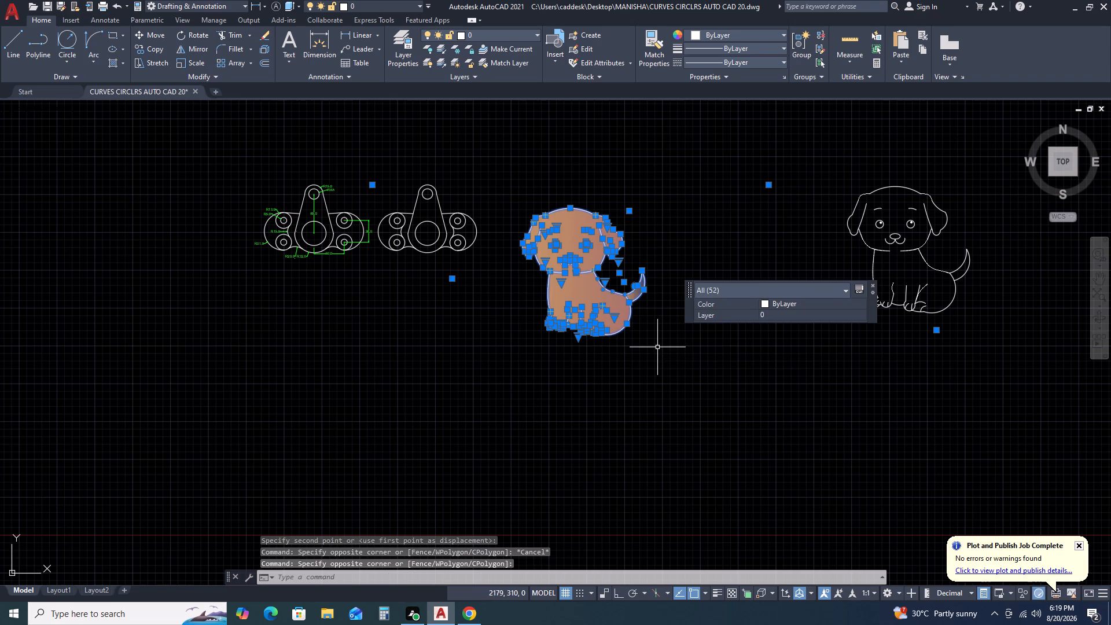
pyautogui.press('c')
pyautogui.press('o')
pyautogui.press('space')
pyautogui.moveTo(620, 298); pyautogui.dragTo(613, 307)
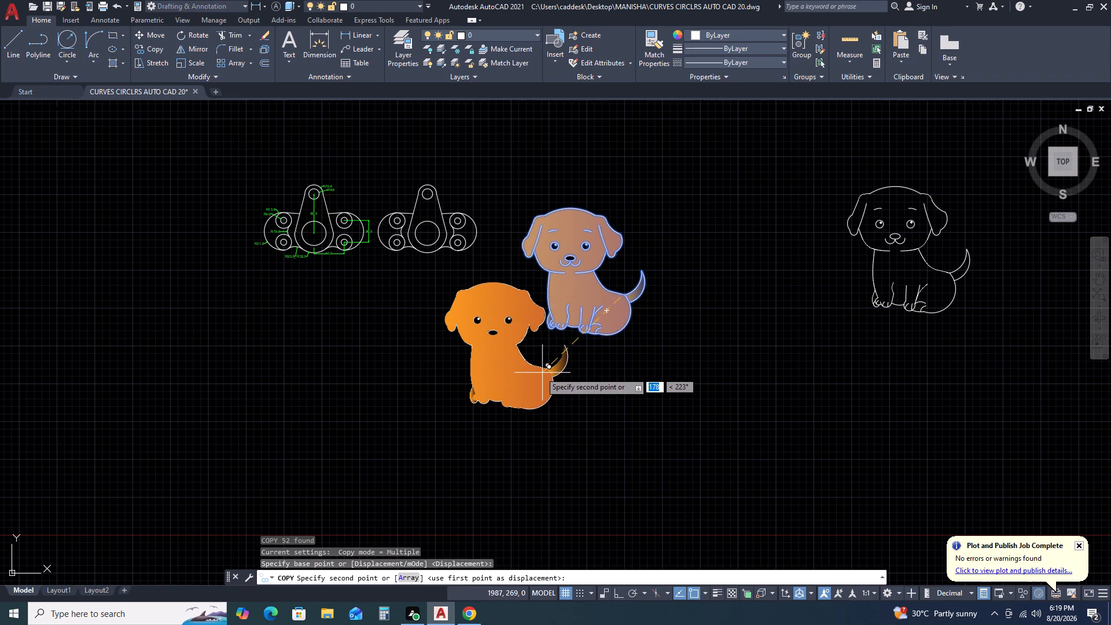
pyautogui.click(536, 372)
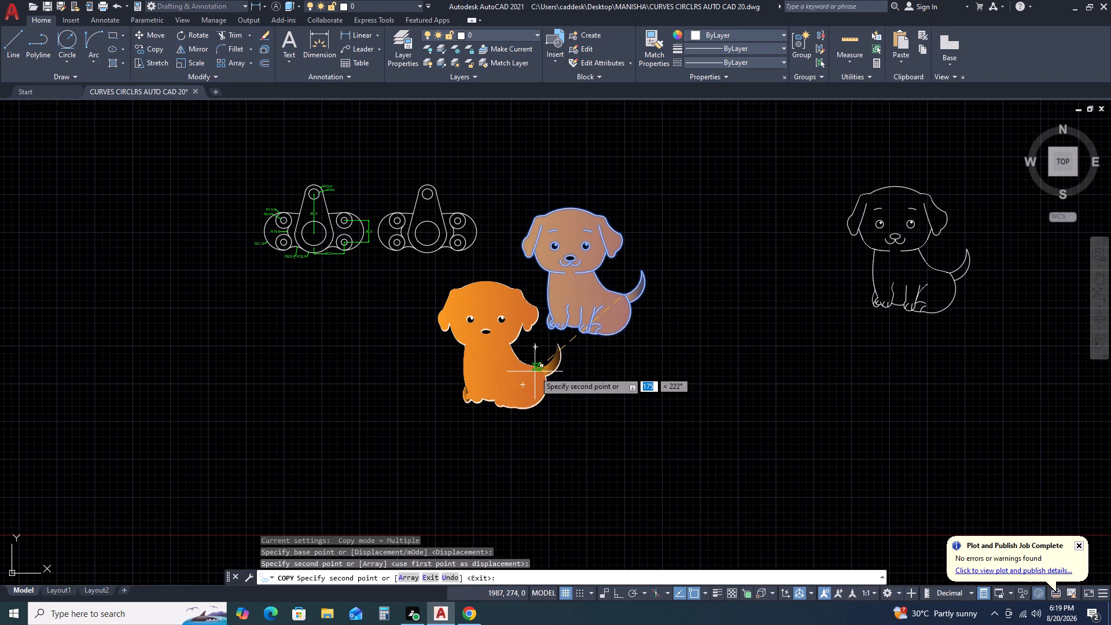
pyautogui.press('Escape')
pyautogui.click(420, 269)
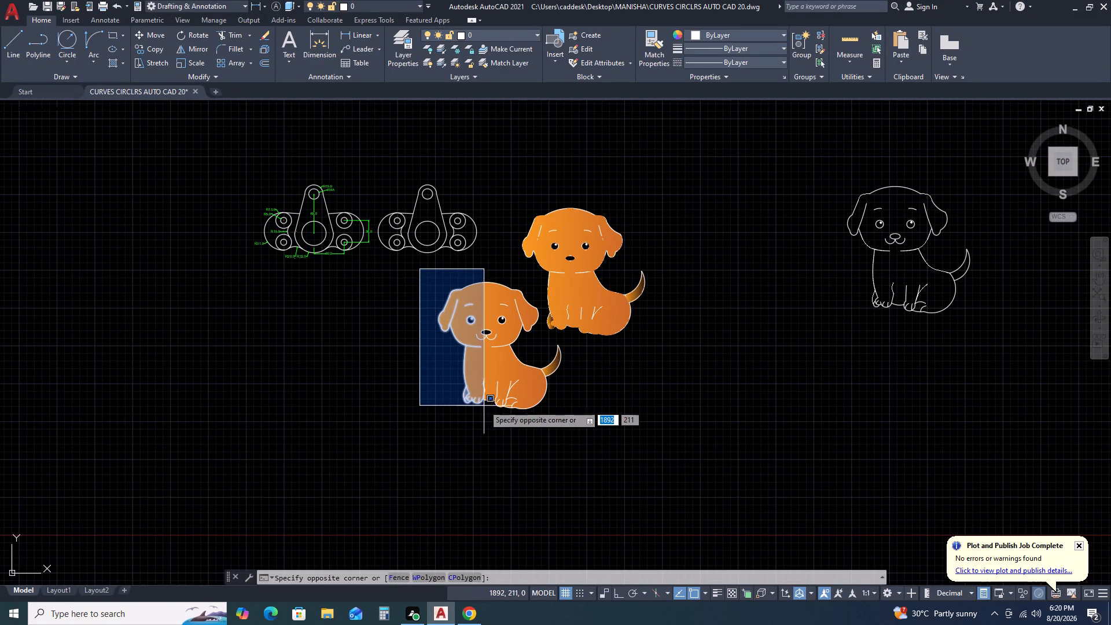
pyautogui.click(439, 334)
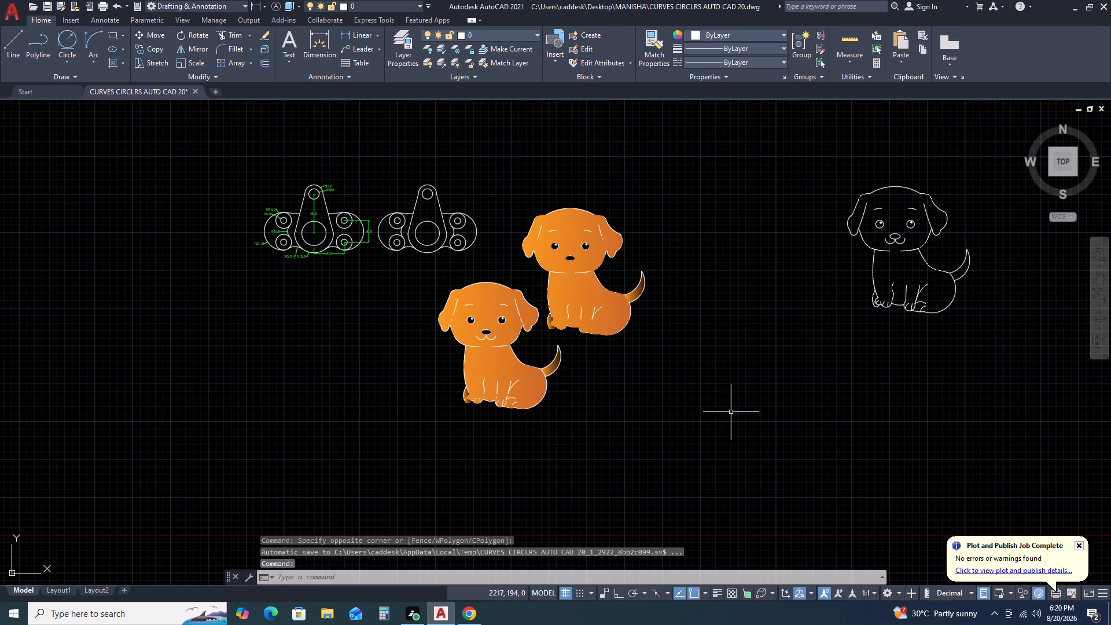
# Examine both filled puppies, comparing the gradient fills, faces, ears, bodies and tails of the original and its copy.
pyautogui.scroll(-1, 738, 391)
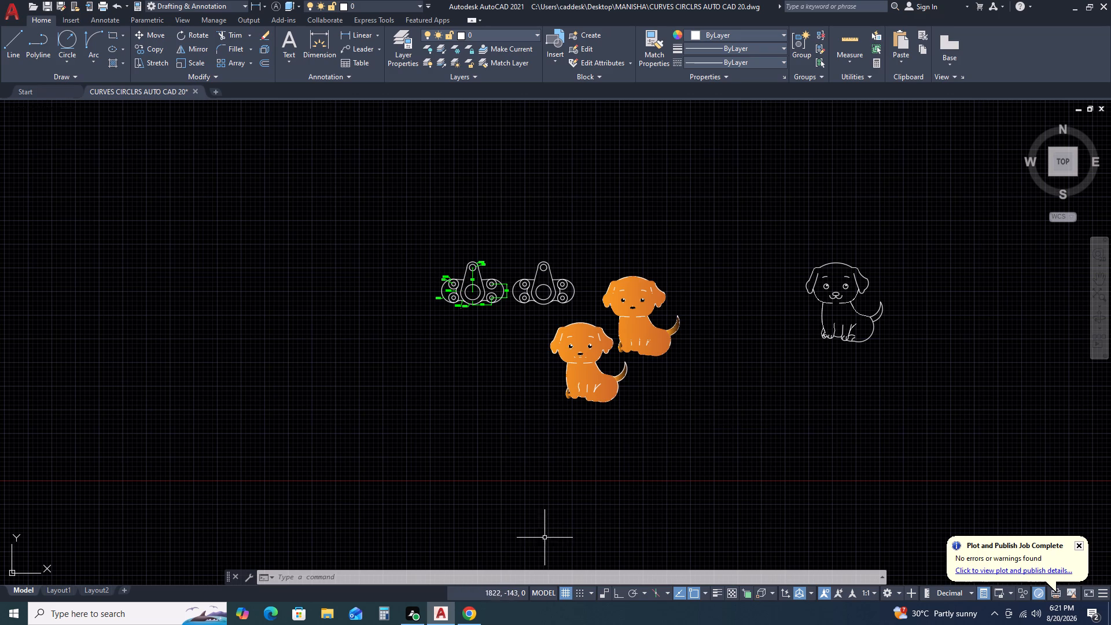
pyautogui.scroll(3, 578, 333)
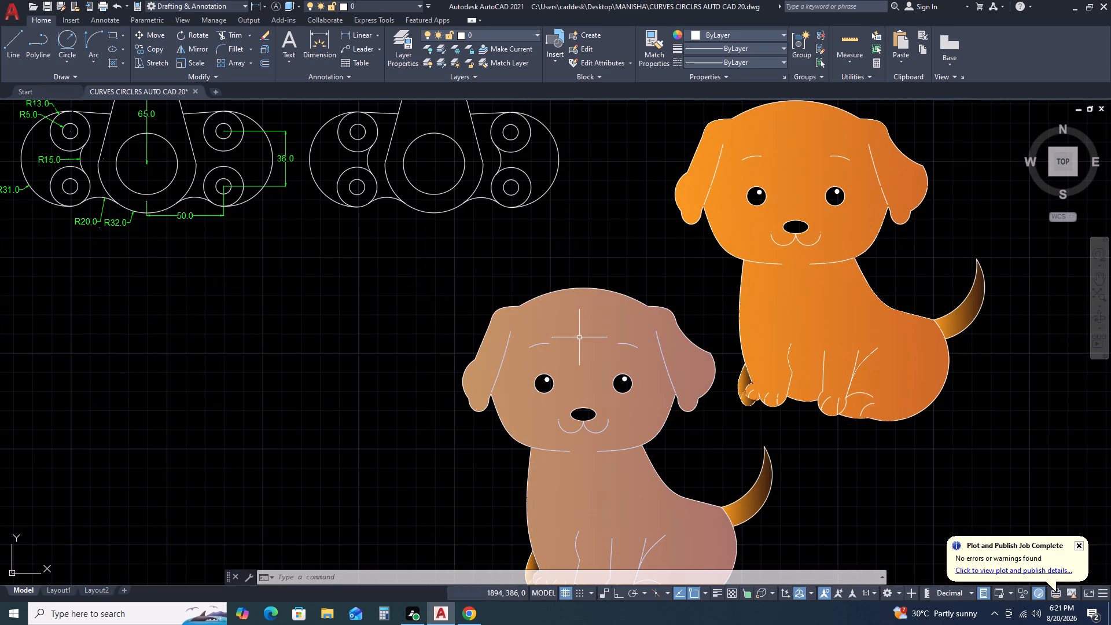
pyautogui.scroll(-2, 624, 371)
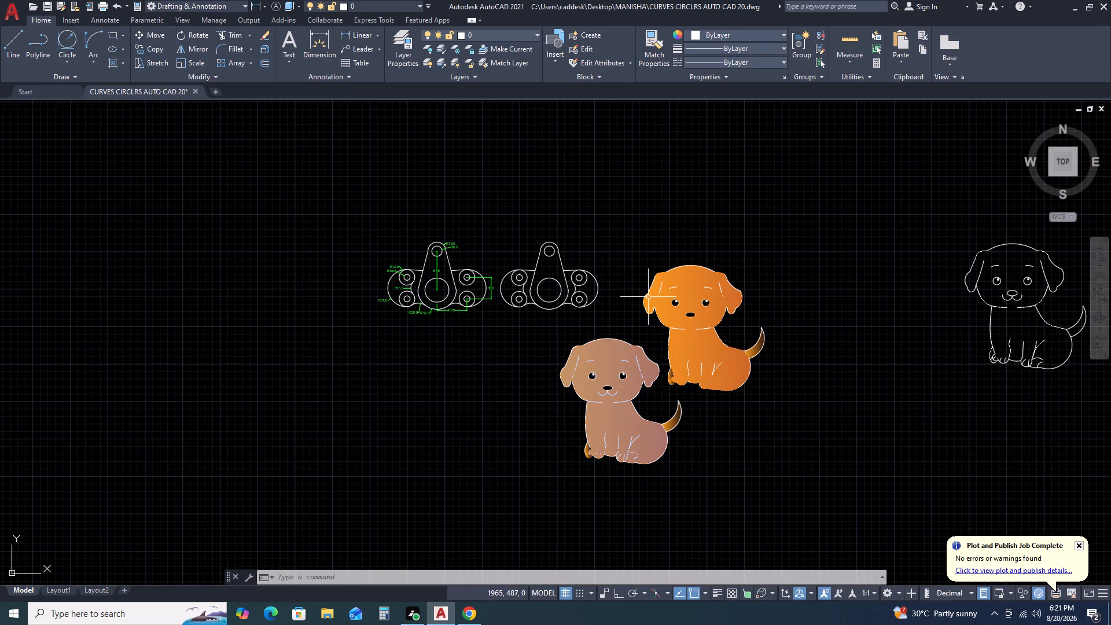
pyautogui.scroll(2, 680, 313)
pyautogui.scroll(4, 674, 253)
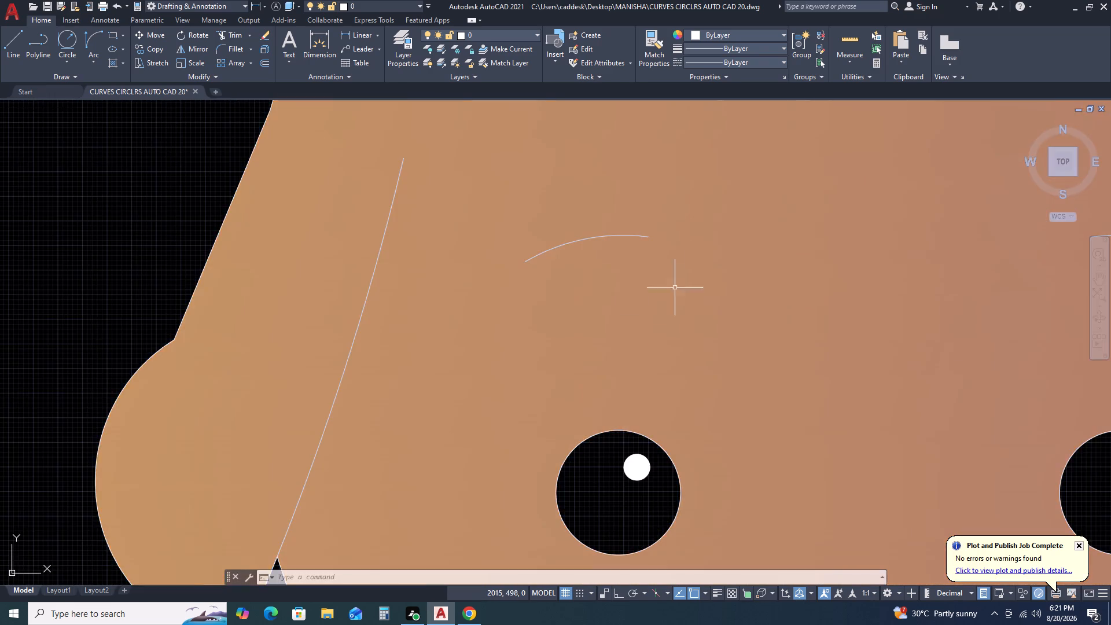
pyautogui.scroll(-2, 576, 363)
pyautogui.scroll(-2, 725, 386)
pyautogui.moveTo(894, 422); pyautogui.dragTo(892, 389, button='middle')
pyautogui.moveTo(884, 345); pyautogui.dragTo(857, 260, button='middle')
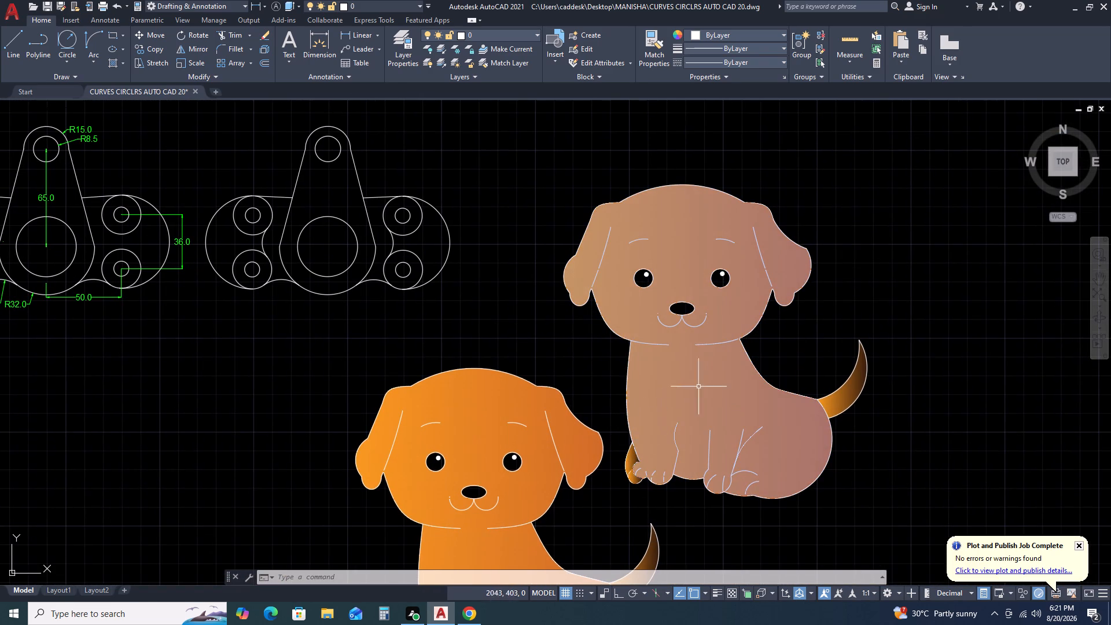
pyautogui.scroll(-2, 707, 383)
pyautogui.scroll(2, 615, 466)
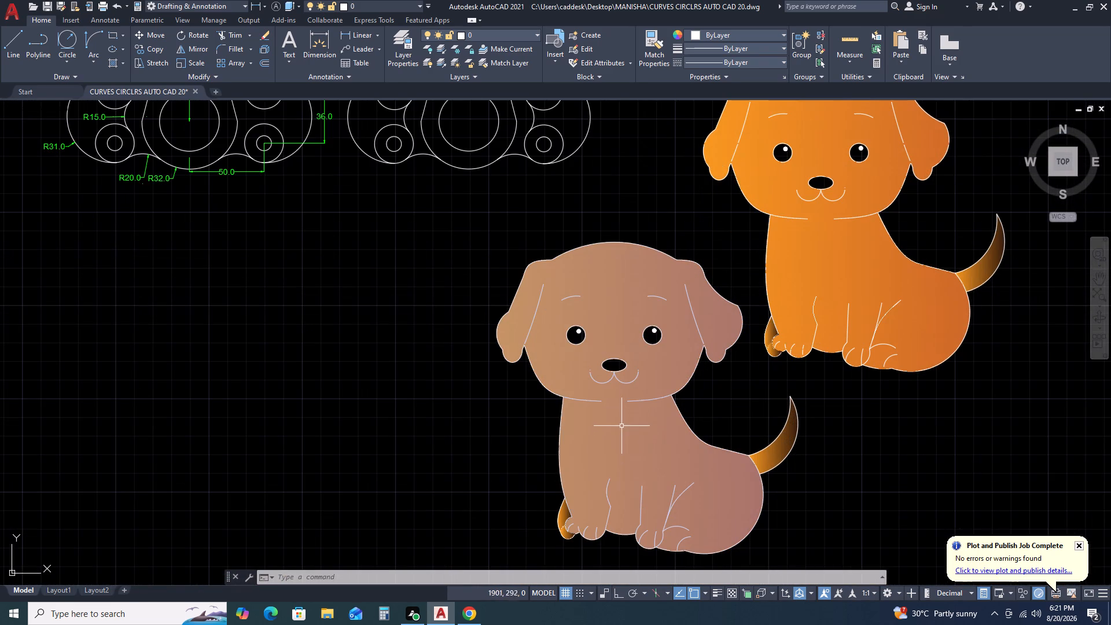
pyautogui.scroll(5, 566, 337)
pyautogui.scroll(-3, 588, 326)
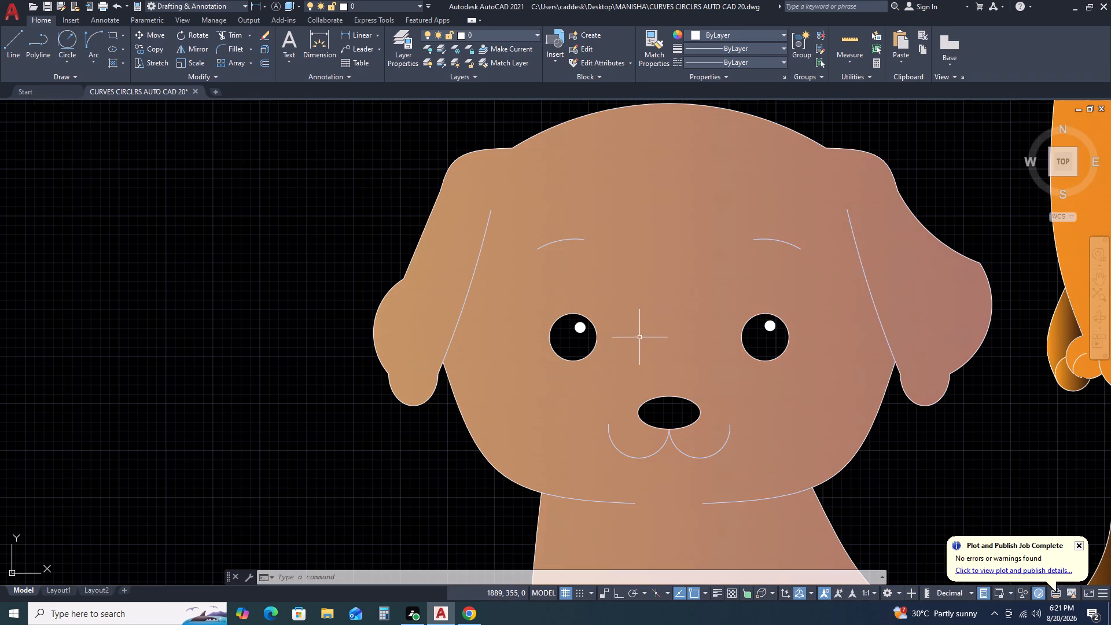
pyautogui.scroll(-2, 688, 320)
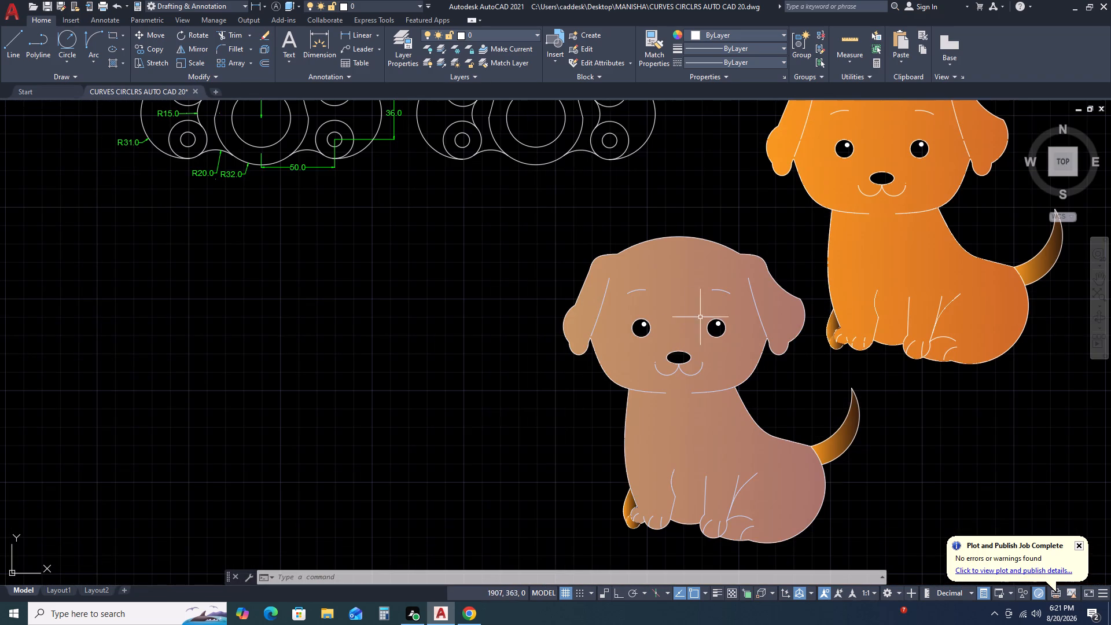
pyautogui.scroll(-1, 777, 369)
pyautogui.scroll(1, 823, 413)
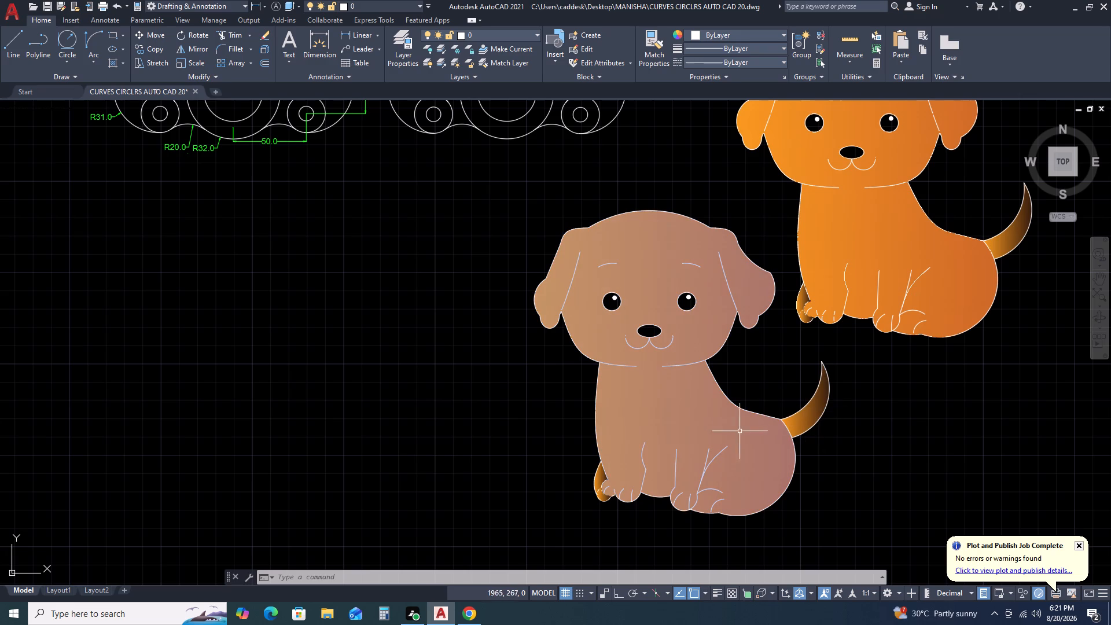
pyautogui.scroll(-1, 757, 413)
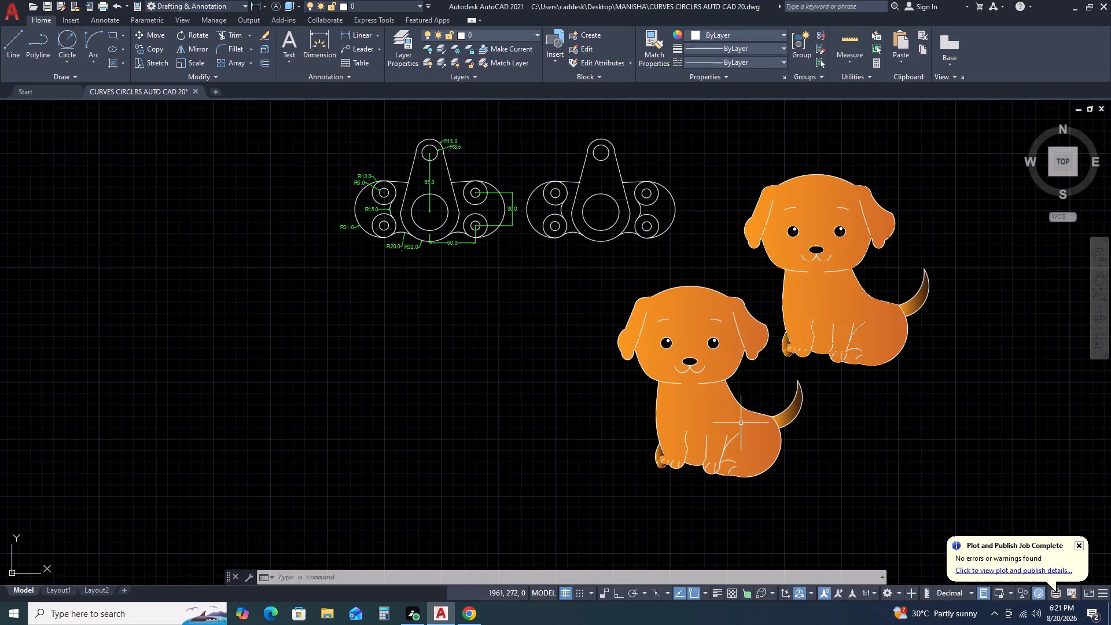
pyautogui.scroll(5, 739, 340)
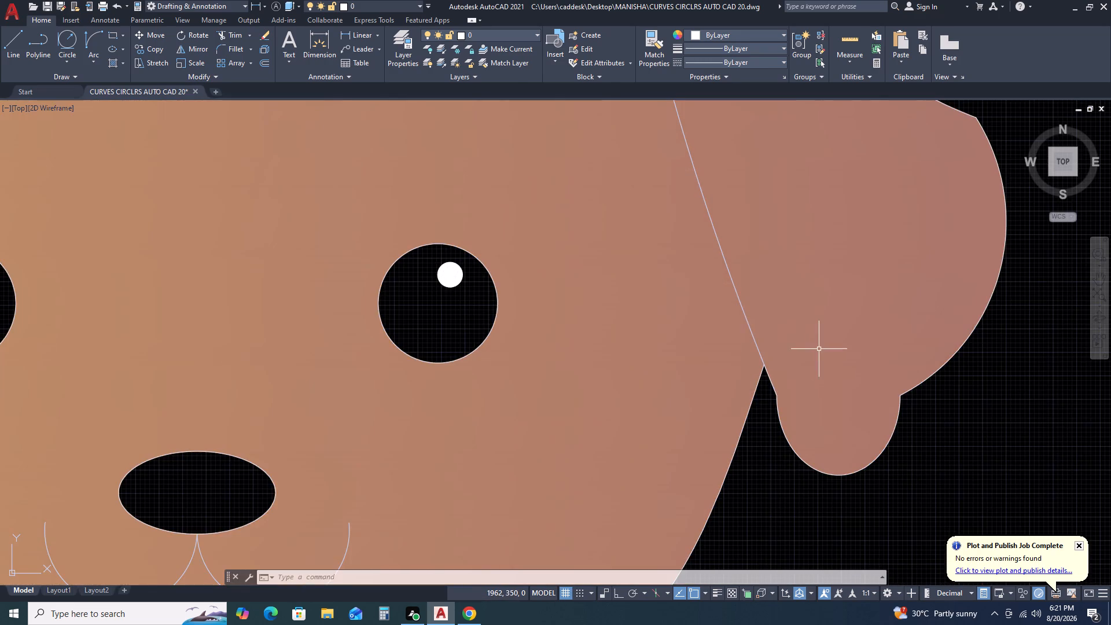
pyautogui.scroll(-3, 819, 348)
pyautogui.scroll(-3, 732, 396)
pyautogui.scroll(2, 880, 325)
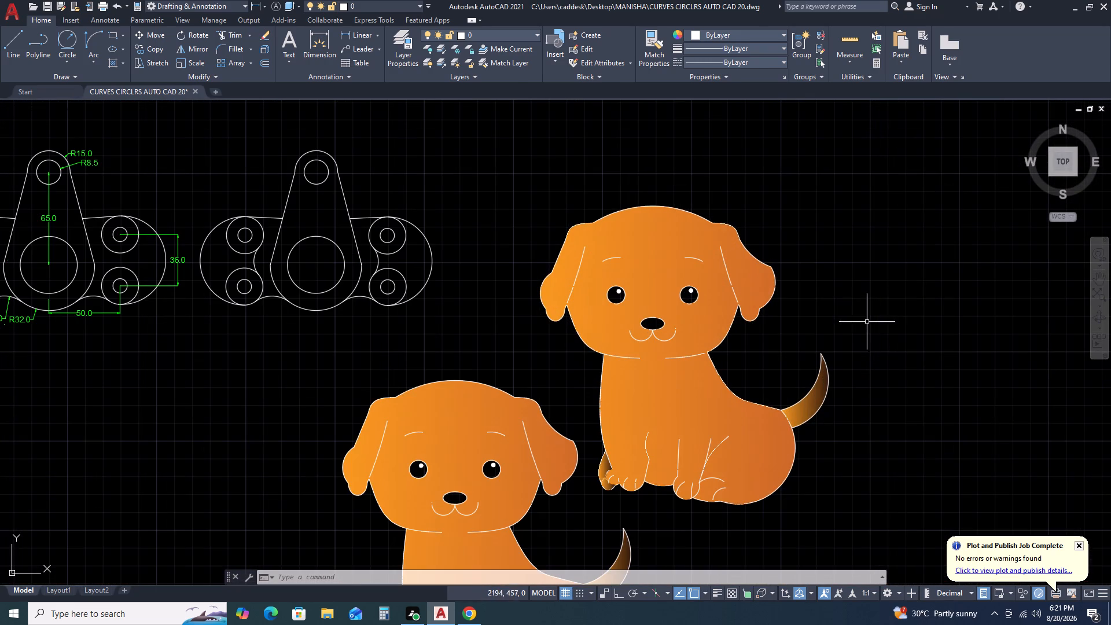
pyautogui.scroll(5, 734, 253)
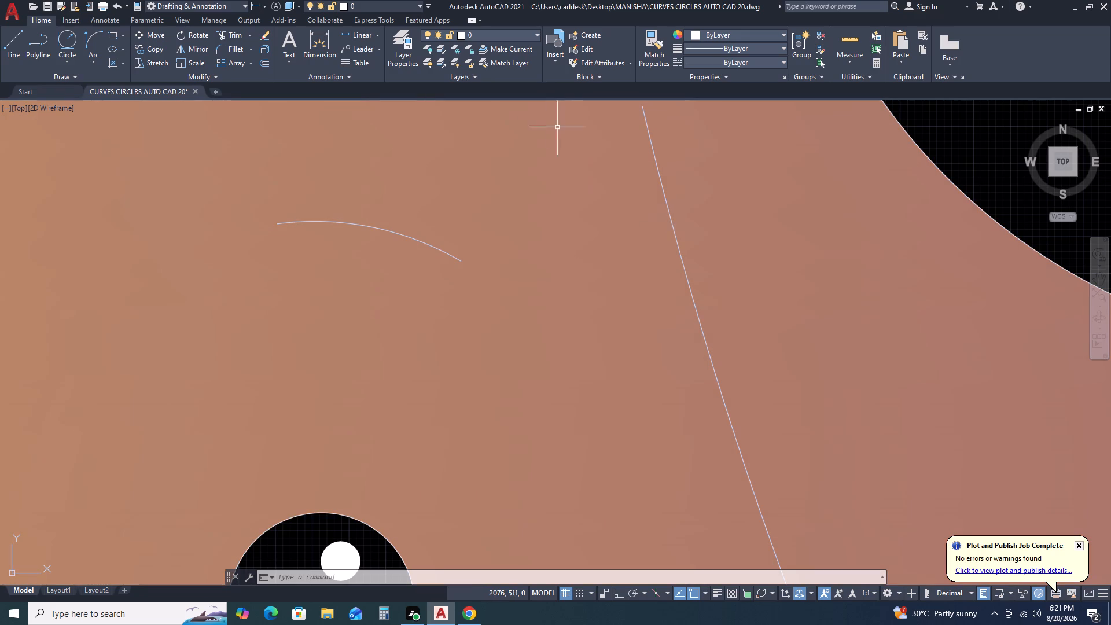
pyautogui.scroll(-2, 577, 201)
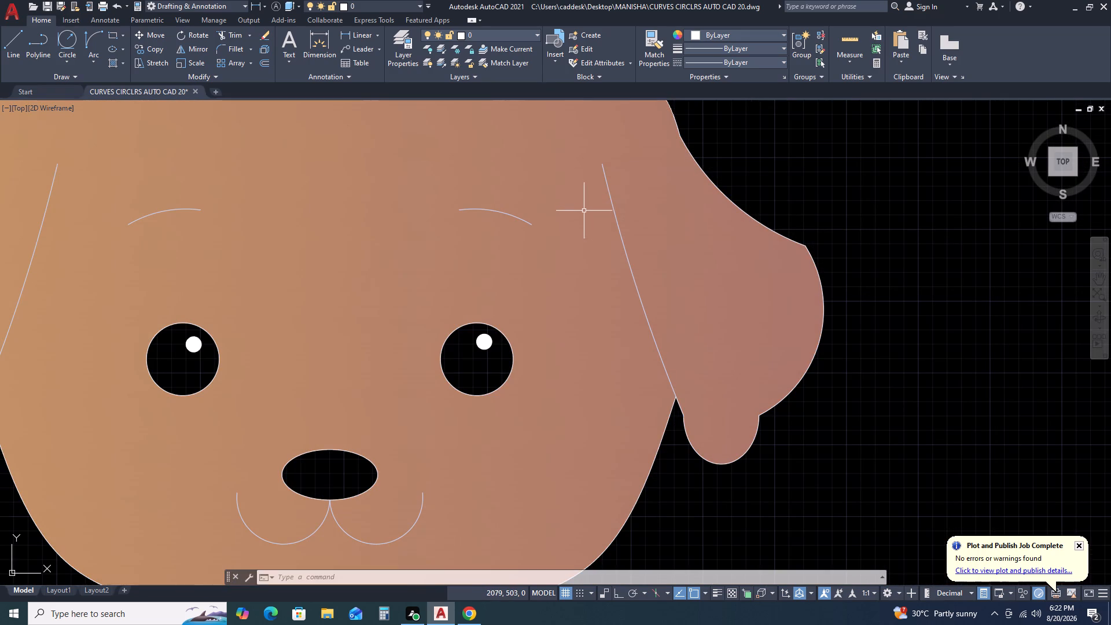
pyautogui.scroll(-1, 782, 258)
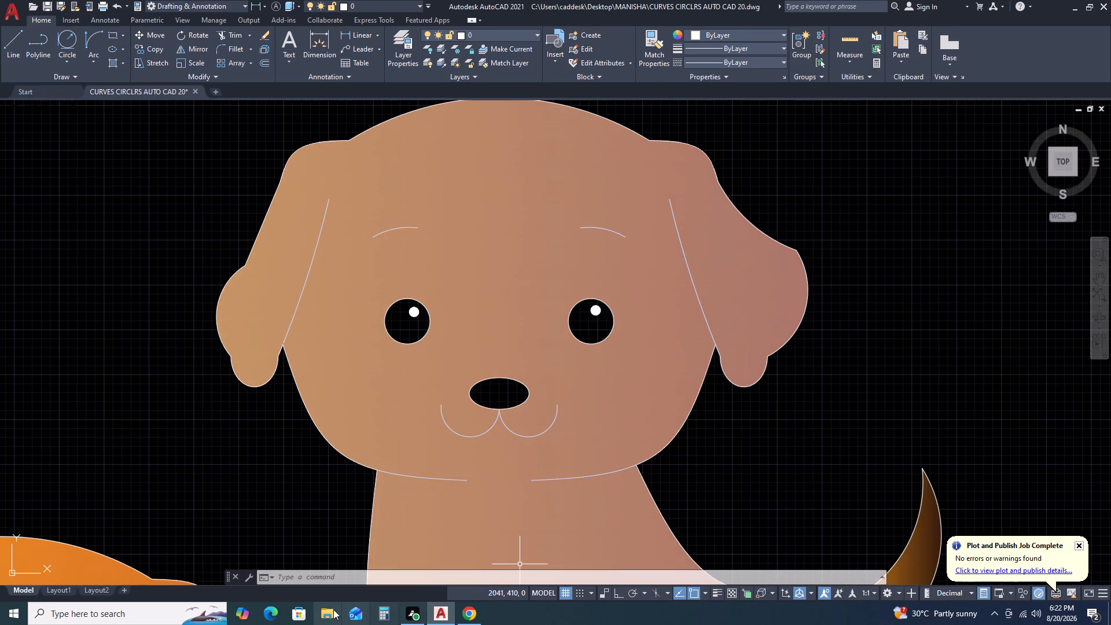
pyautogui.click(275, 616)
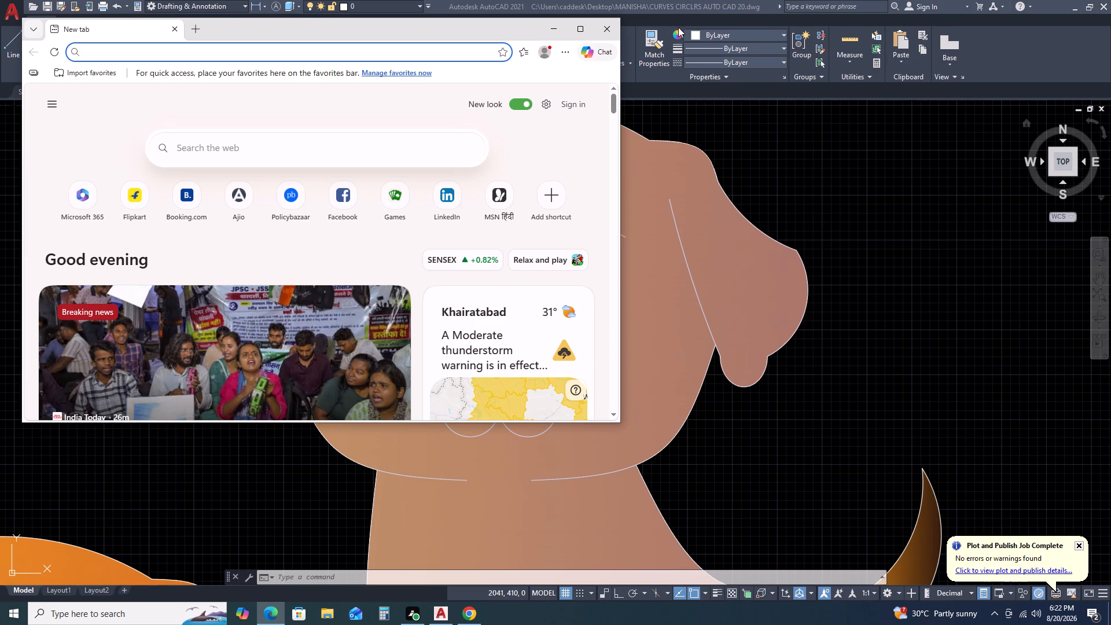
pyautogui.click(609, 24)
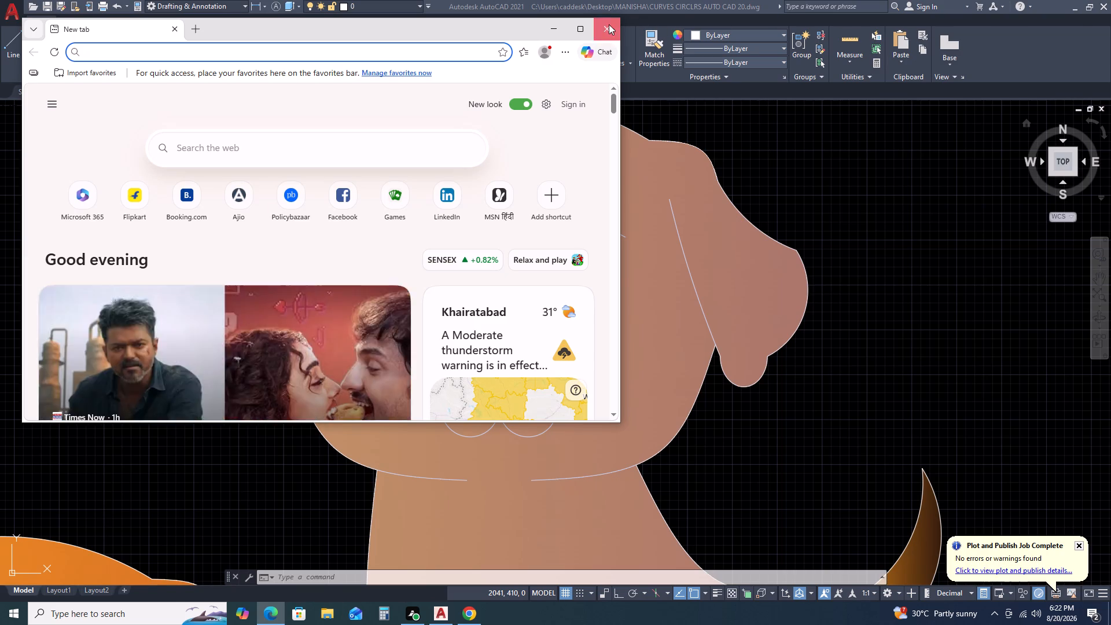
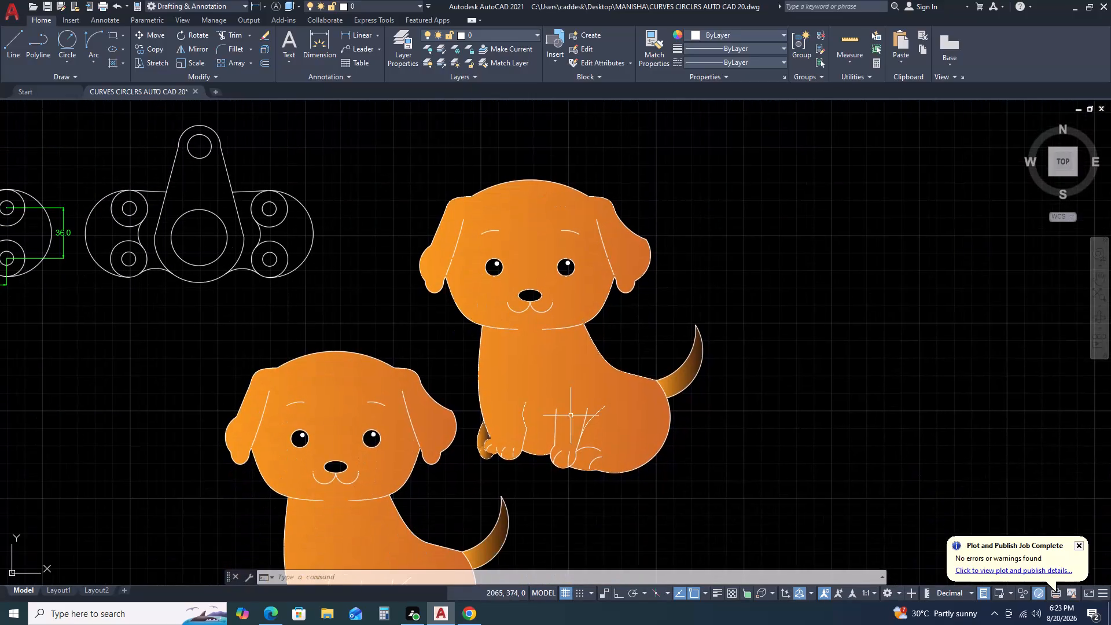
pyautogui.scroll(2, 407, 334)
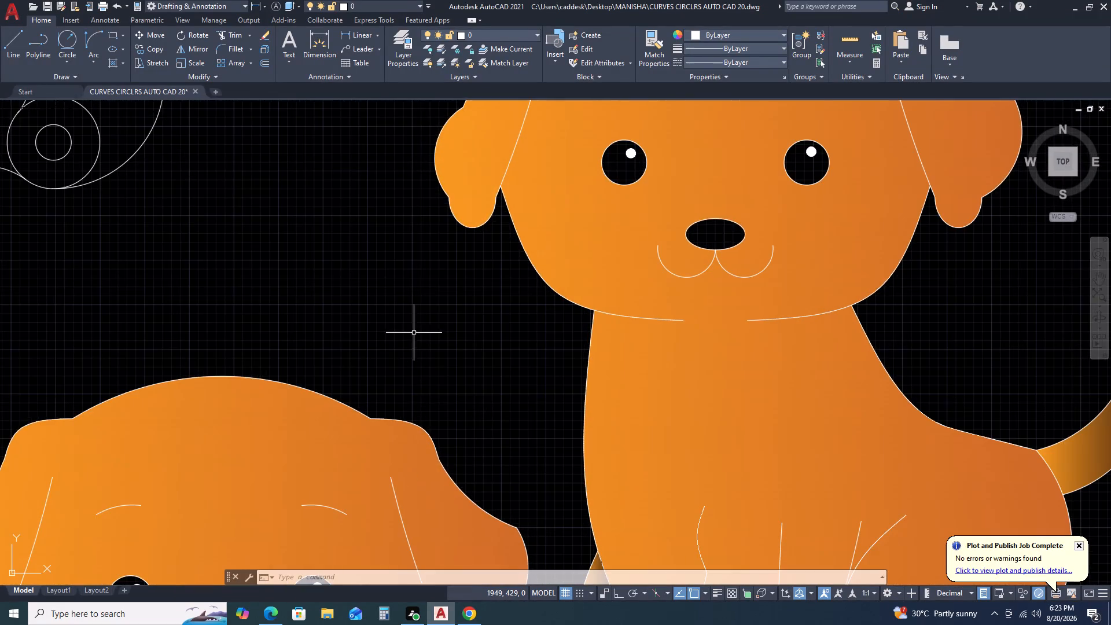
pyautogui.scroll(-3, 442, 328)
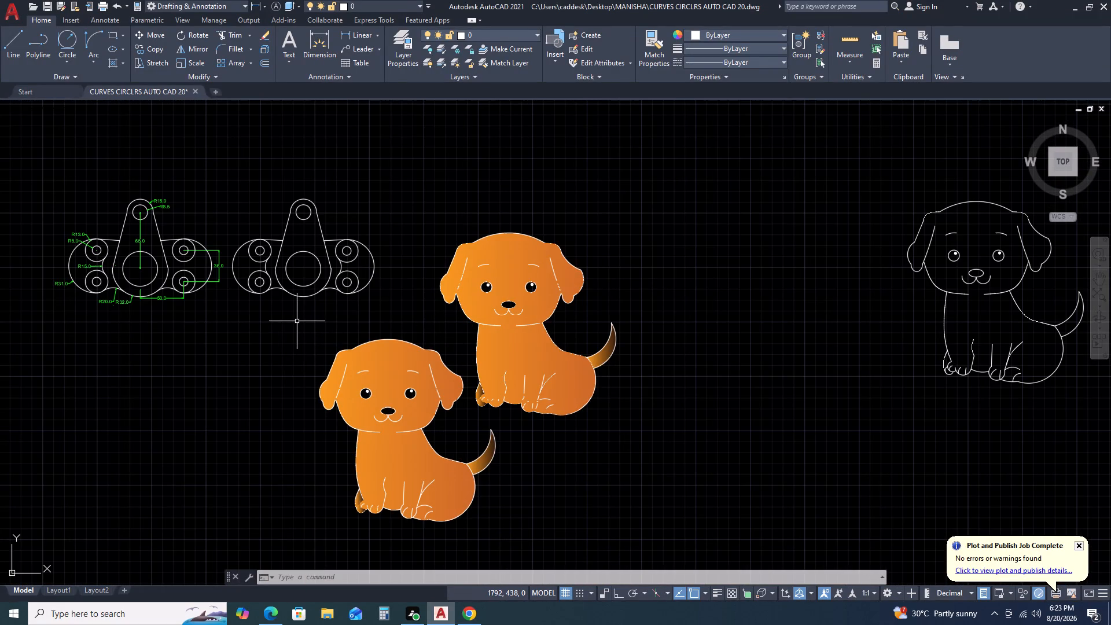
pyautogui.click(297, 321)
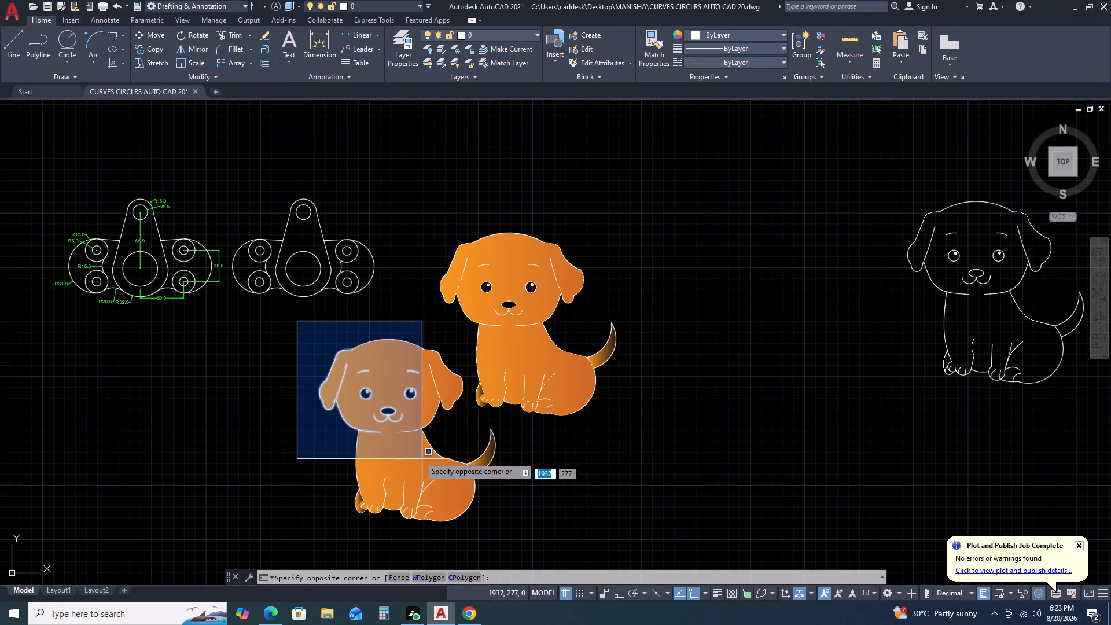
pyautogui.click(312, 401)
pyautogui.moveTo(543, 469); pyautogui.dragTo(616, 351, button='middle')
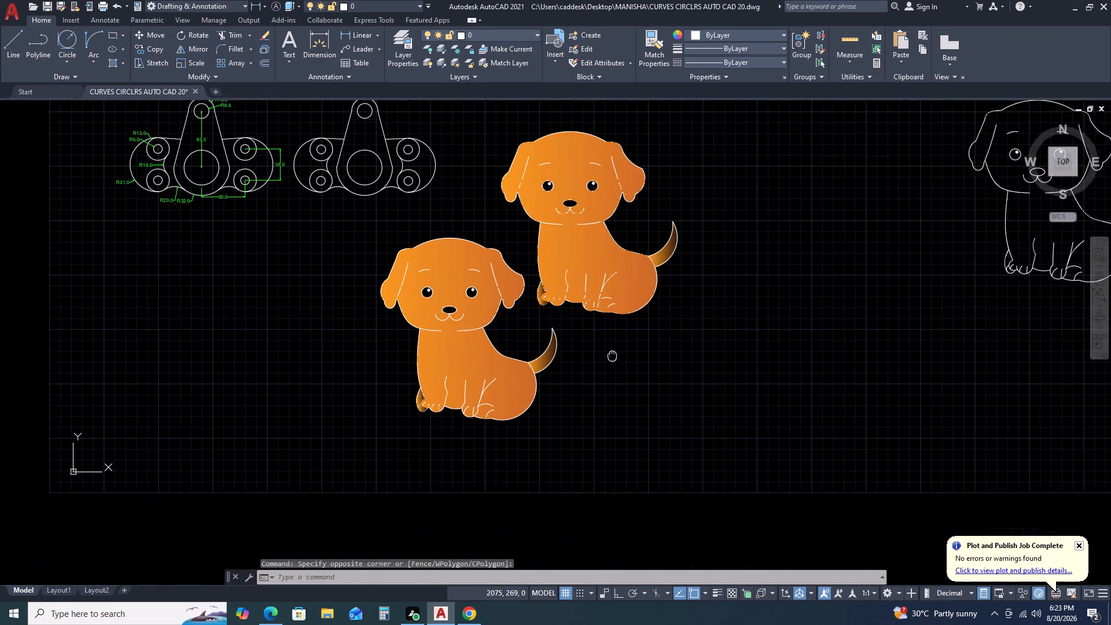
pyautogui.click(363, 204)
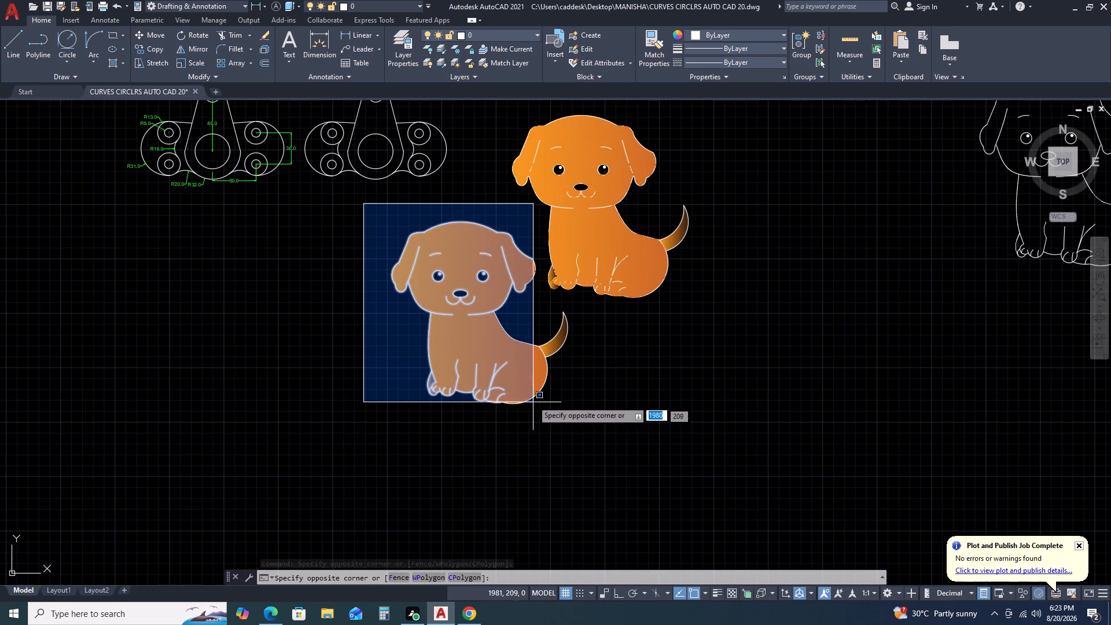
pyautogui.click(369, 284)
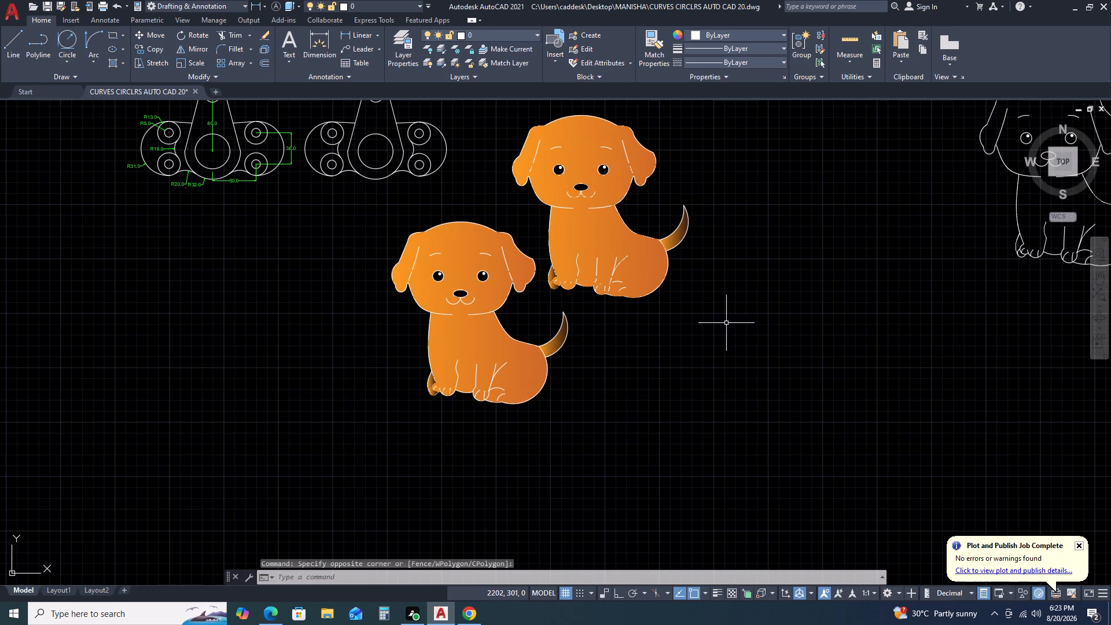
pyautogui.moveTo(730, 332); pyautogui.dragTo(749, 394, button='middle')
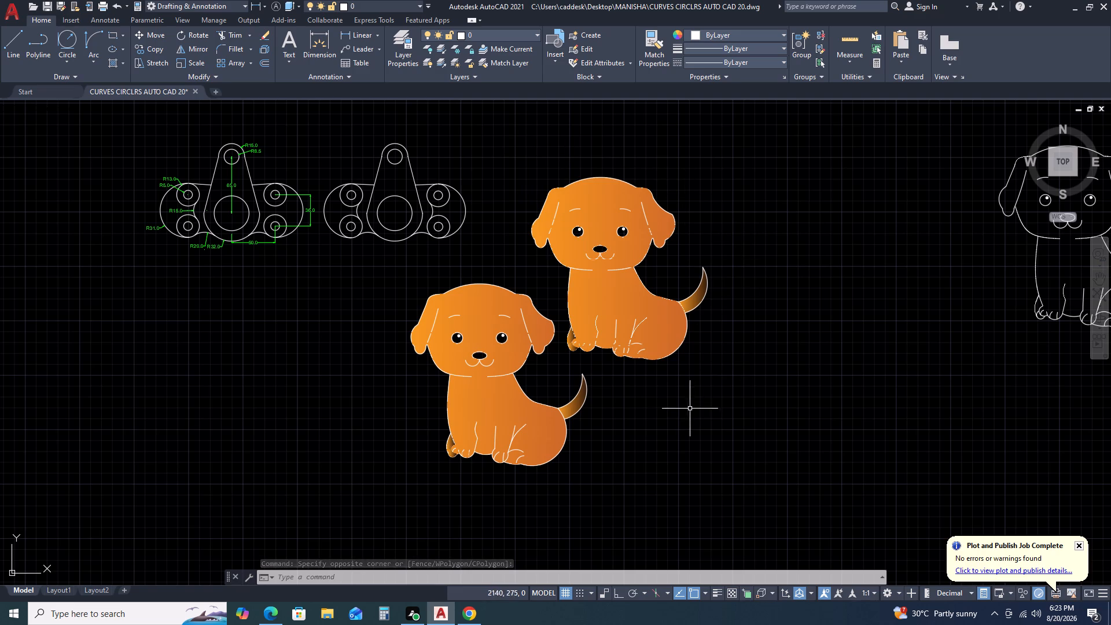
# Examine both filled puppies up close, checking the faces, eyes, ears, paws and gradient fills of the original and its copy.
pyautogui.scroll(3, 564, 332)
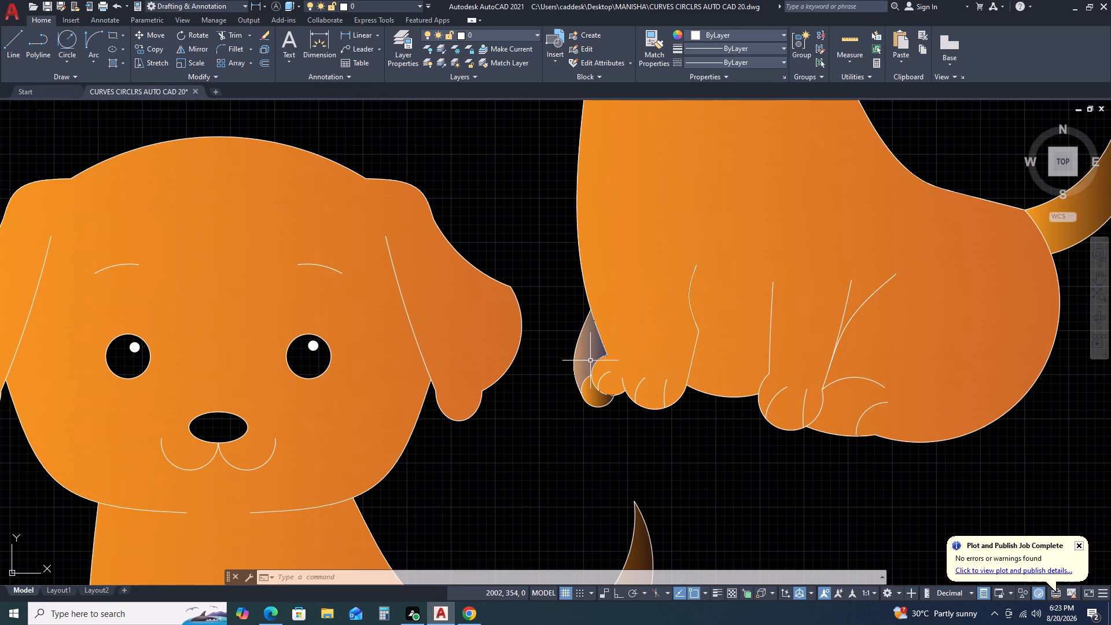
pyautogui.scroll(-2, 601, 356)
pyautogui.scroll(3, 599, 367)
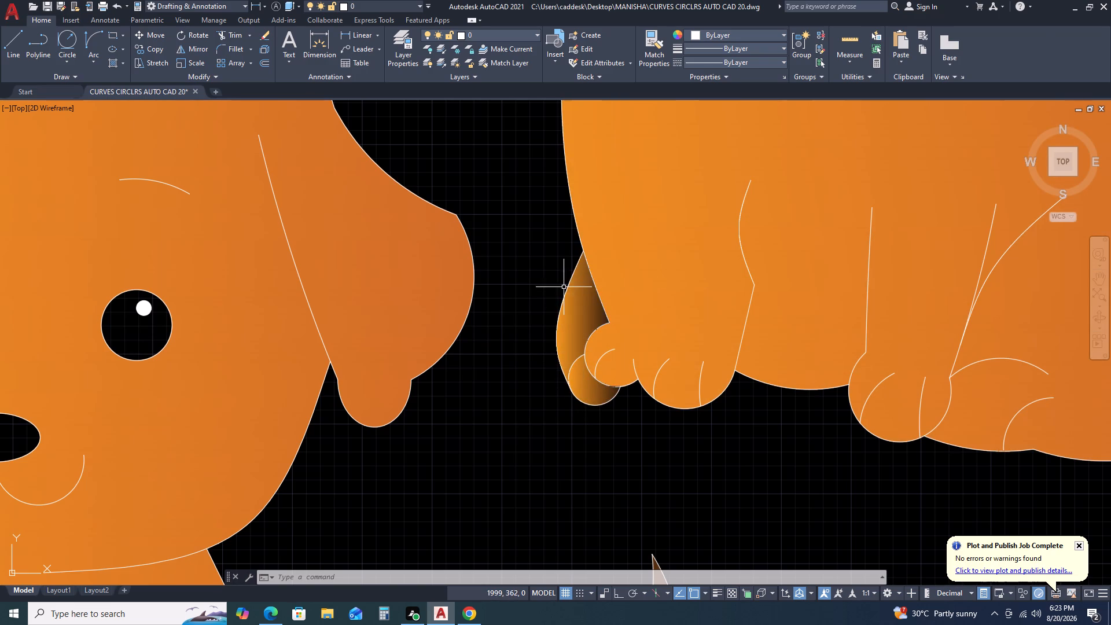
pyautogui.scroll(-2, 591, 290)
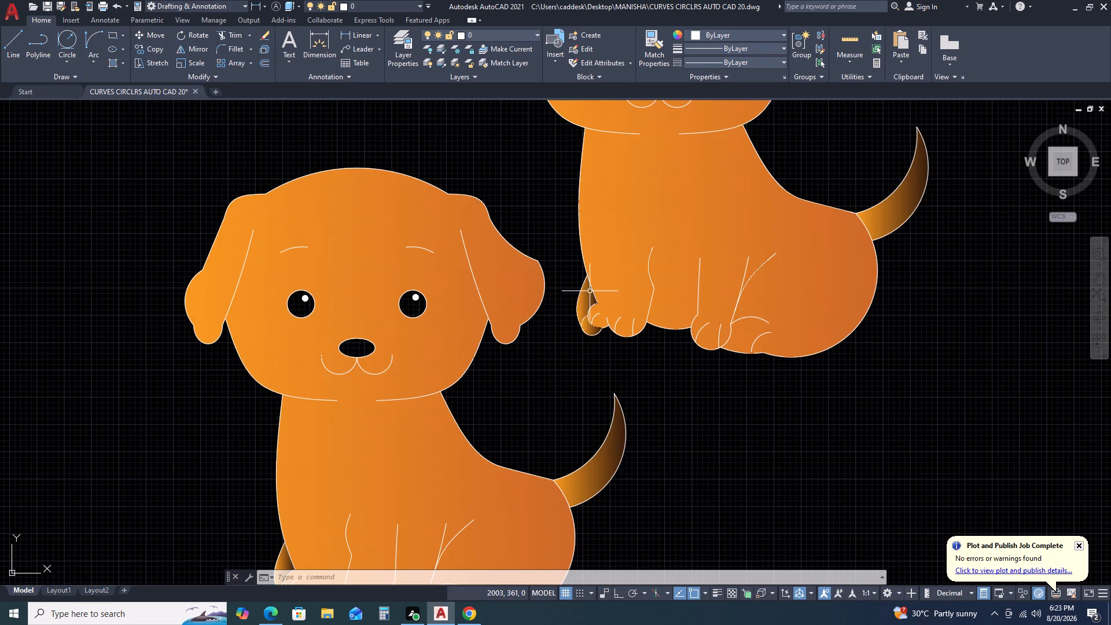
pyautogui.scroll(4, 409, 300)
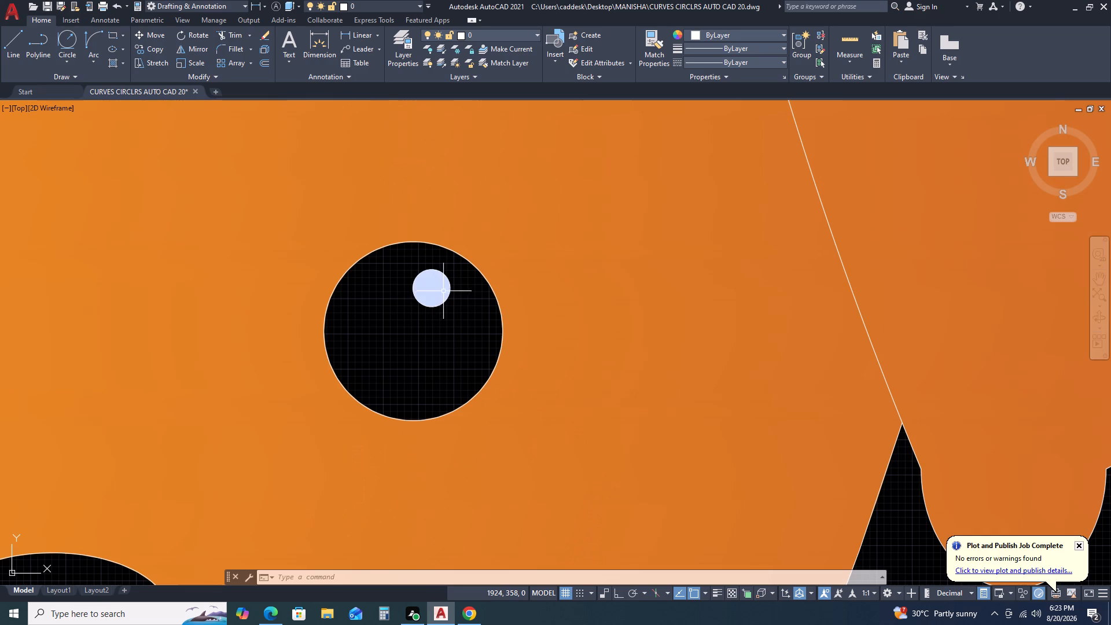
pyautogui.scroll(-3, 535, 278)
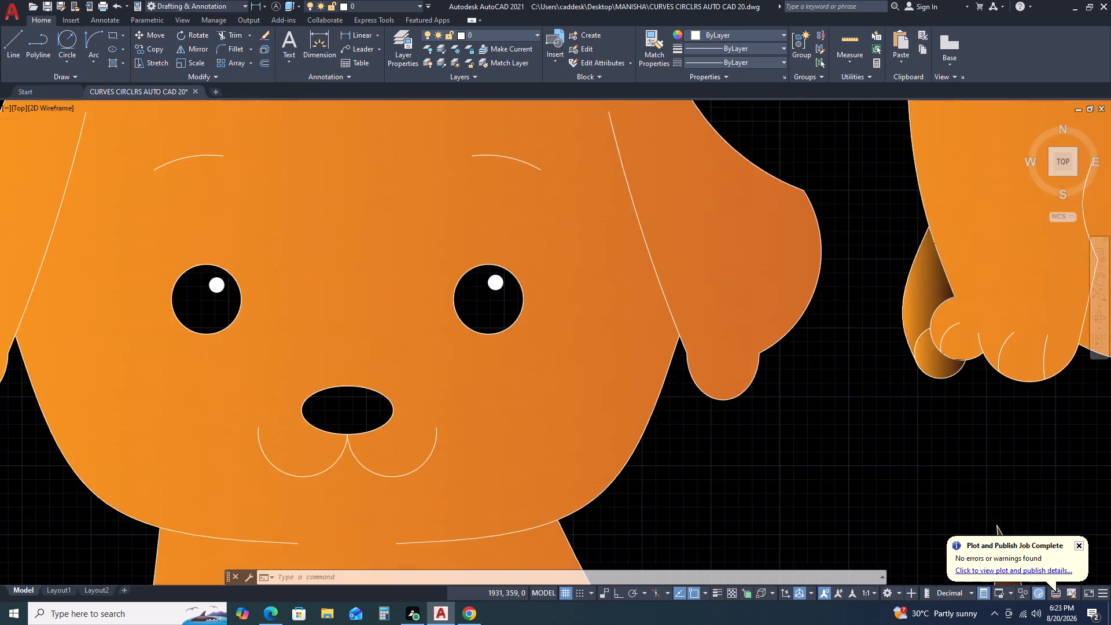
pyautogui.scroll(-3, 543, 284)
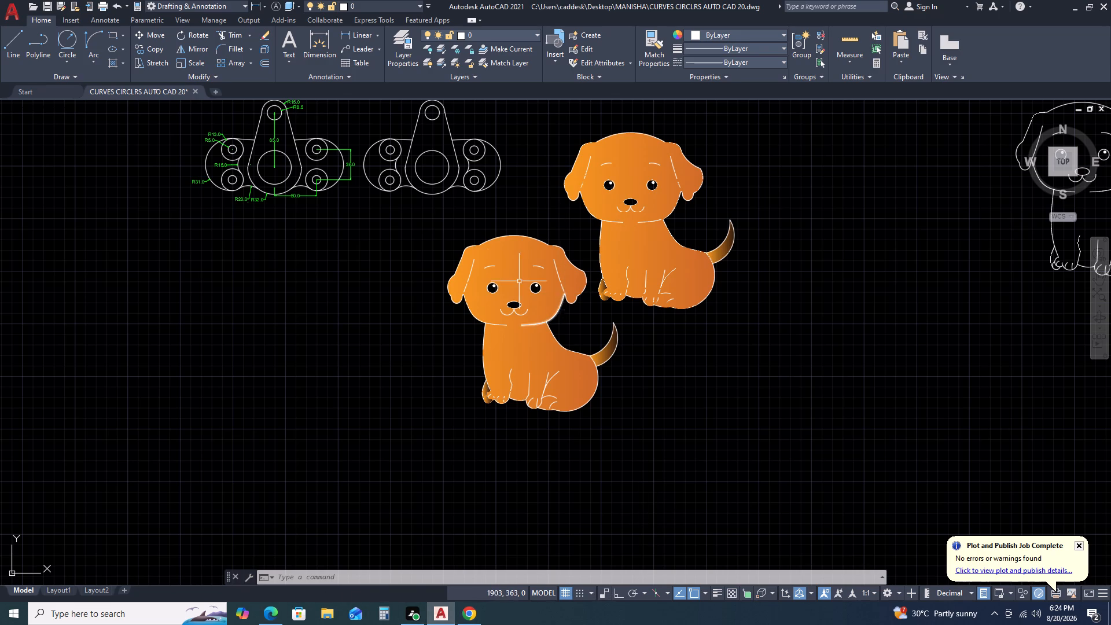
pyautogui.scroll(2, 619, 257)
pyautogui.scroll(-2, 665, 307)
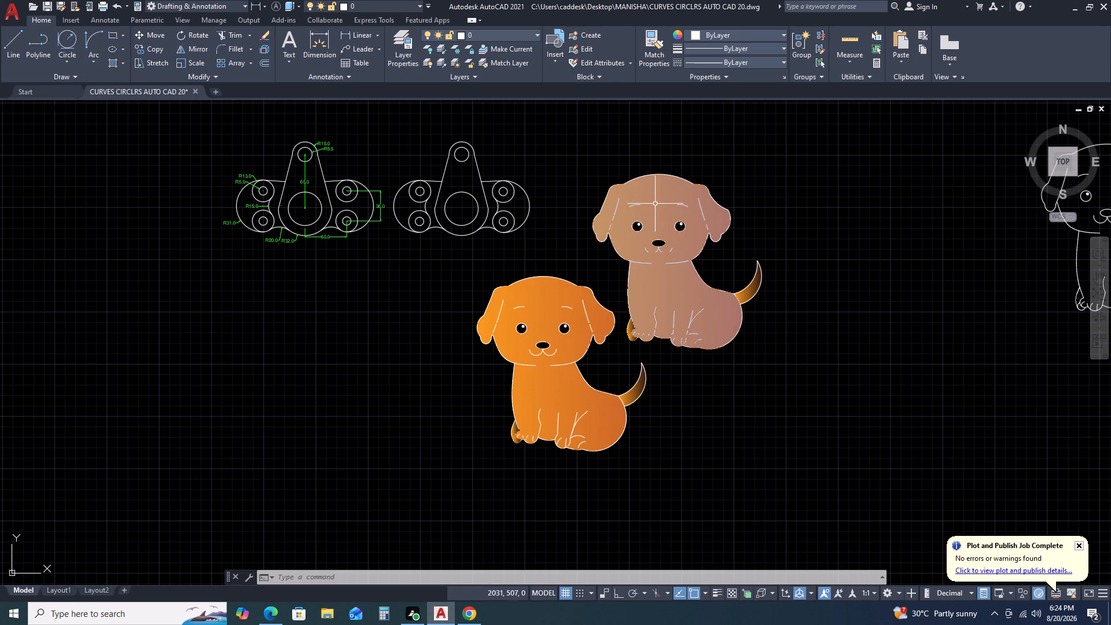
pyautogui.scroll(2, 694, 204)
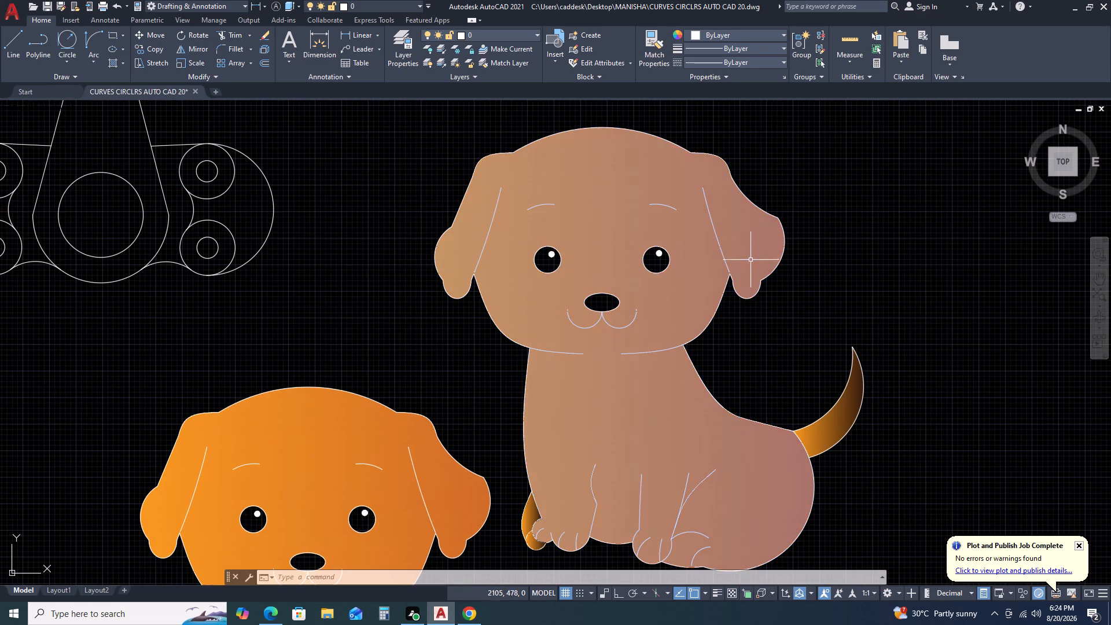
pyautogui.scroll(3, 732, 247)
pyautogui.scroll(-2, 705, 323)
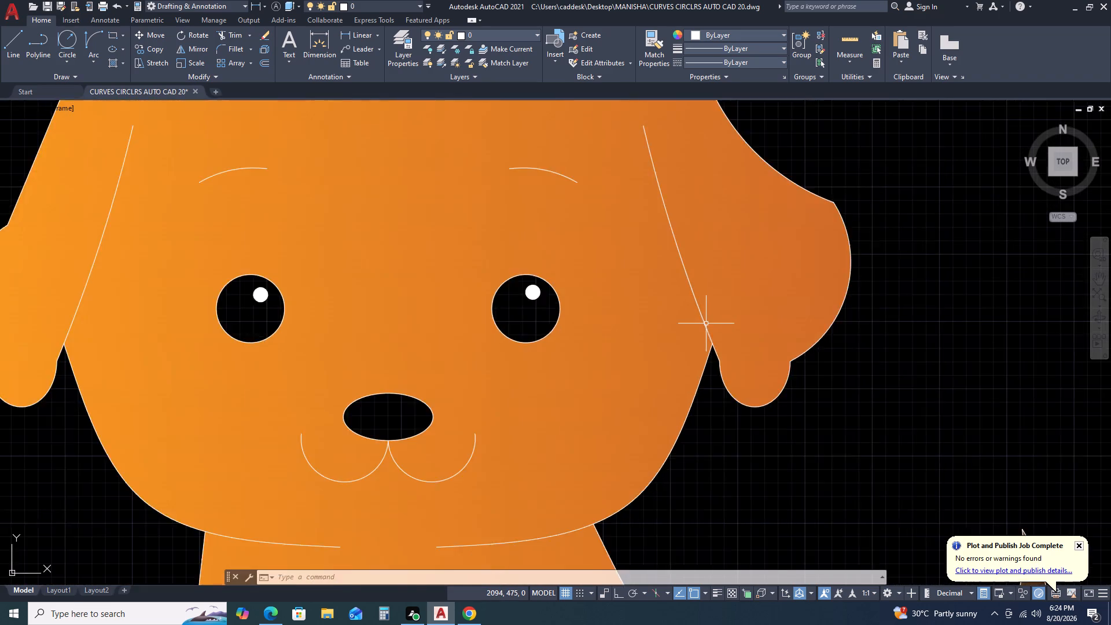
pyautogui.scroll(-1, 706, 323)
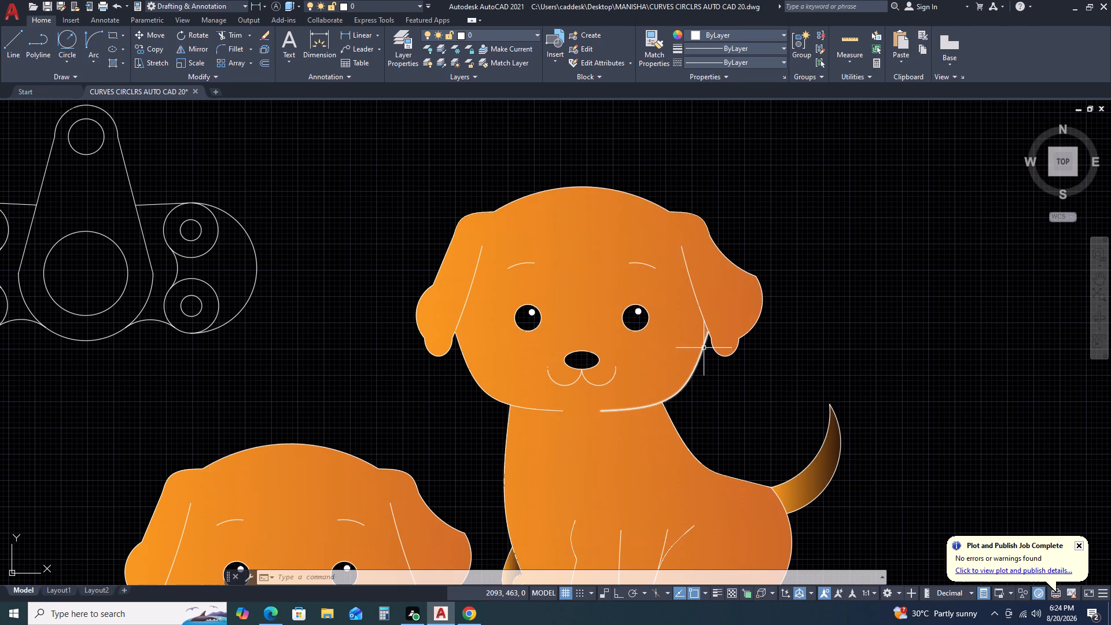
pyautogui.scroll(-2, 784, 262)
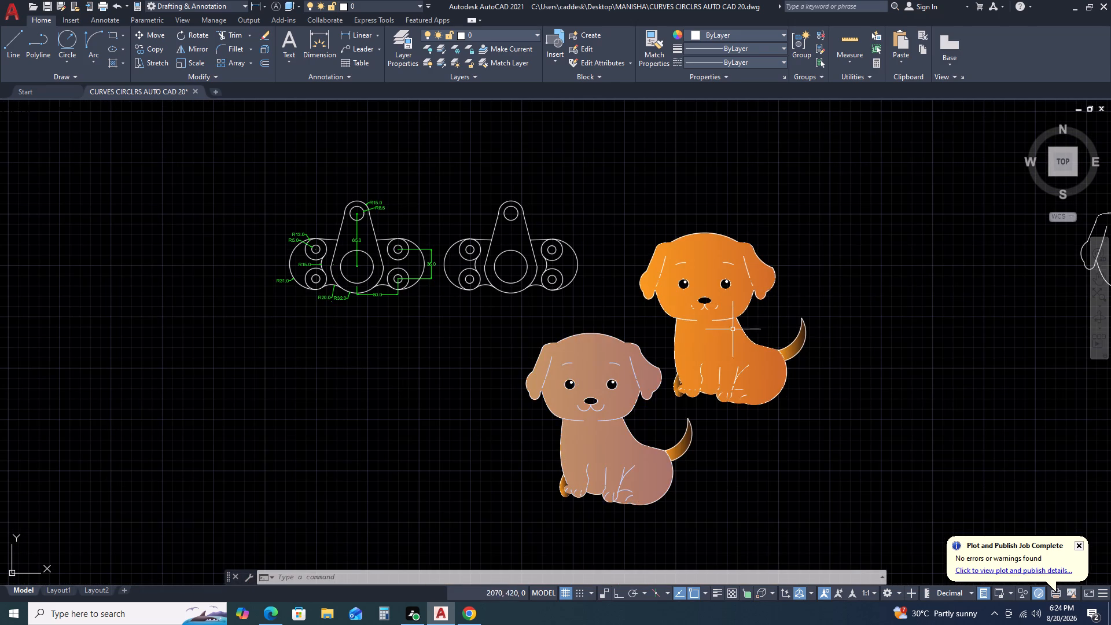
# Scale the lower filled puppy copy, with its outline and hatches, down to about one third of its size from a base point on its head.
pyautogui.click(649, 328)
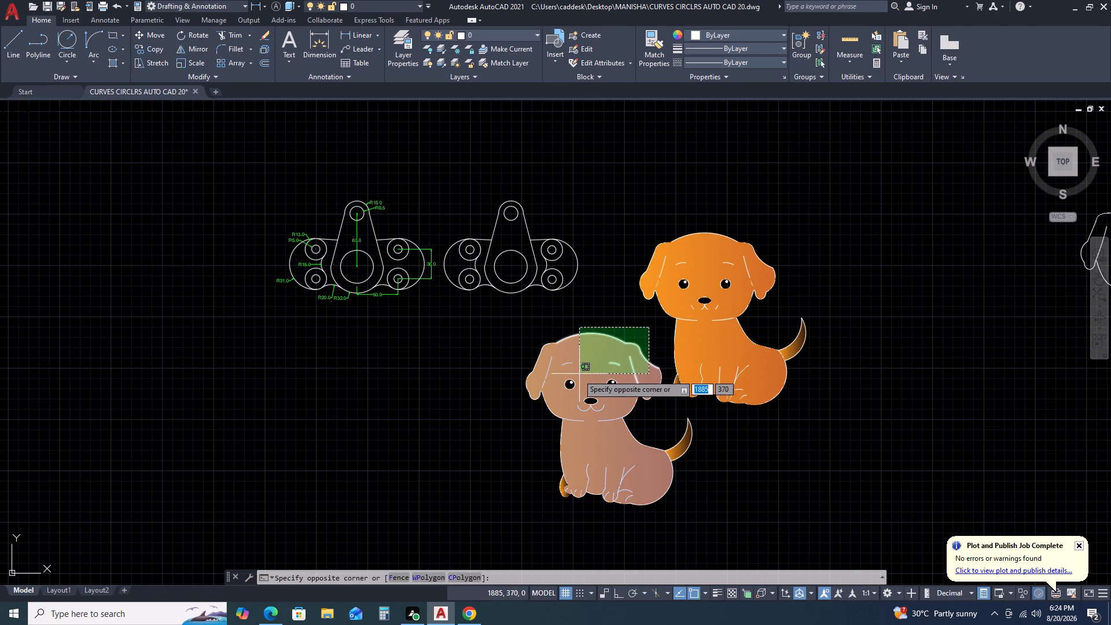
pyautogui.click(530, 422)
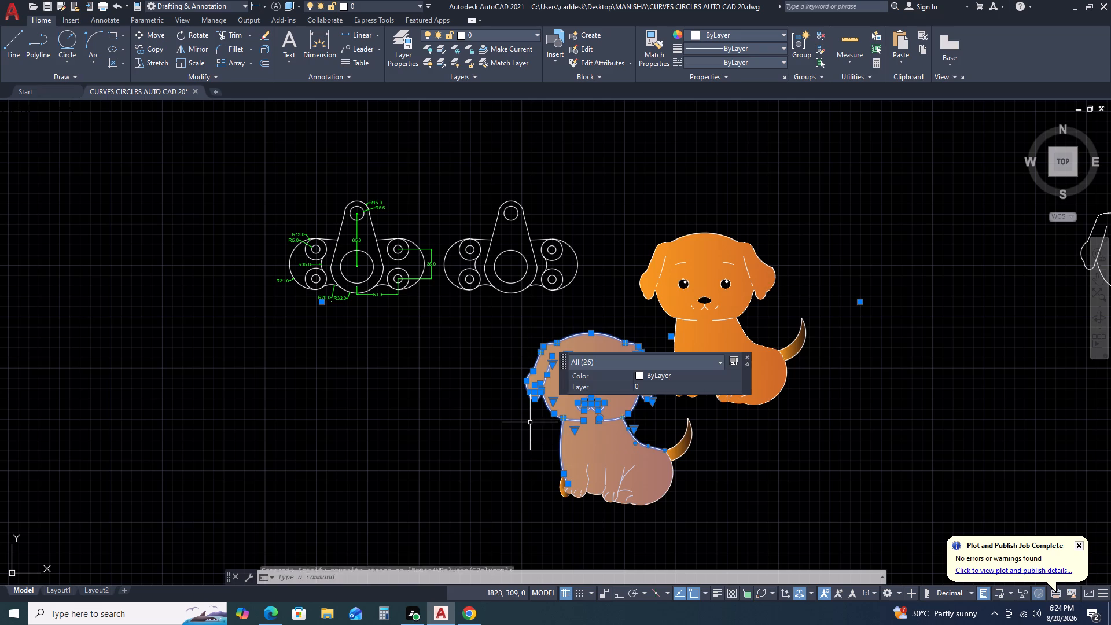
pyautogui.doubleClick(700, 429)
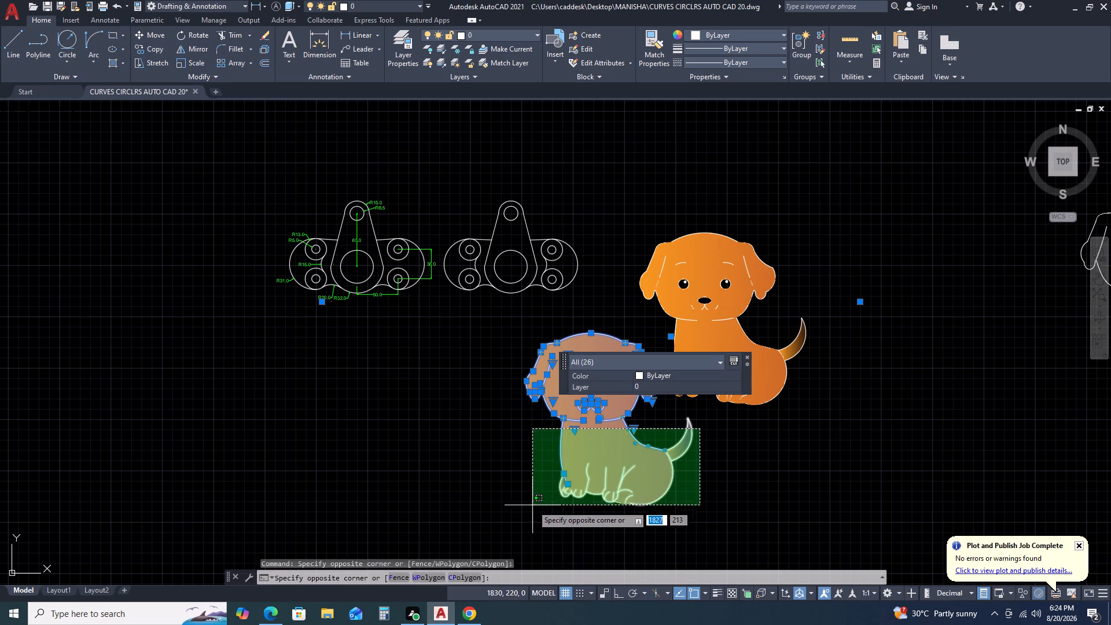
pyautogui.click(525, 518)
pyautogui.moveTo(820, 464); pyautogui.dragTo(829, 348, button='middle')
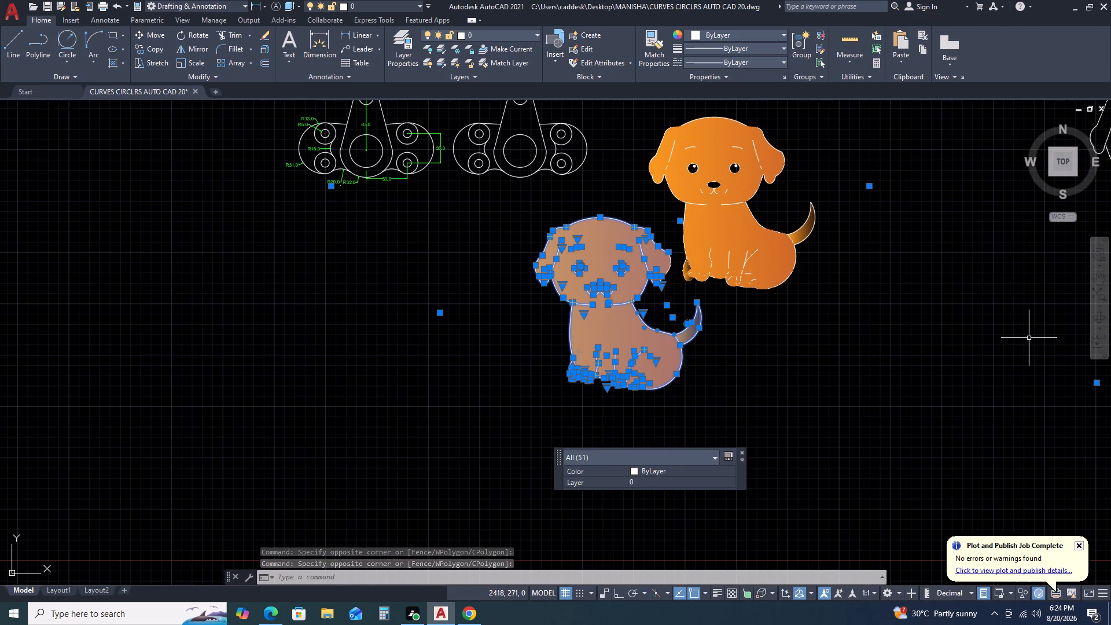
pyautogui.write('SC')
pyautogui.press('space')
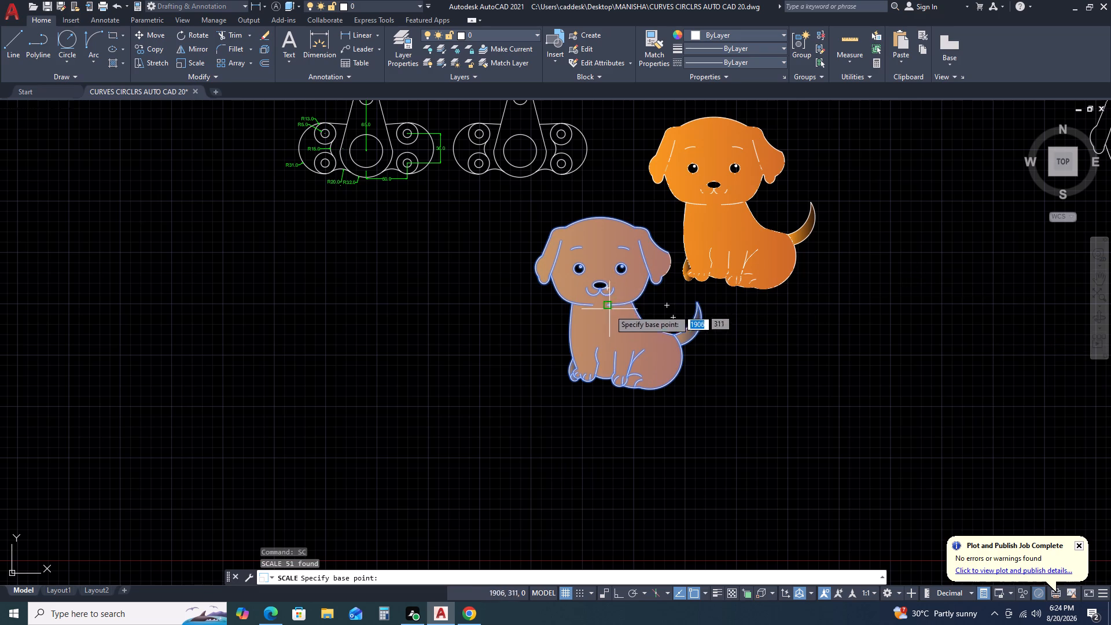
pyautogui.click(623, 246)
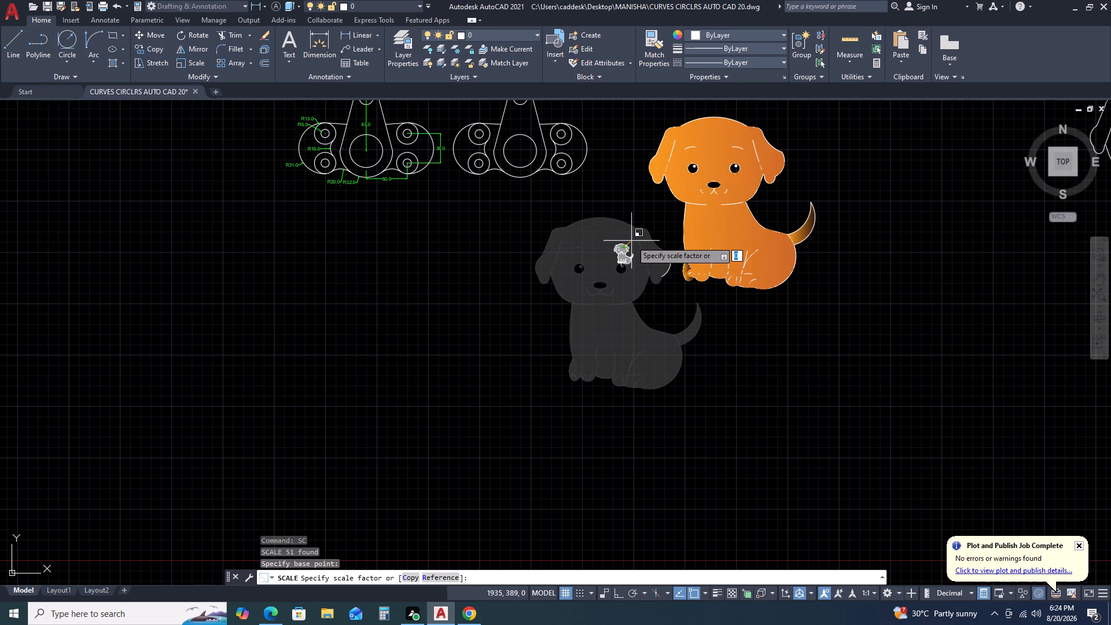
pyautogui.click(643, 231)
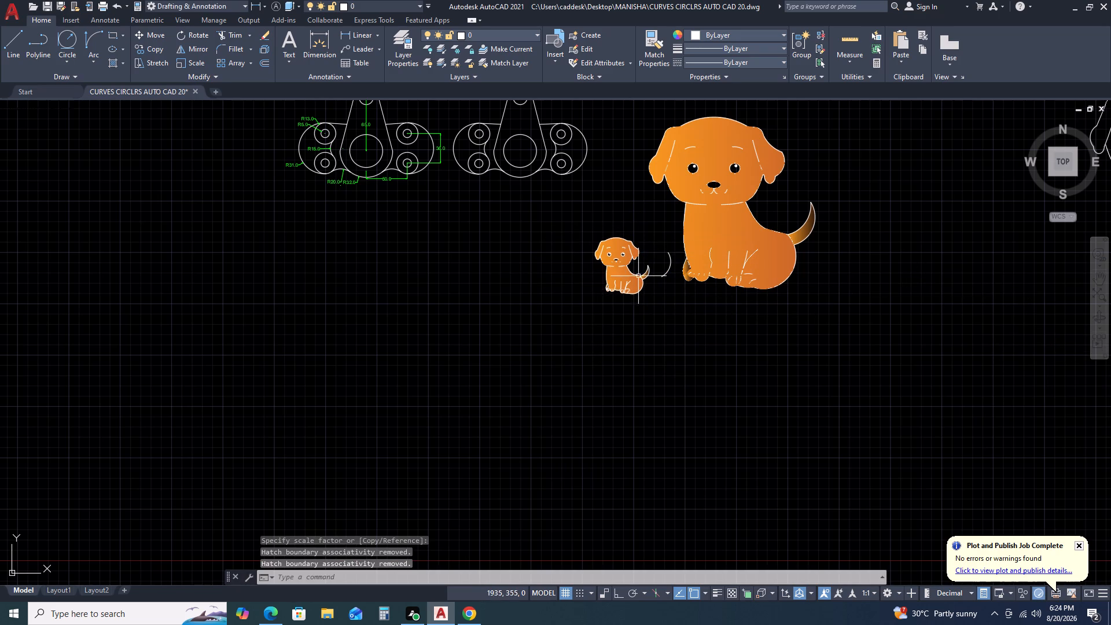
# Delete the stray full-size ear arc left between the small puppy and the large filled puppy.
pyautogui.moveTo(838, 230); pyautogui.dragTo(779, 292, button='middle')
pyautogui.scroll(2, 610, 329)
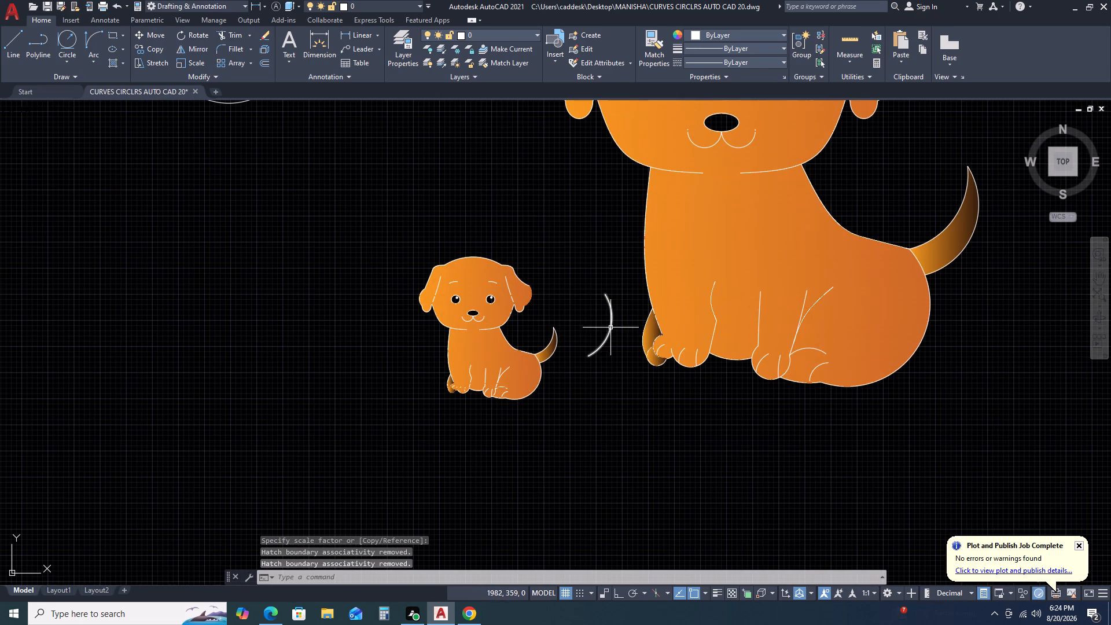
pyautogui.click(610, 337)
pyautogui.click(586, 347)
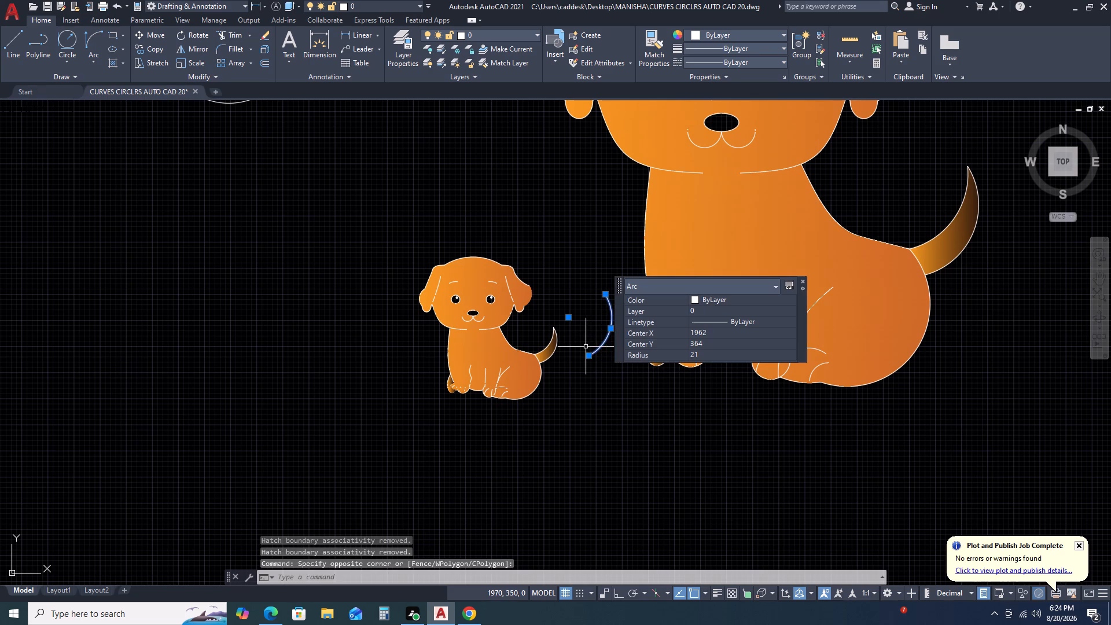
pyautogui.press('Delete')
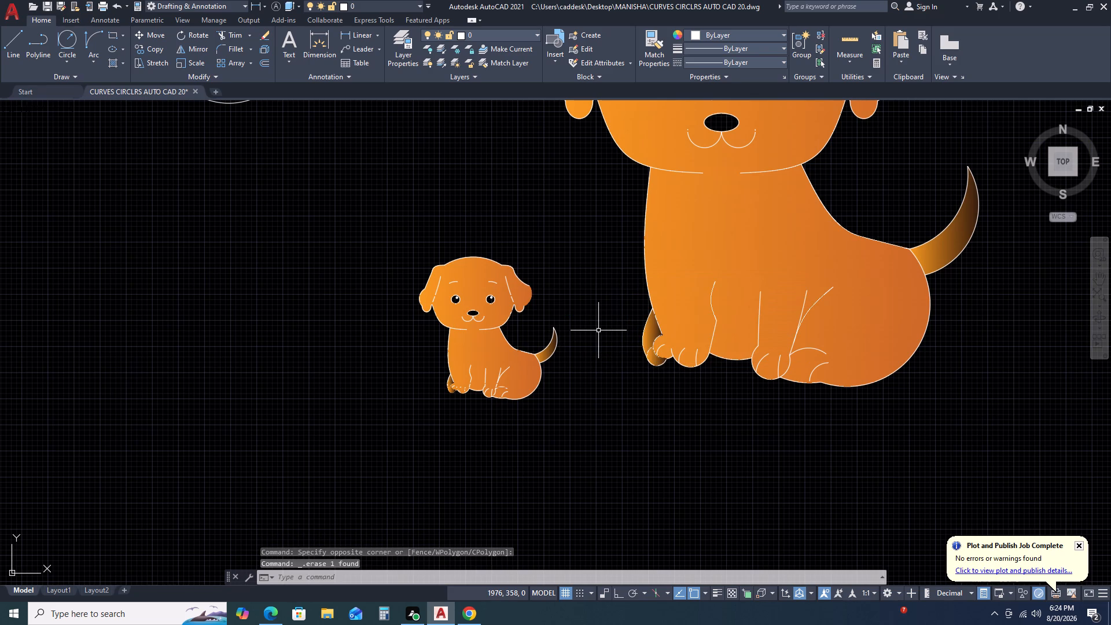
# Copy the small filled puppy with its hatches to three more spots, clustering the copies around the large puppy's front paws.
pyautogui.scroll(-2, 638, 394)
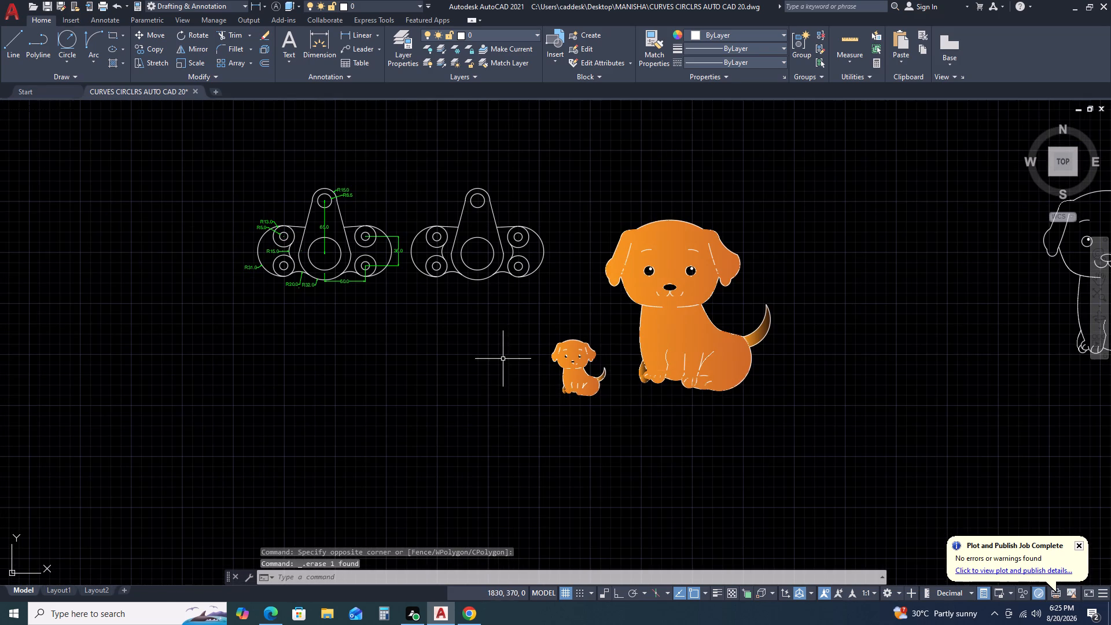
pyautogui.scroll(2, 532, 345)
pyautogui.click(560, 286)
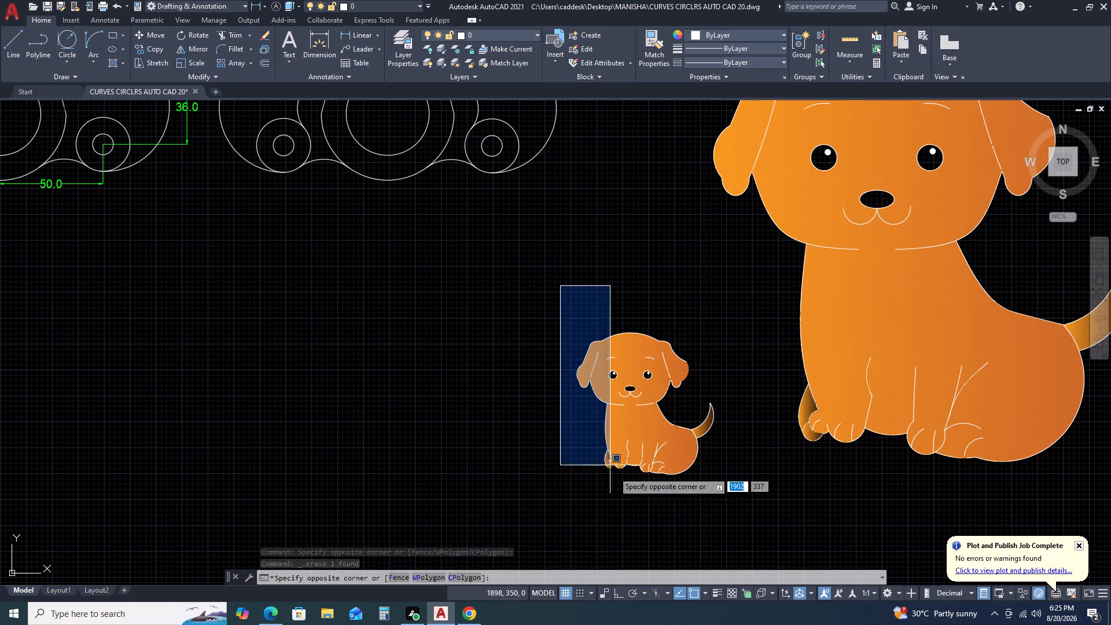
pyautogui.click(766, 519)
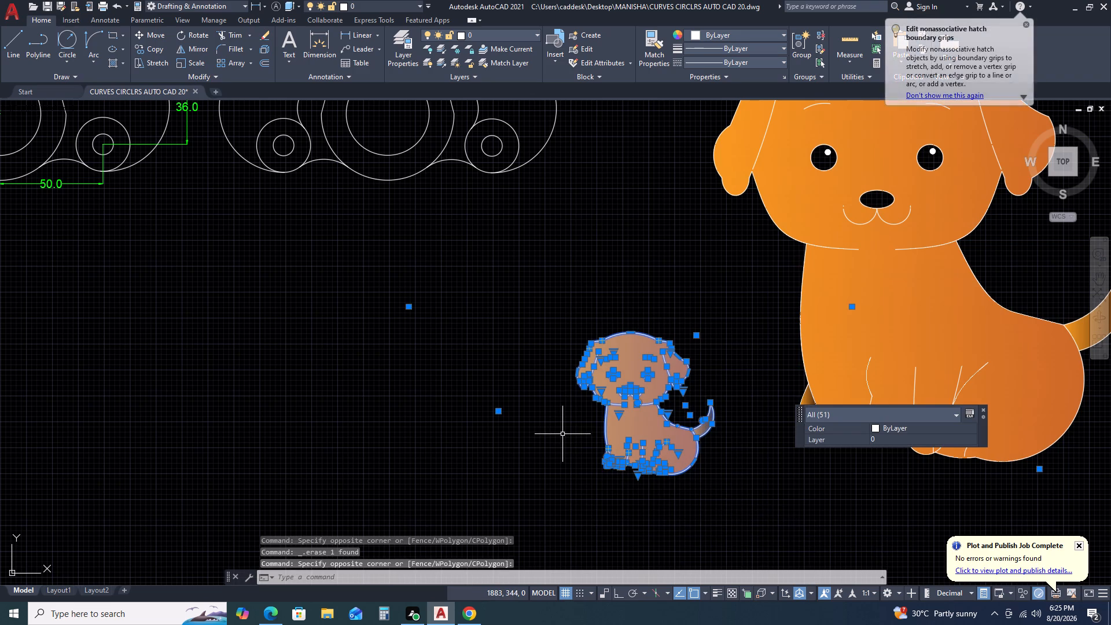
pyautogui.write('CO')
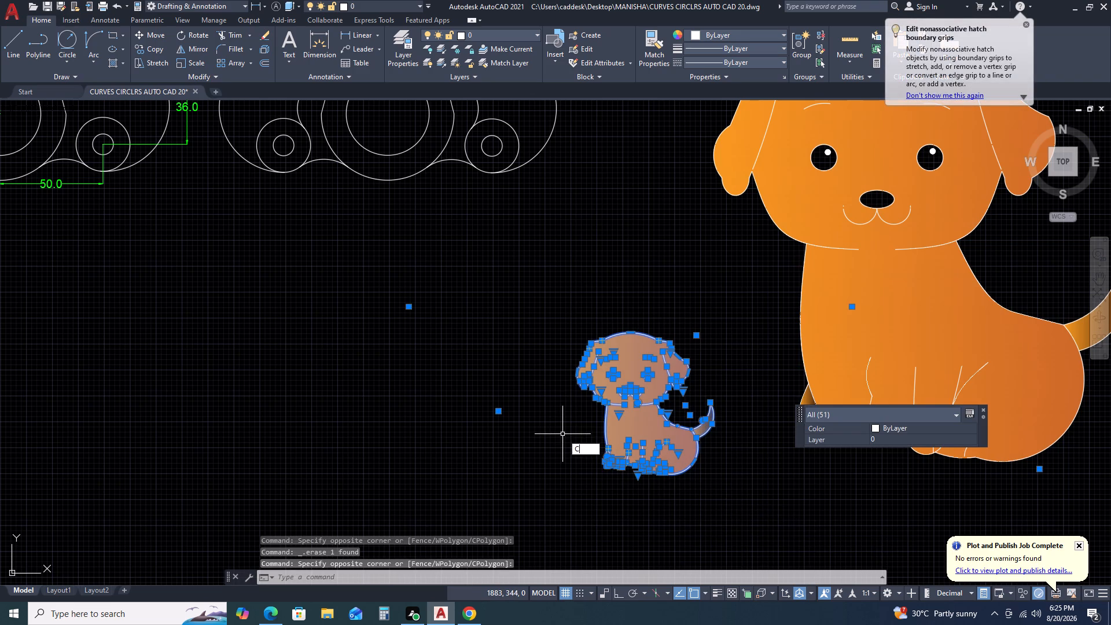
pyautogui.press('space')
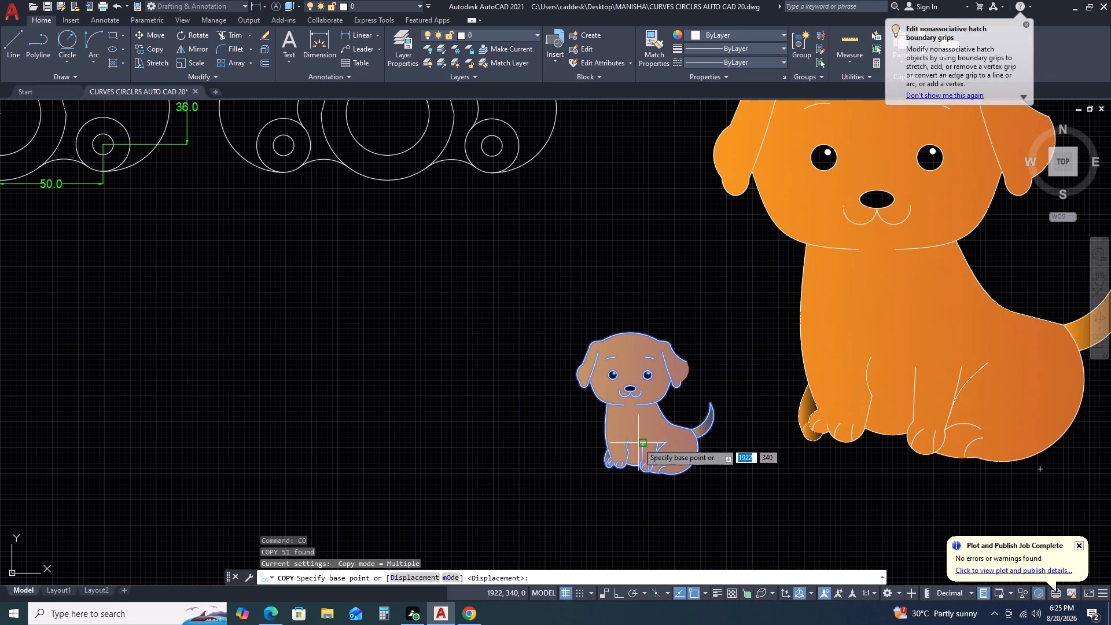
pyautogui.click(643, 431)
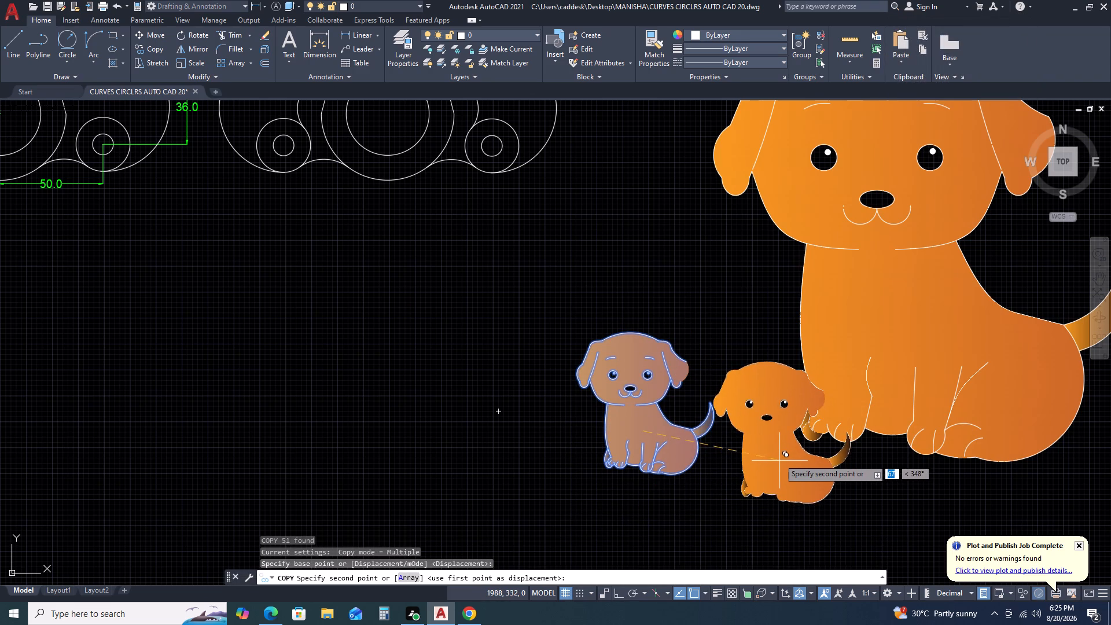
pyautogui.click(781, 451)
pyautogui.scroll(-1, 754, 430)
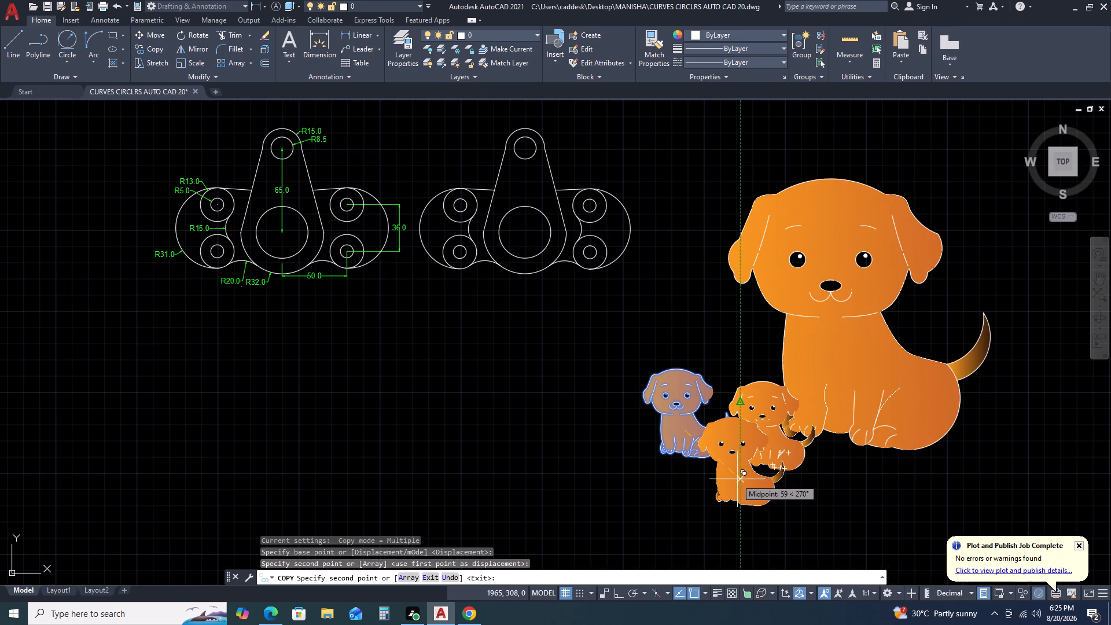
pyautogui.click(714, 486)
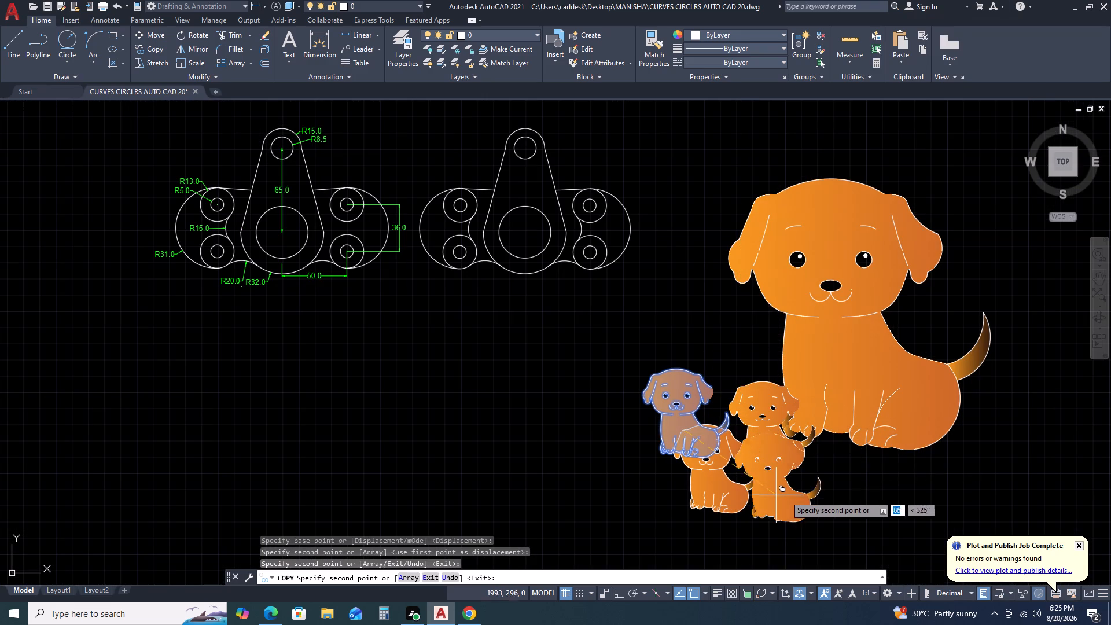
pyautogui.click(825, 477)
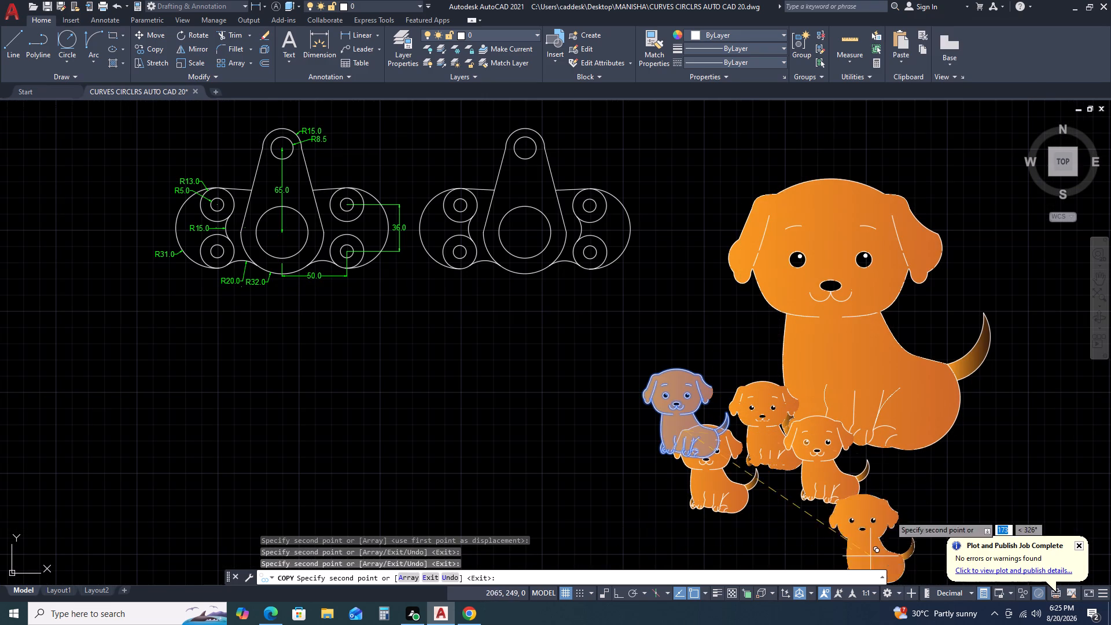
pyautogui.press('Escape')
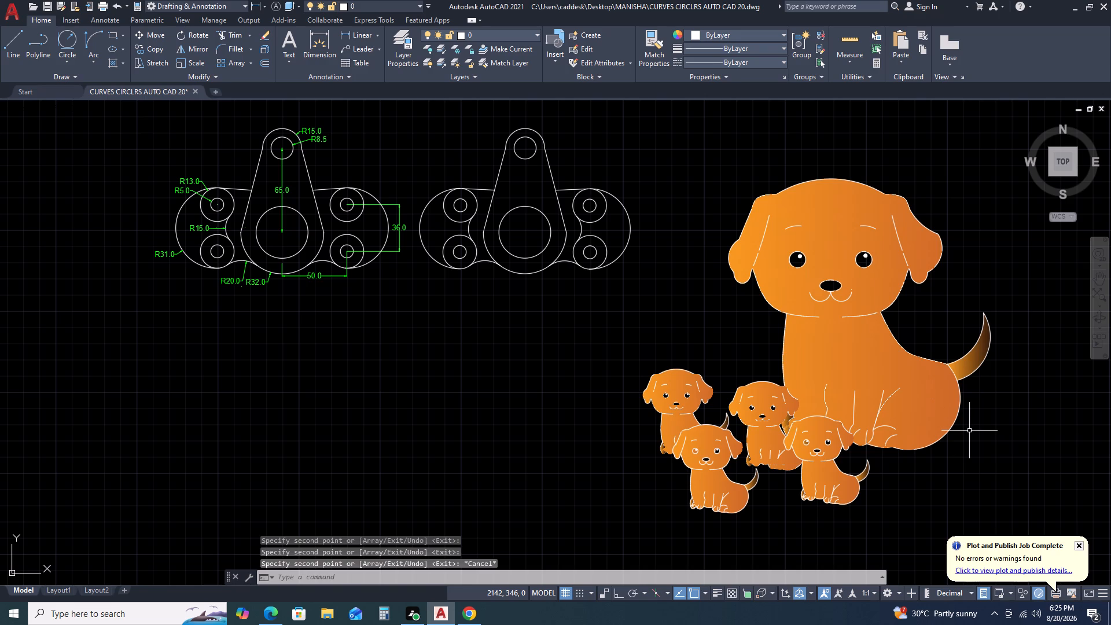
# Examine the small puppy copies up close, checking their overlaps, faces and eyes and the gradient fill of the copy at the large puppy's paws.
pyautogui.scroll(-1, 842, 462)
pyautogui.moveTo(919, 466); pyautogui.dragTo(821, 410, button='middle')
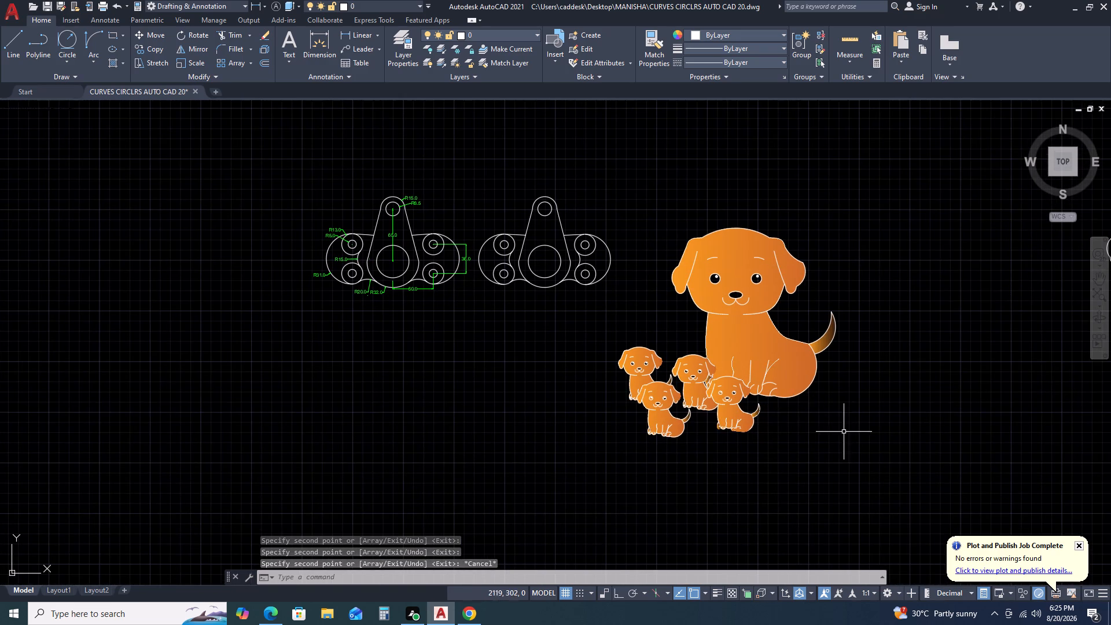
pyautogui.scroll(2, 745, 426)
pyautogui.scroll(2, 490, 371)
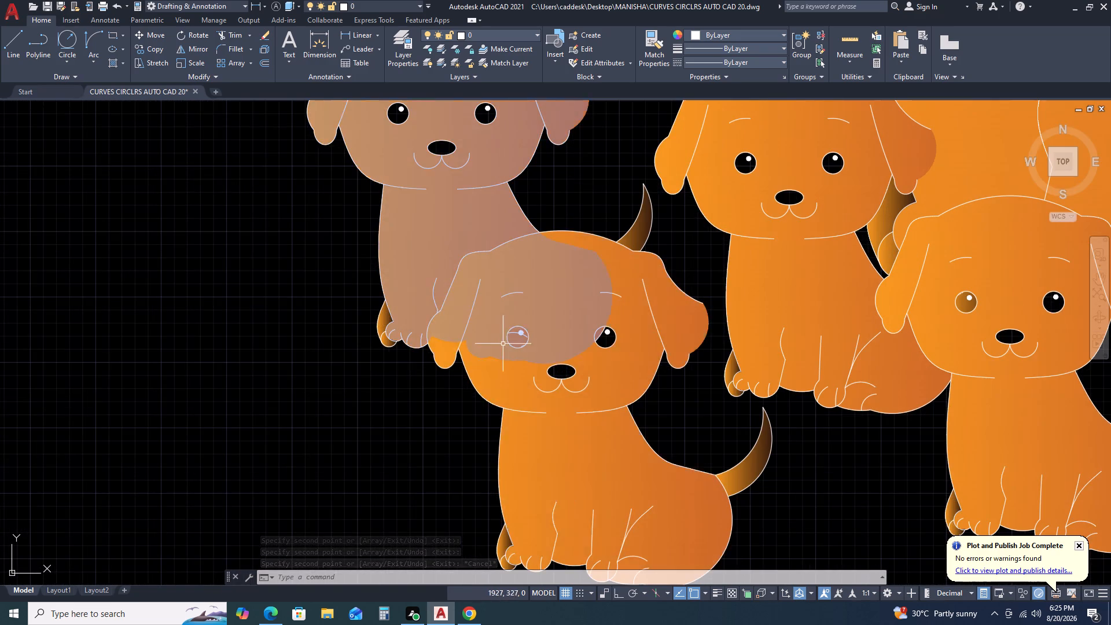
pyautogui.scroll(2, 505, 326)
pyautogui.scroll(-3, 533, 356)
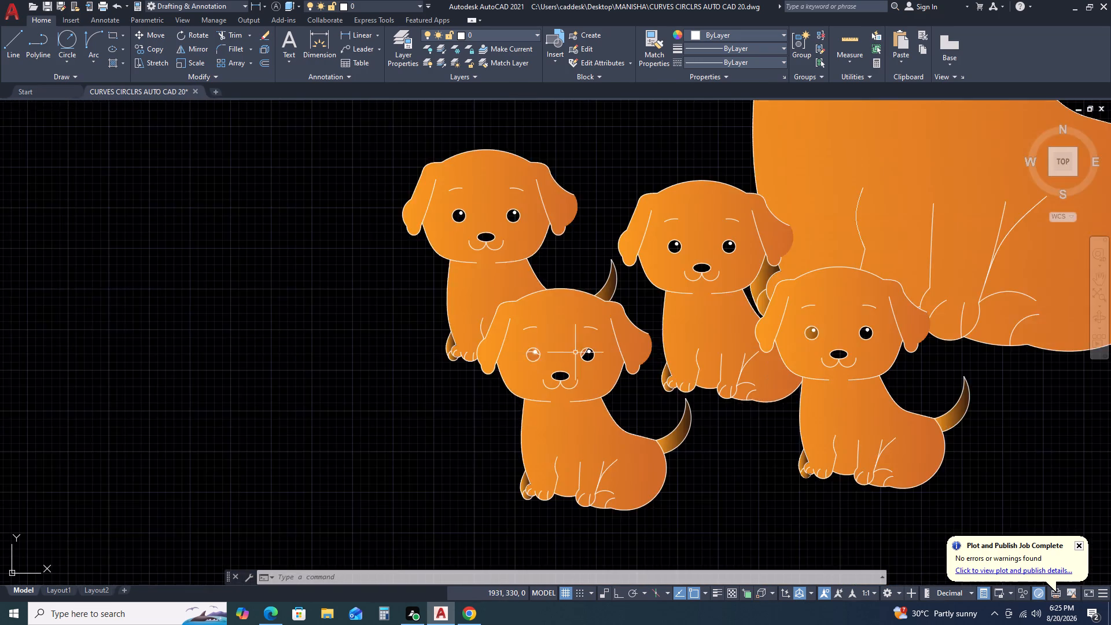
pyautogui.scroll(-1, 649, 341)
pyautogui.scroll(-1, 546, 449)
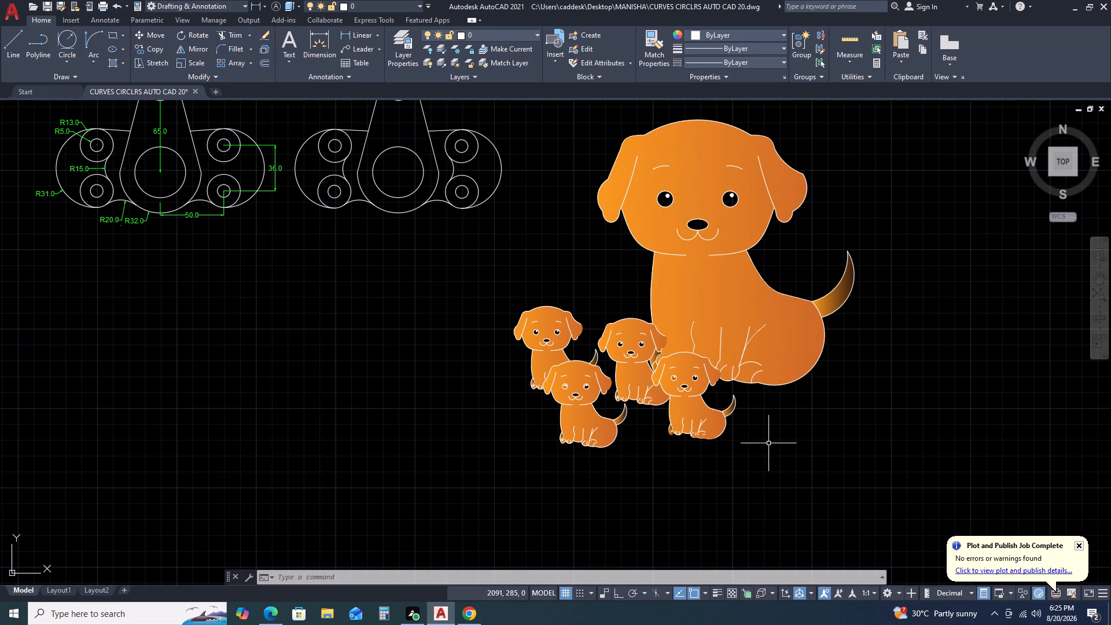
pyautogui.moveTo(768, 443); pyautogui.dragTo(700, 440, button='middle')
pyautogui.scroll(1, 771, 329)
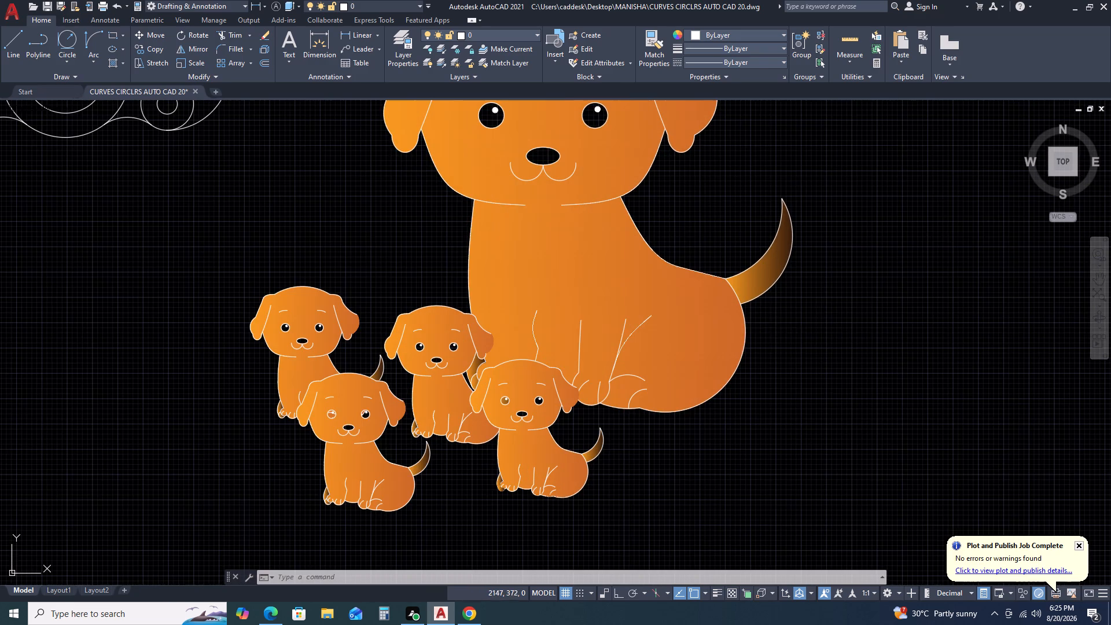
pyautogui.scroll(-2, 881, 350)
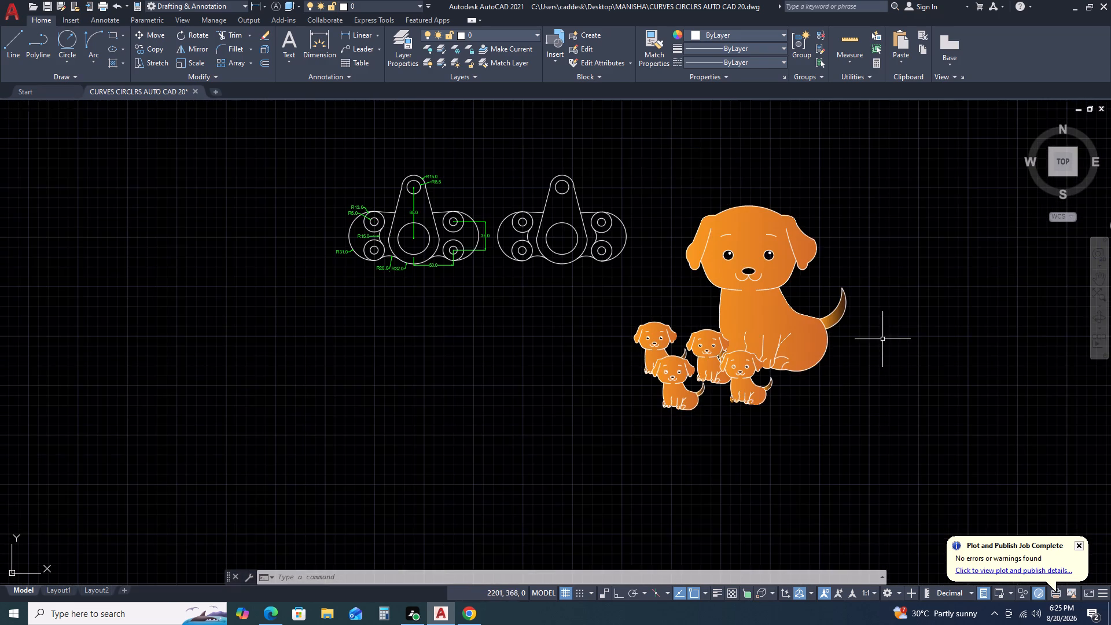
pyautogui.moveTo(893, 333); pyautogui.dragTo(808, 346, button='middle')
pyautogui.scroll(2, 684, 382)
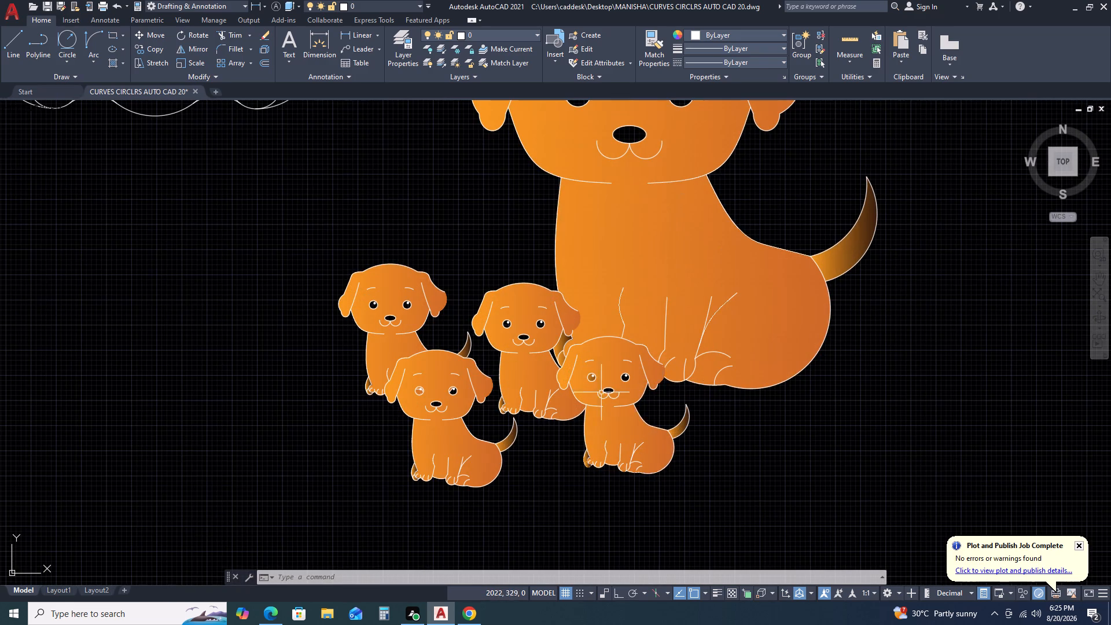
pyautogui.scroll(2, 599, 356)
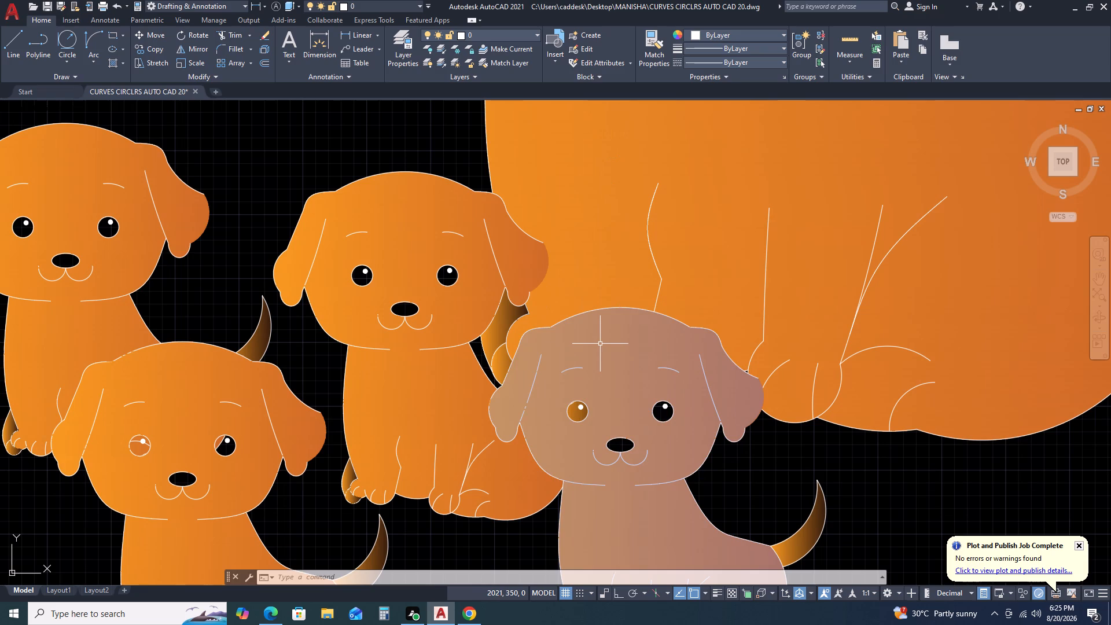
pyautogui.click(600, 344)
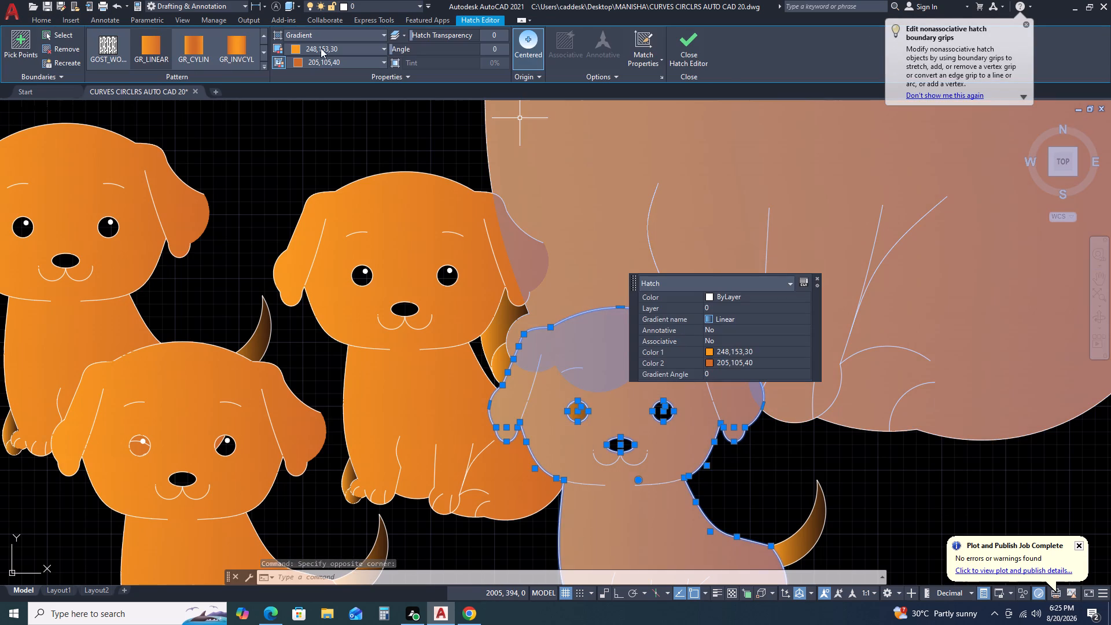
pyautogui.press('Escape')
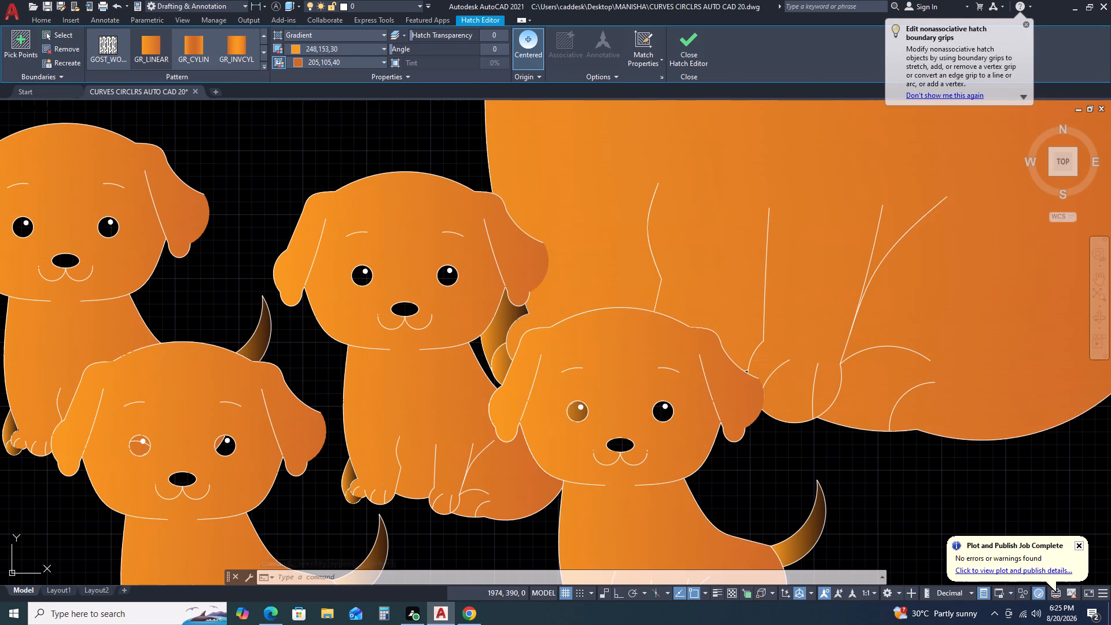
pyautogui.press('Escape')
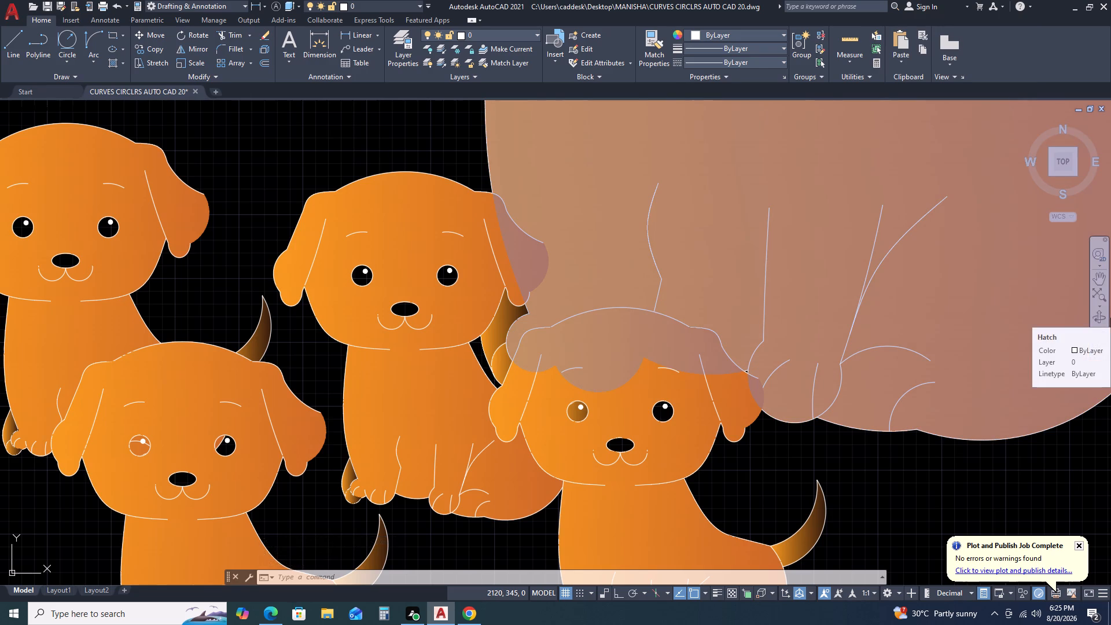
# Examine the large filled puppy with its small copies, comparing it with the separate unfilled puppy line drawing.
pyautogui.scroll(-2, 675, 337)
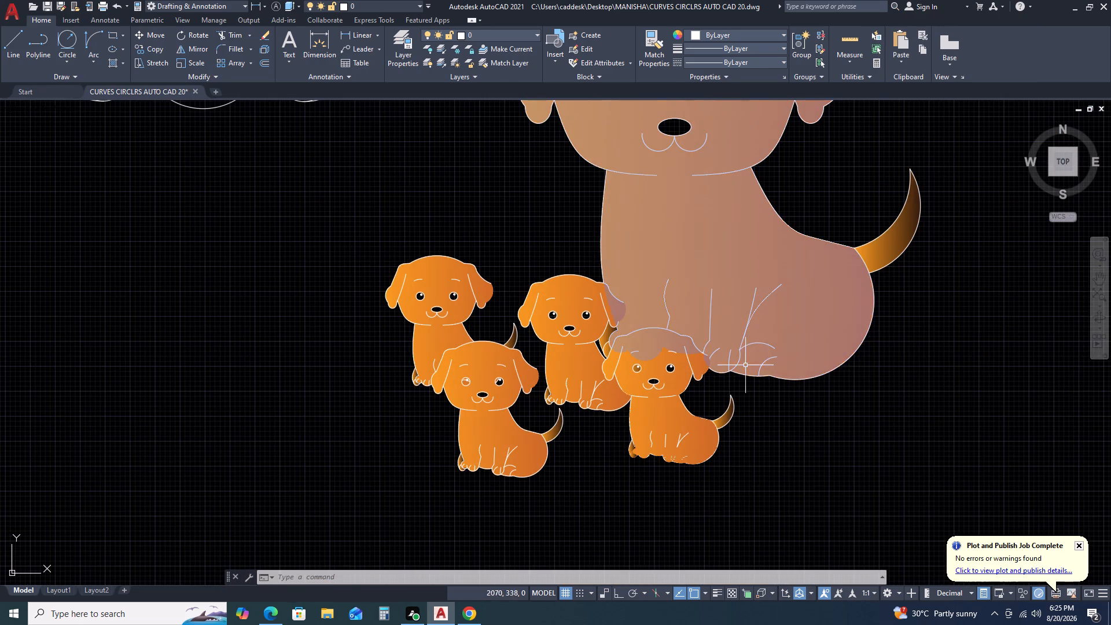
pyautogui.moveTo(847, 377); pyautogui.dragTo(775, 418, button='middle')
pyautogui.scroll(-1, 767, 416)
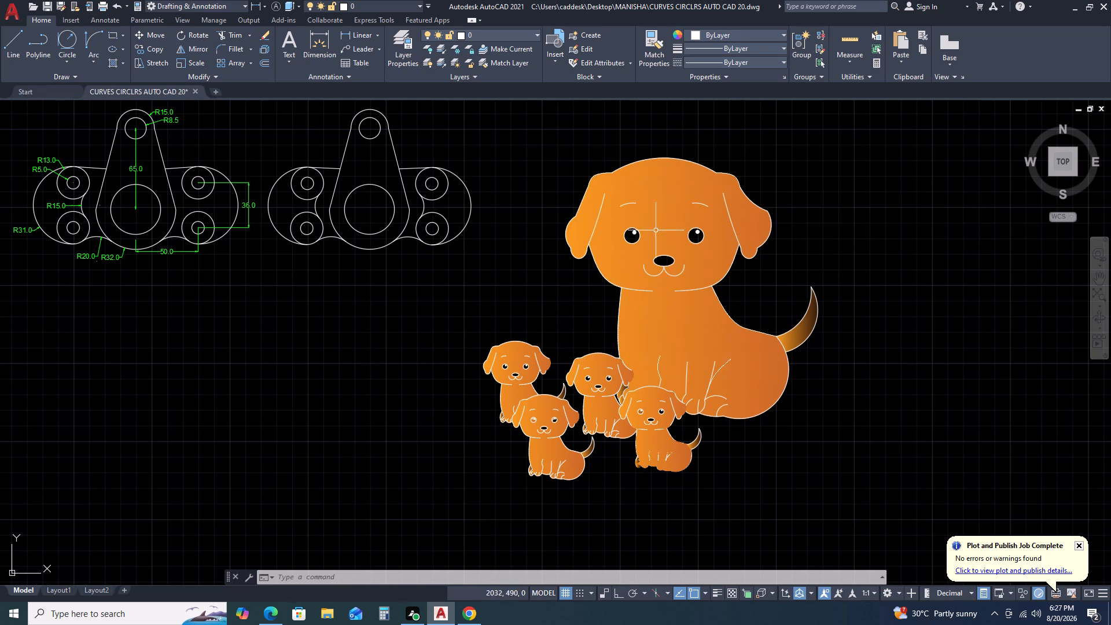
pyautogui.scroll(4, 668, 179)
pyautogui.scroll(-4, 666, 175)
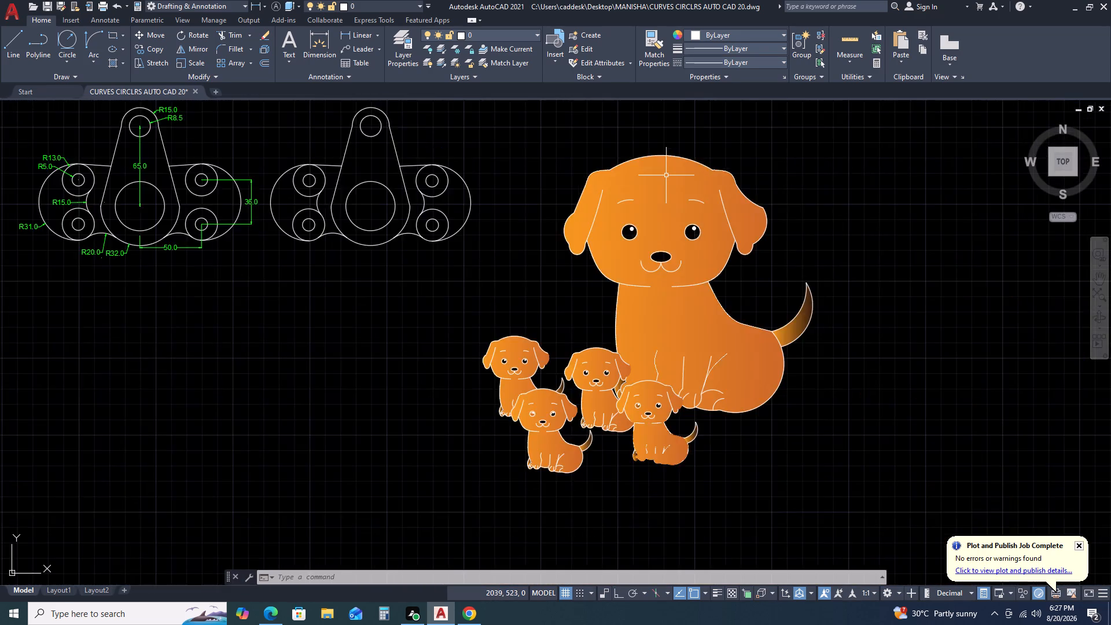
pyautogui.scroll(-1, 666, 175)
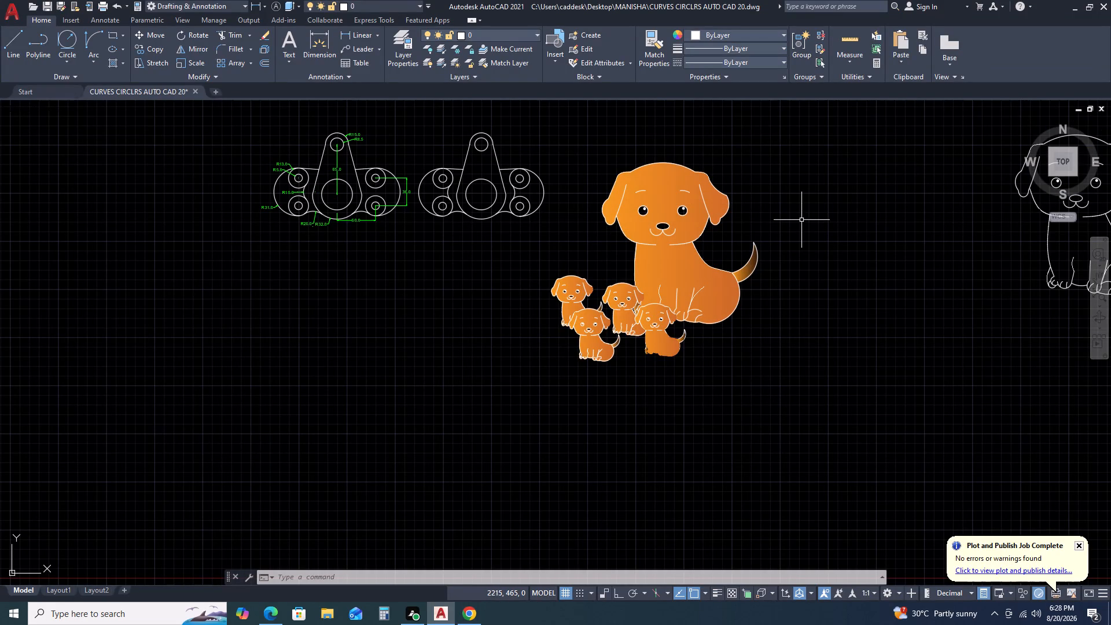
pyautogui.scroll(2, 696, 190)
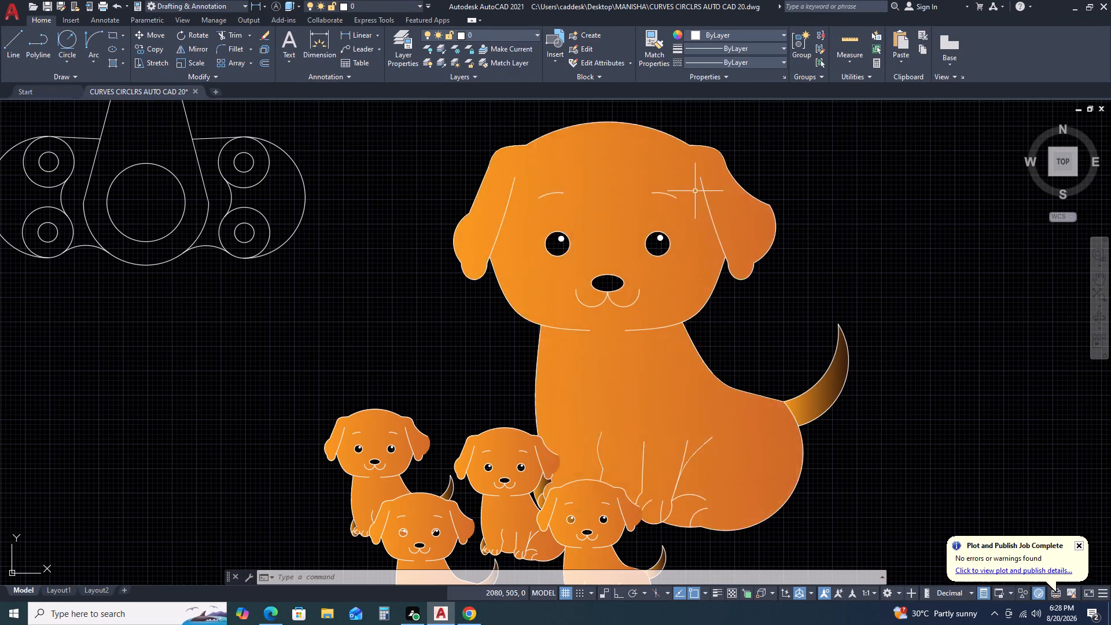
pyautogui.scroll(-1, 694, 192)
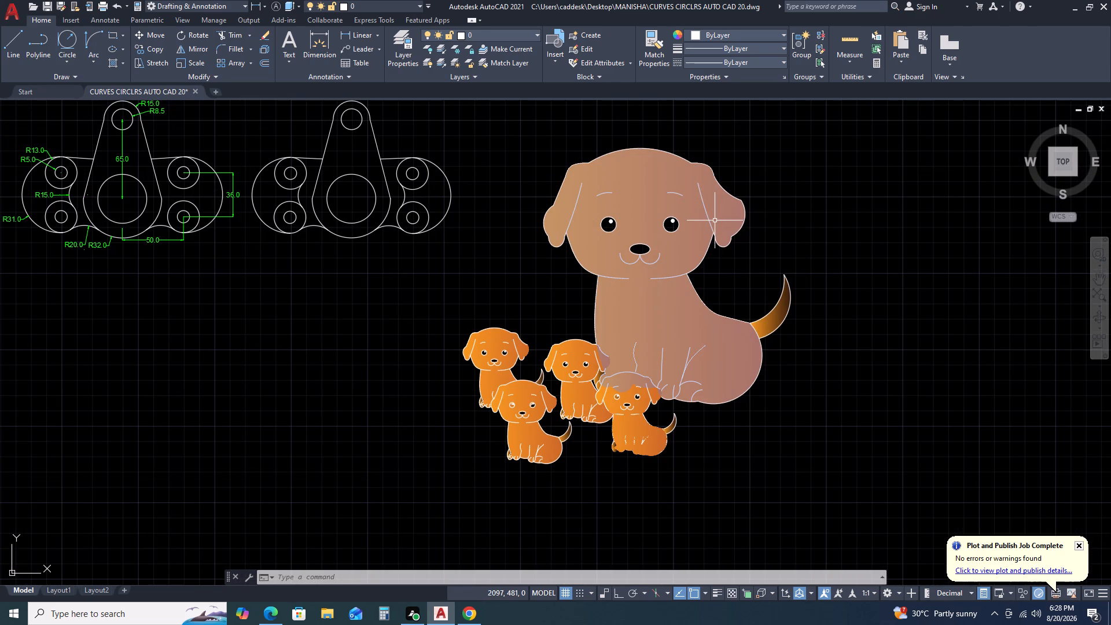
pyautogui.scroll(-2, 689, 219)
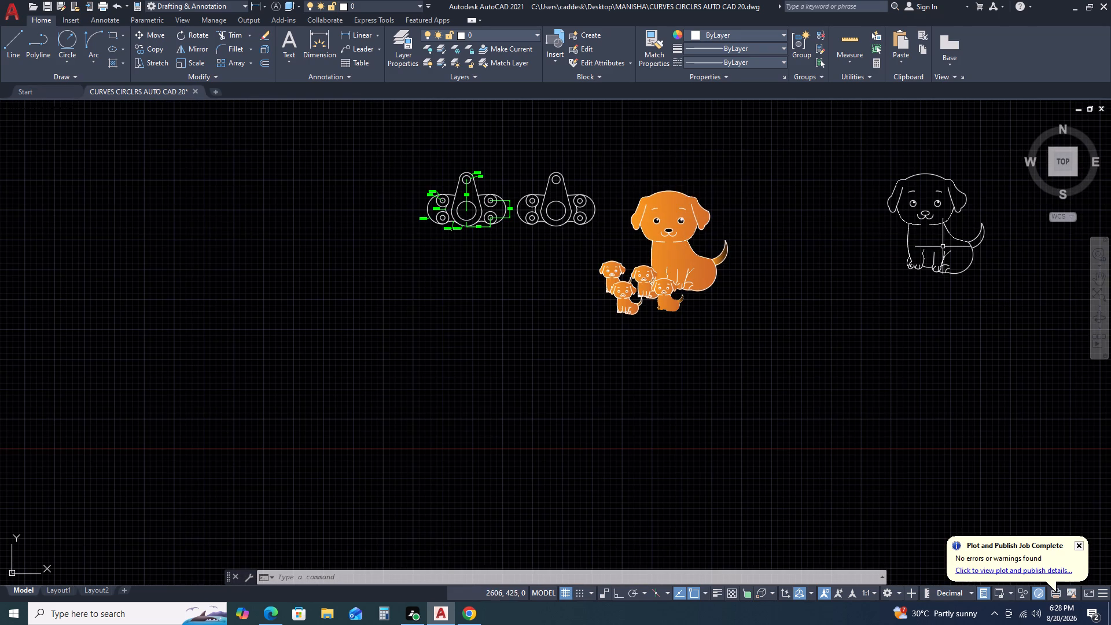
pyautogui.scroll(2, 977, 243)
pyautogui.moveTo(977, 240); pyautogui.dragTo(939, 361, button='middle')
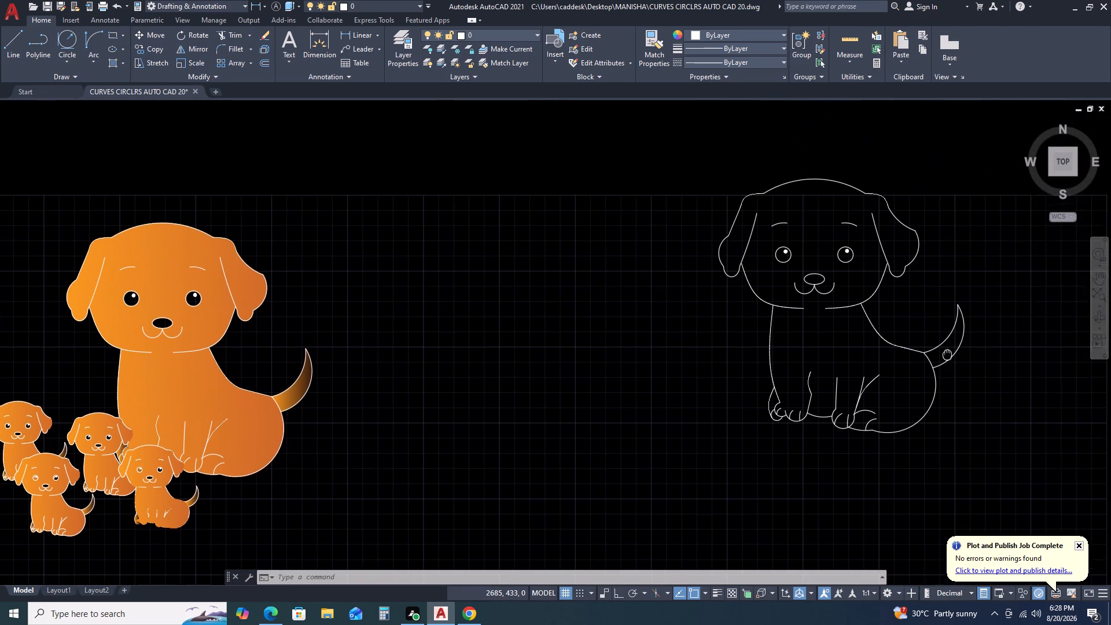
pyautogui.moveTo(939, 361); pyautogui.dragTo(933, 363, button='middle')
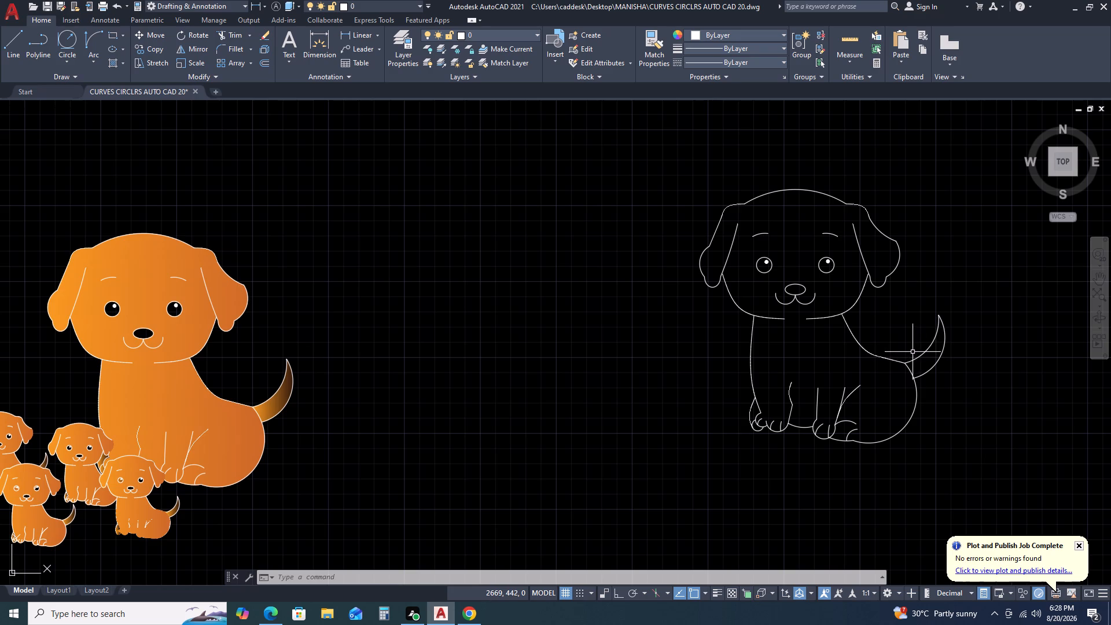
# Delete the large filled puppy and all the small filled copies, including the leftover pieces of the outermost small puppy.
pyautogui.scroll(-3, 812, 242)
pyautogui.scroll(2, 603, 259)
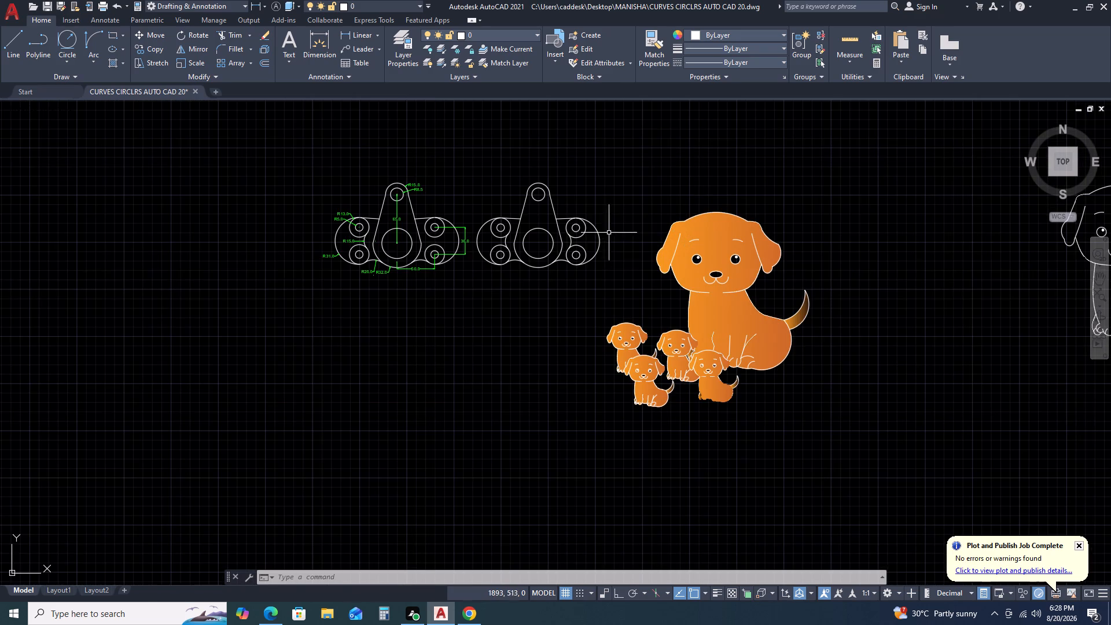
pyautogui.moveTo(613, 181); pyautogui.dragTo(619, 181)
pyautogui.click(862, 426)
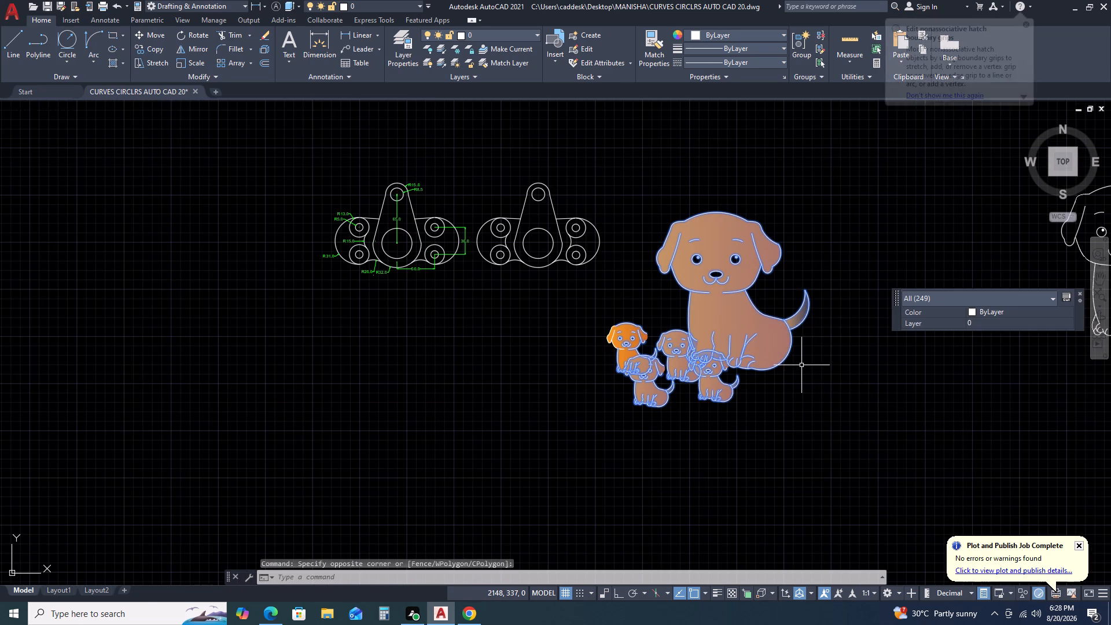
pyautogui.press('Delete')
pyautogui.click(680, 312)
pyautogui.click(595, 395)
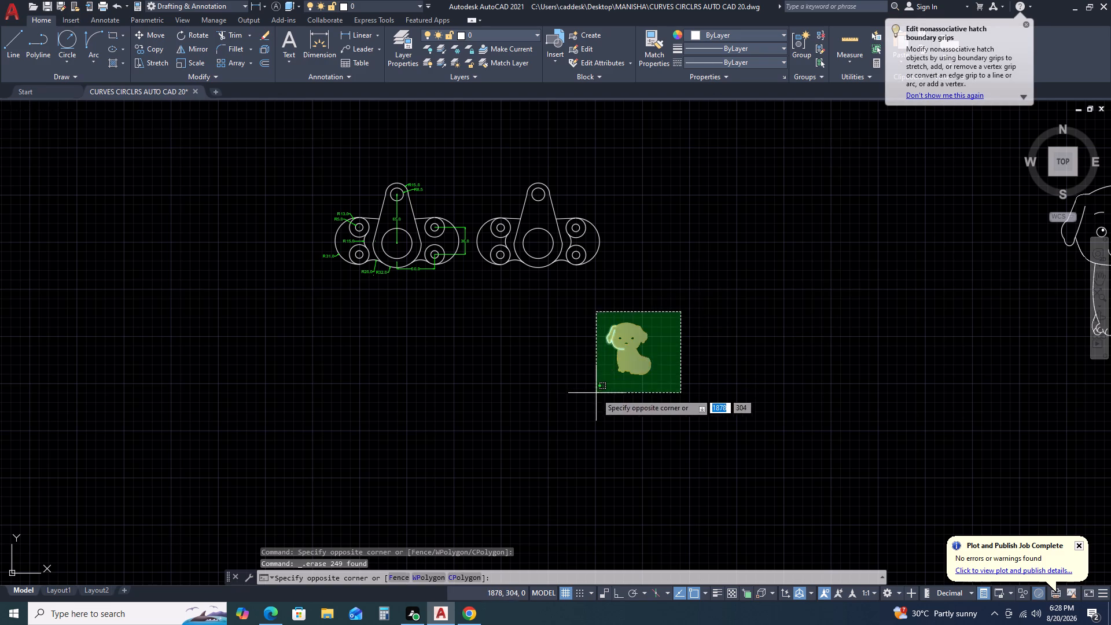
pyautogui.press('Delete')
# Delete the spare unfilled puppy line drawing beside the bracket drawings.
pyautogui.scroll(-3, 461, 287)
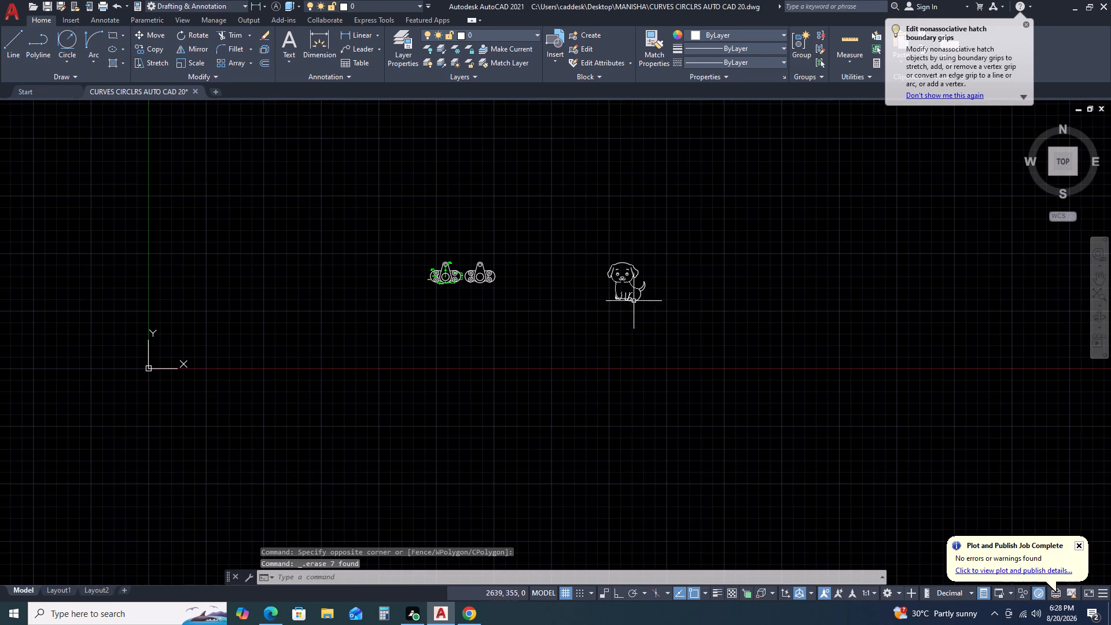
pyautogui.moveTo(597, 220); pyautogui.dragTo(597, 227)
pyautogui.click(705, 338)
pyautogui.press('Delete')
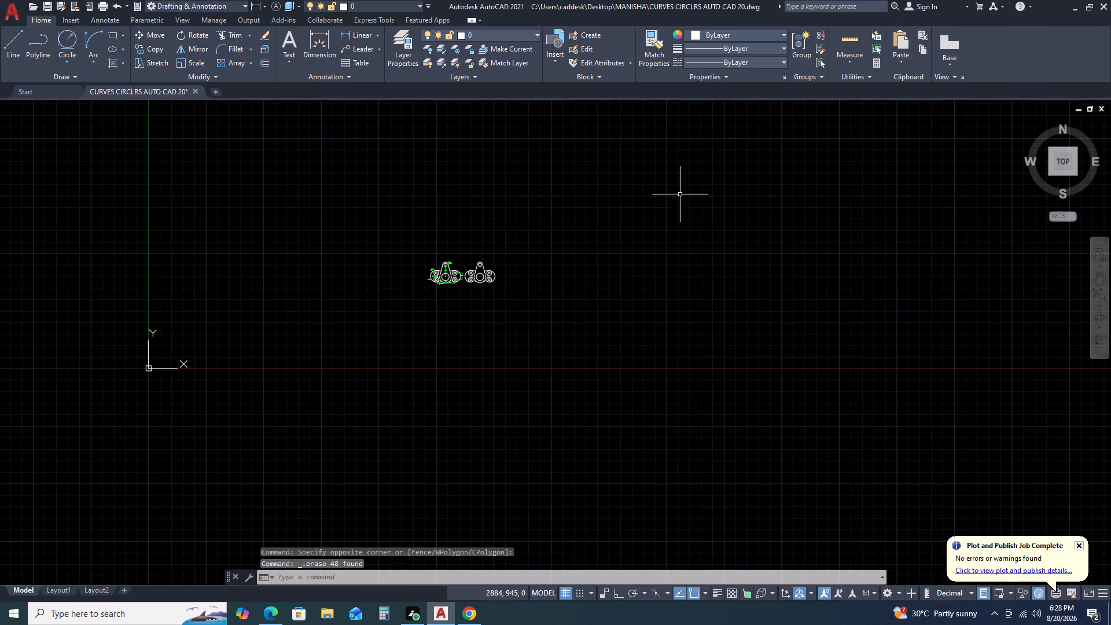
# Examine the two bracket drawings up close, including the dimensions on the first and the outline of the undimensioned copy.
pyautogui.scroll(3, 449, 273)
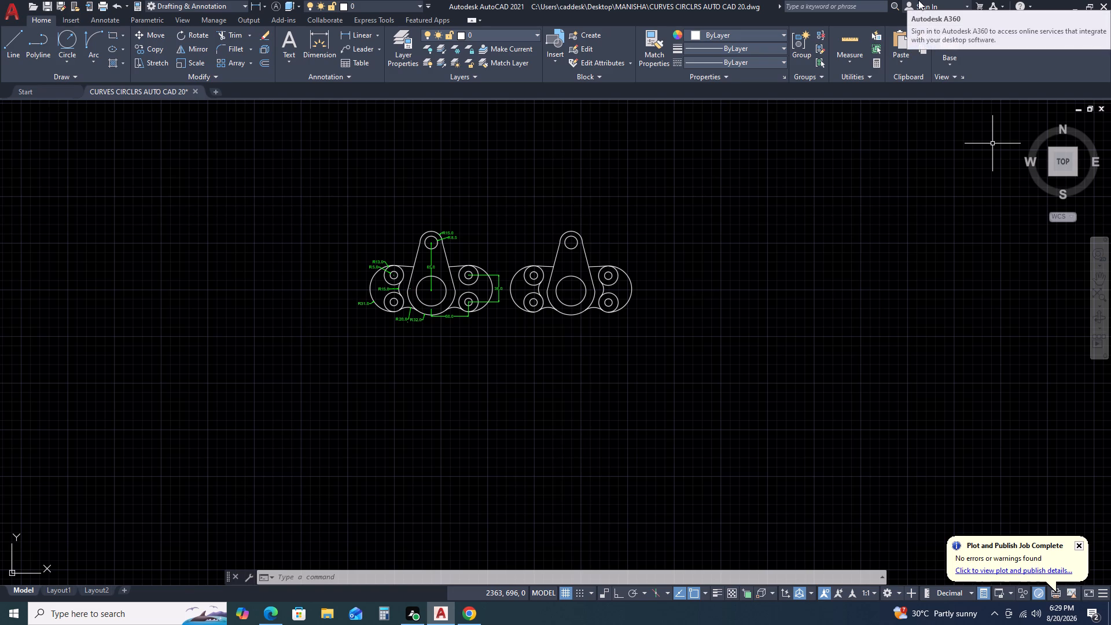
pyautogui.scroll(3, 366, 326)
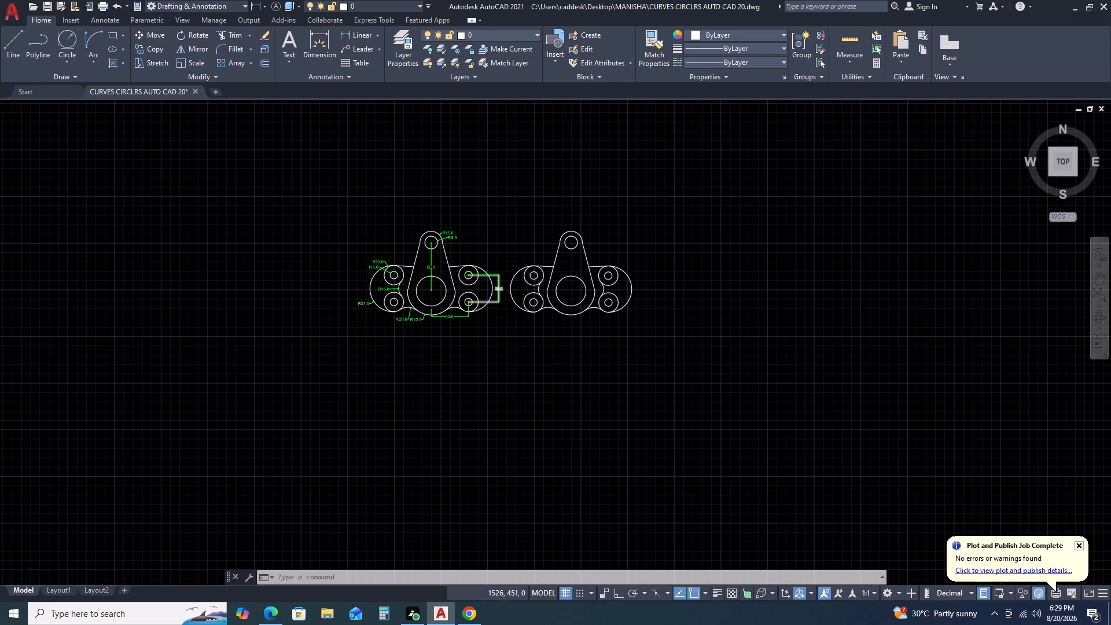
pyautogui.scroll(1, 366, 326)
pyautogui.scroll(-2, 432, 294)
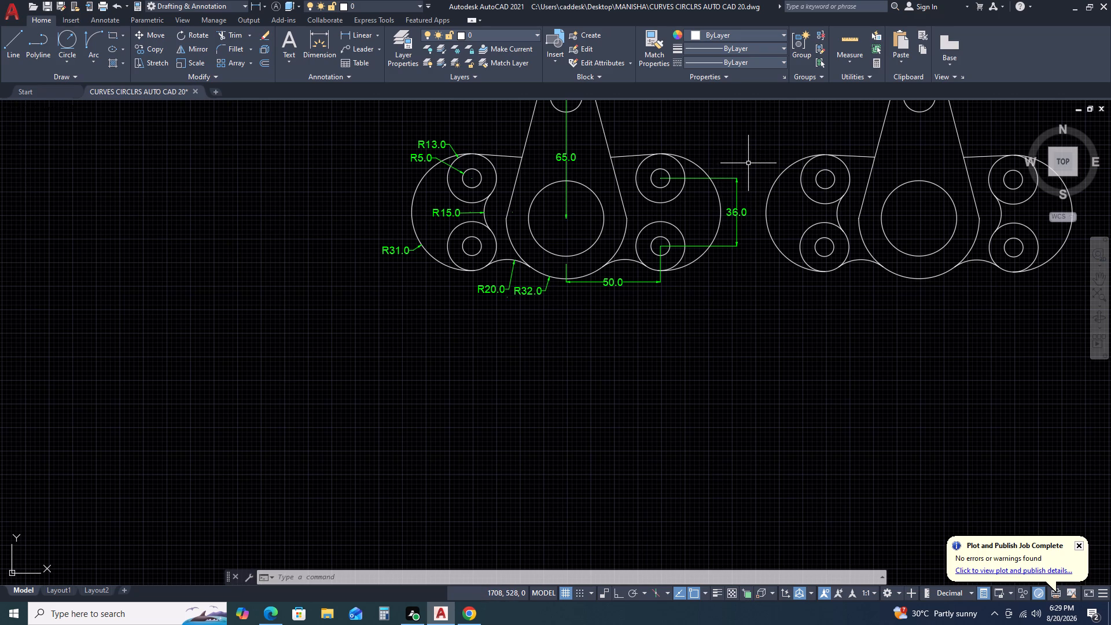
pyautogui.scroll(-4, 419, 294)
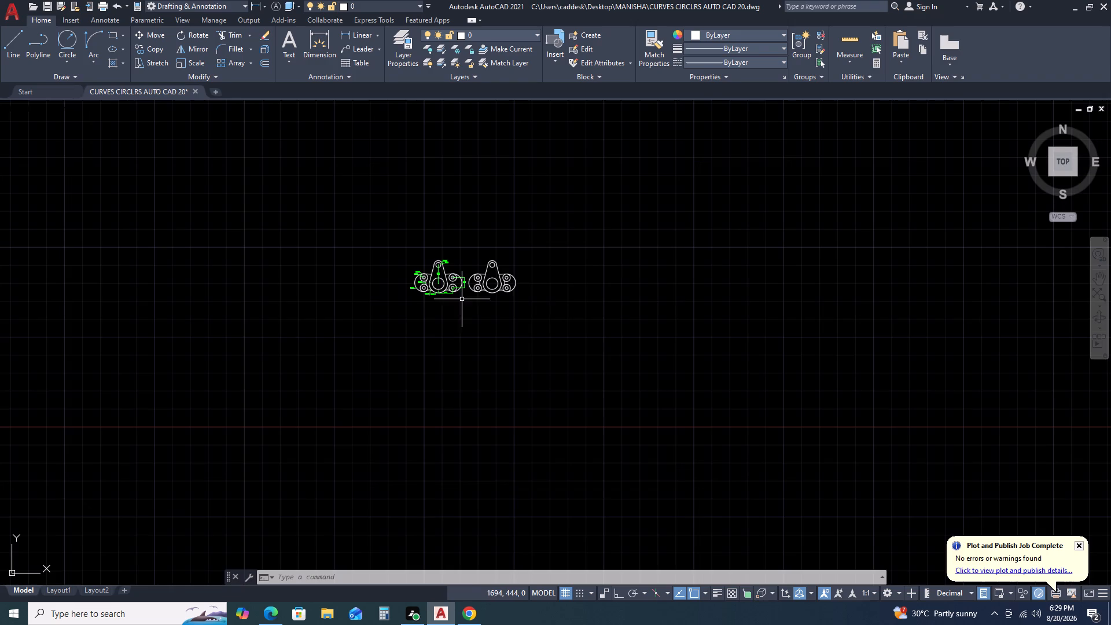
pyautogui.scroll(3, 447, 283)
pyautogui.moveTo(807, 298); pyautogui.dragTo(731, 294, button='middle')
pyautogui.scroll(3, 721, 249)
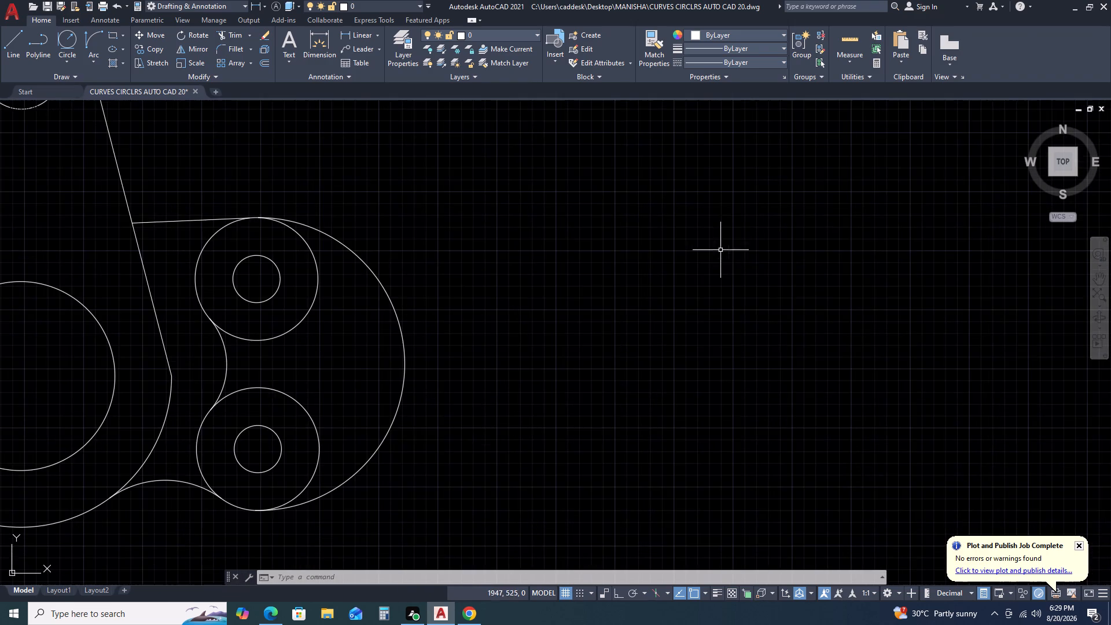
pyautogui.scroll(2, 584, 288)
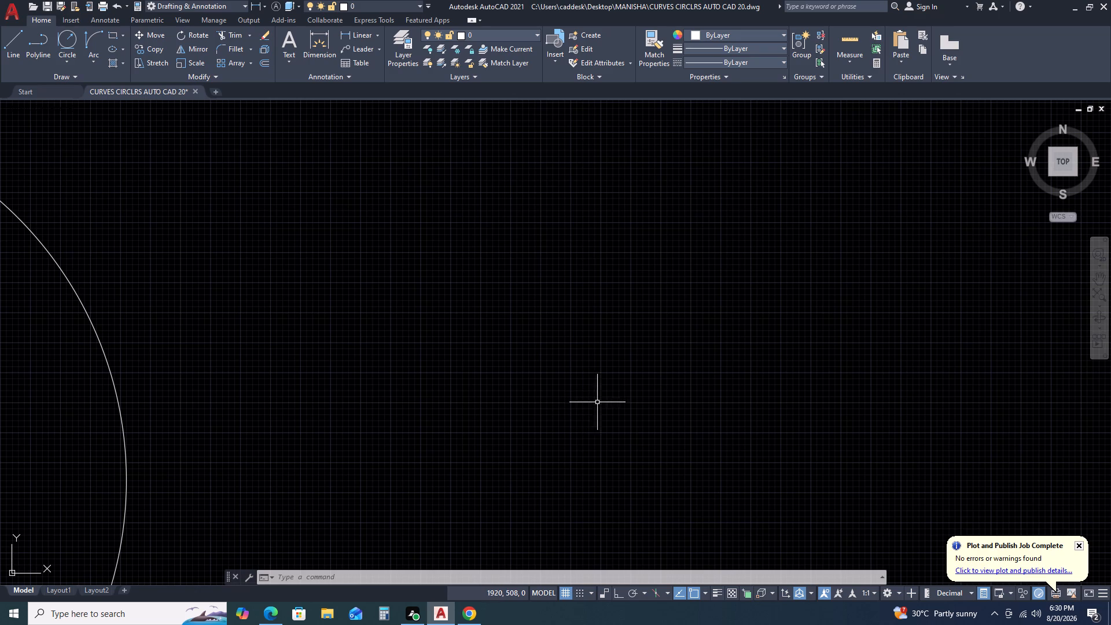
pyautogui.scroll(-4, 731, 412)
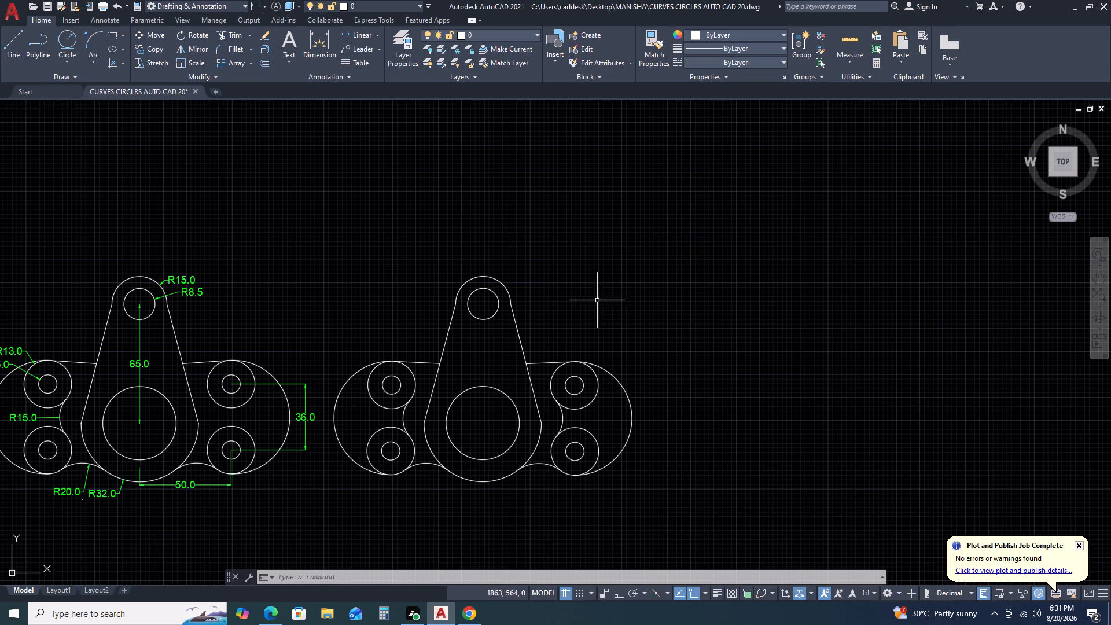
# Draw a tilted ellipse by its centre in the empty space beside the undimensioned bracket, with its long axis leaning up to the left.
pyautogui.scroll(-3, 428, 354)
pyautogui.moveTo(584, 437); pyautogui.dragTo(561, 416, button='middle')
pyautogui.moveTo(523, 403); pyautogui.dragTo(480, 366, button='middle')
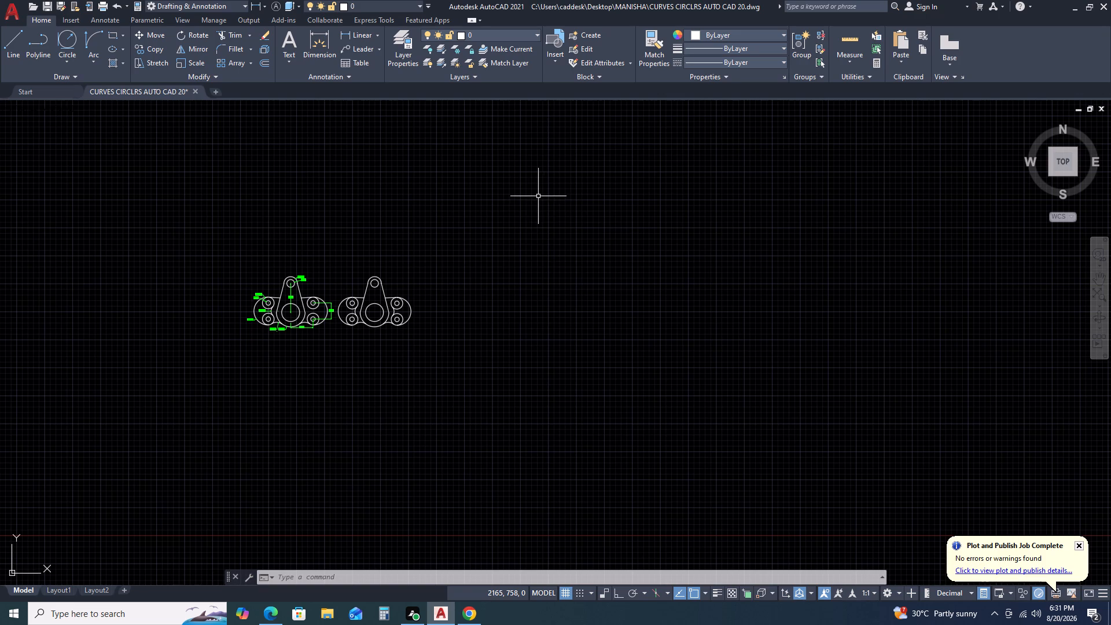
pyautogui.scroll(-1, 597, 351)
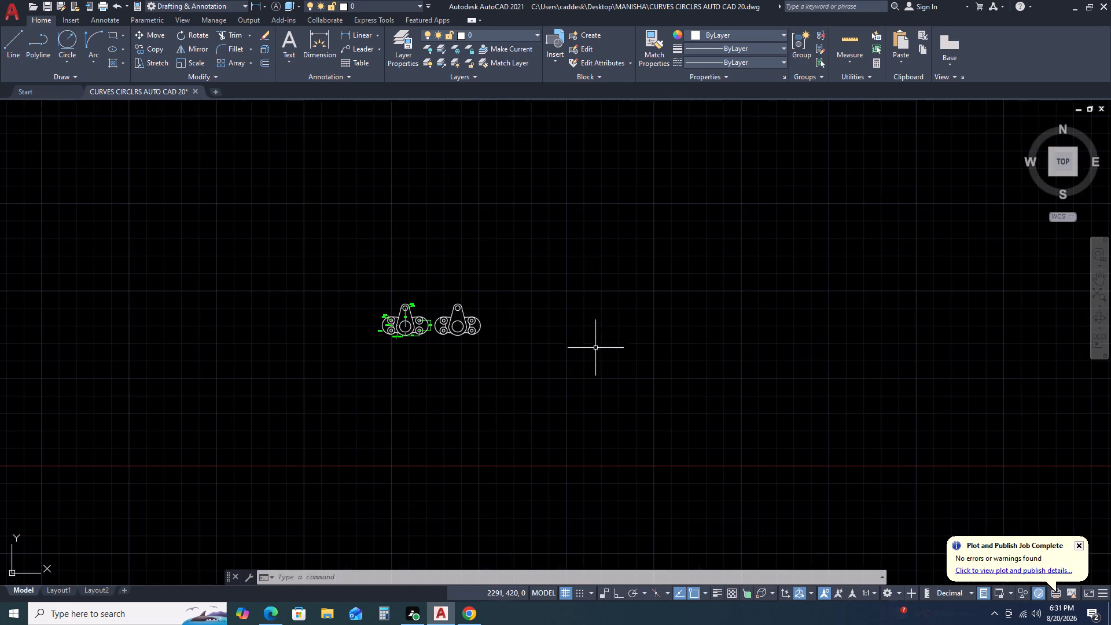
pyautogui.moveTo(657, 369); pyautogui.dragTo(549, 334, button='middle')
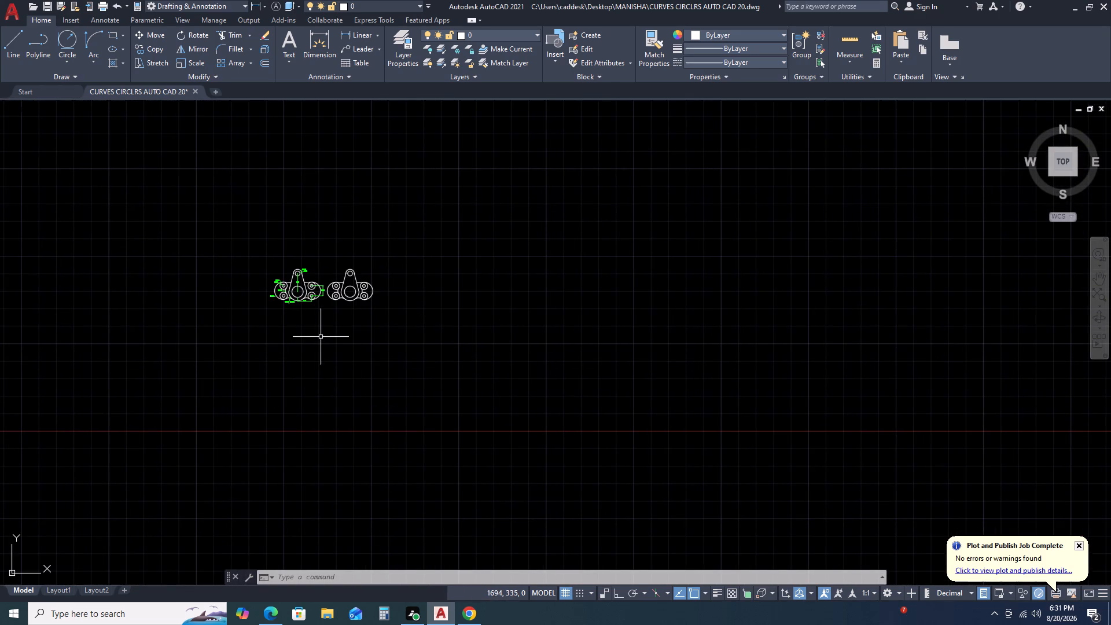
pyautogui.click(113, 49)
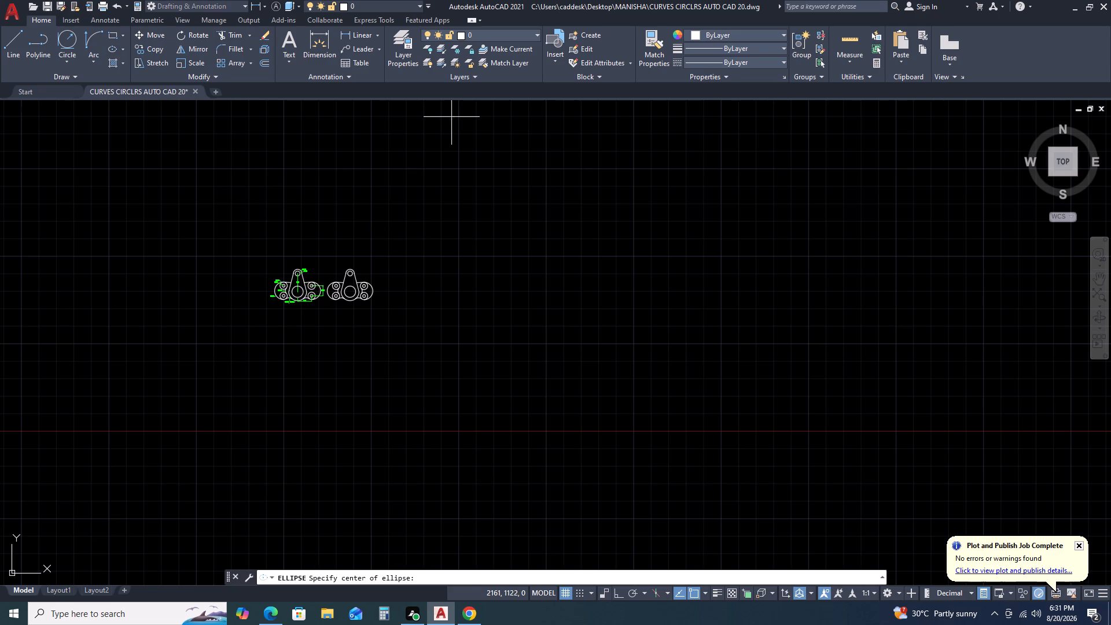
pyautogui.click(523, 311)
pyautogui.click(560, 288)
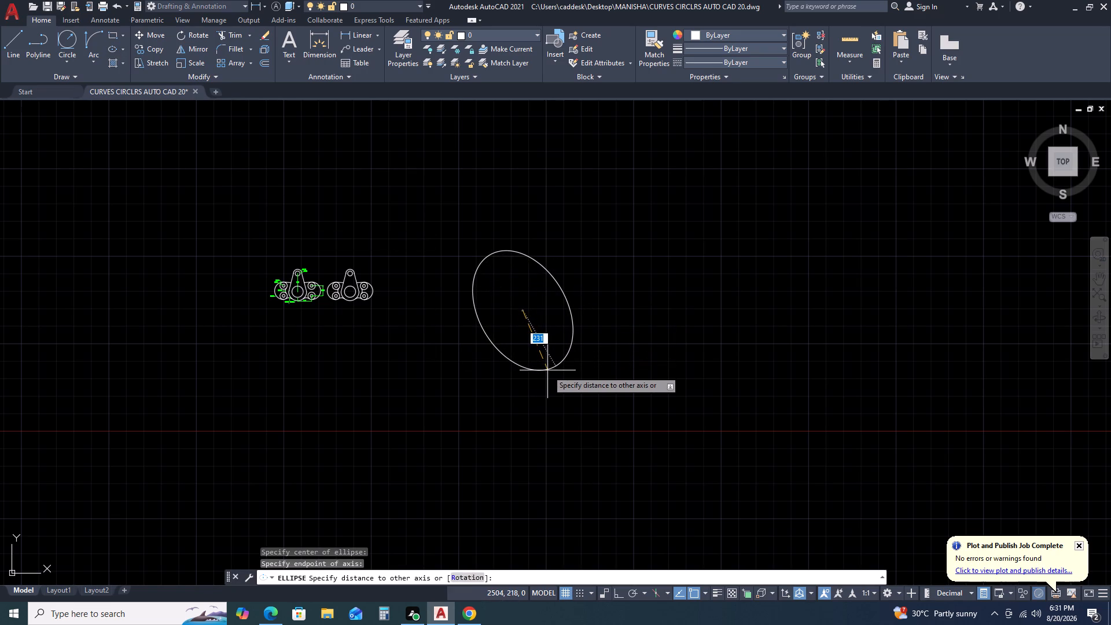
pyautogui.click(562, 365)
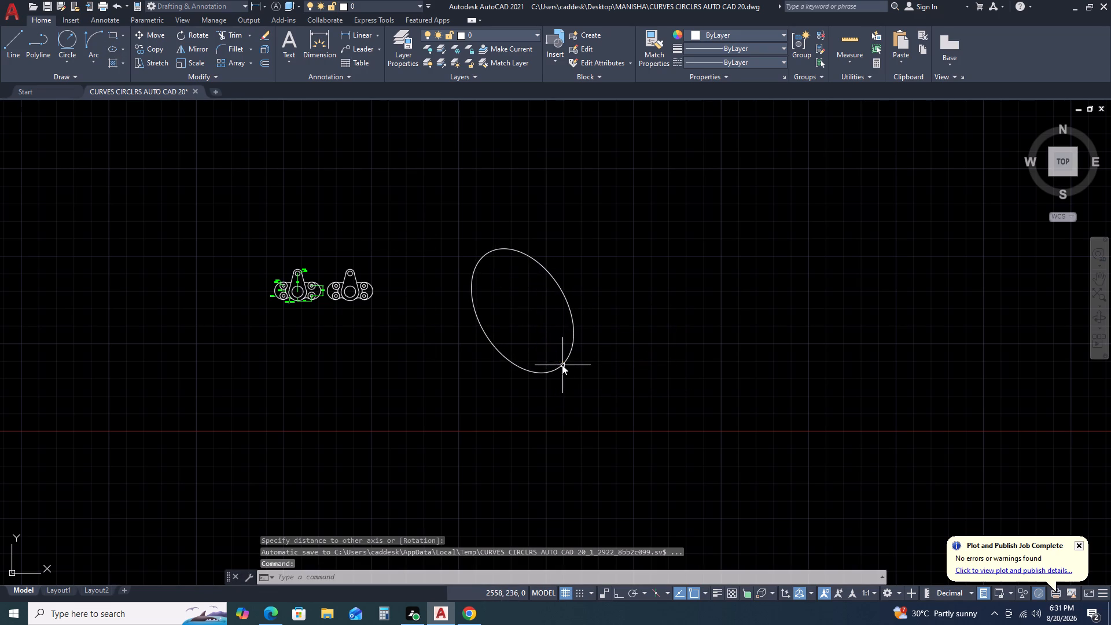
# Draw a slanted line across the tilted ellipse, from its lower-left edge up to its right edge.
pyautogui.press('l')
pyautogui.press('space')
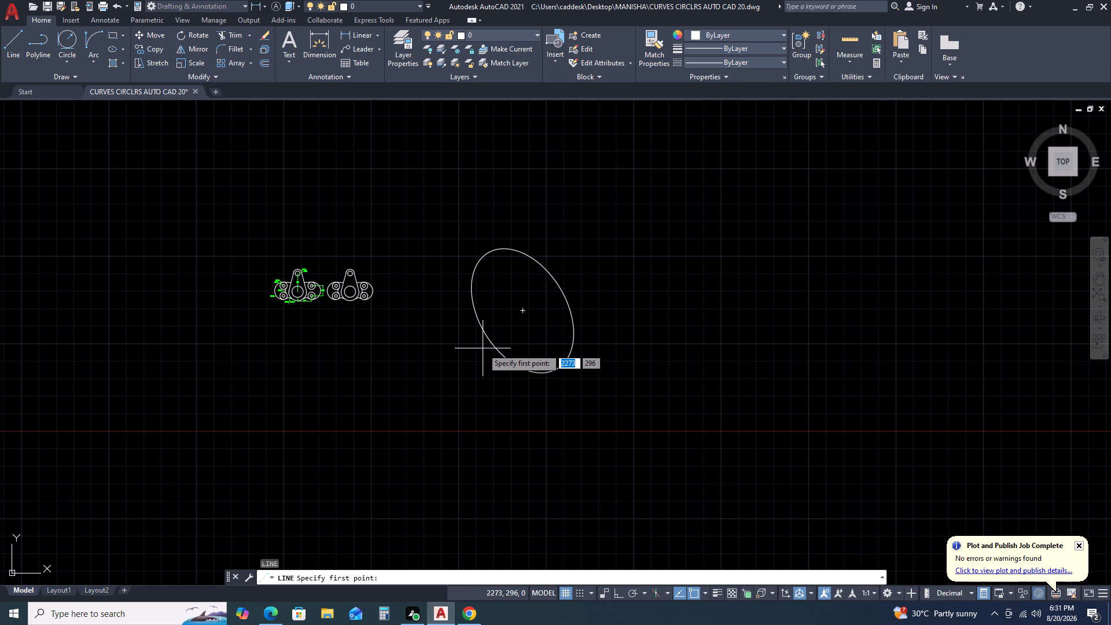
pyautogui.moveTo(517, 367); pyautogui.dragTo(520, 362)
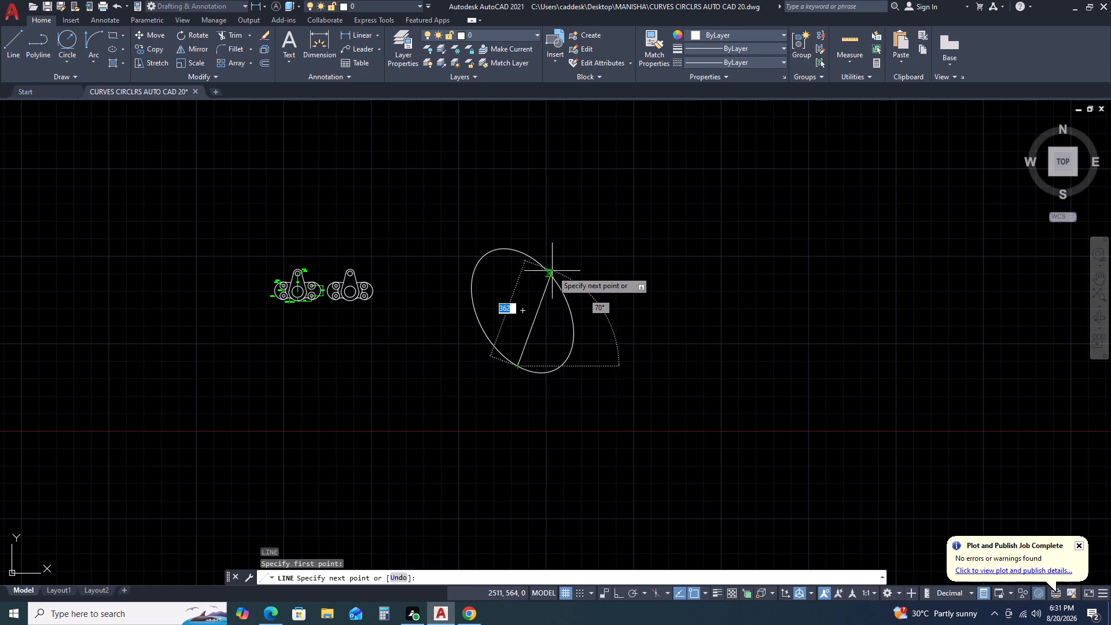
pyautogui.click(559, 291)
pyautogui.press('Escape')
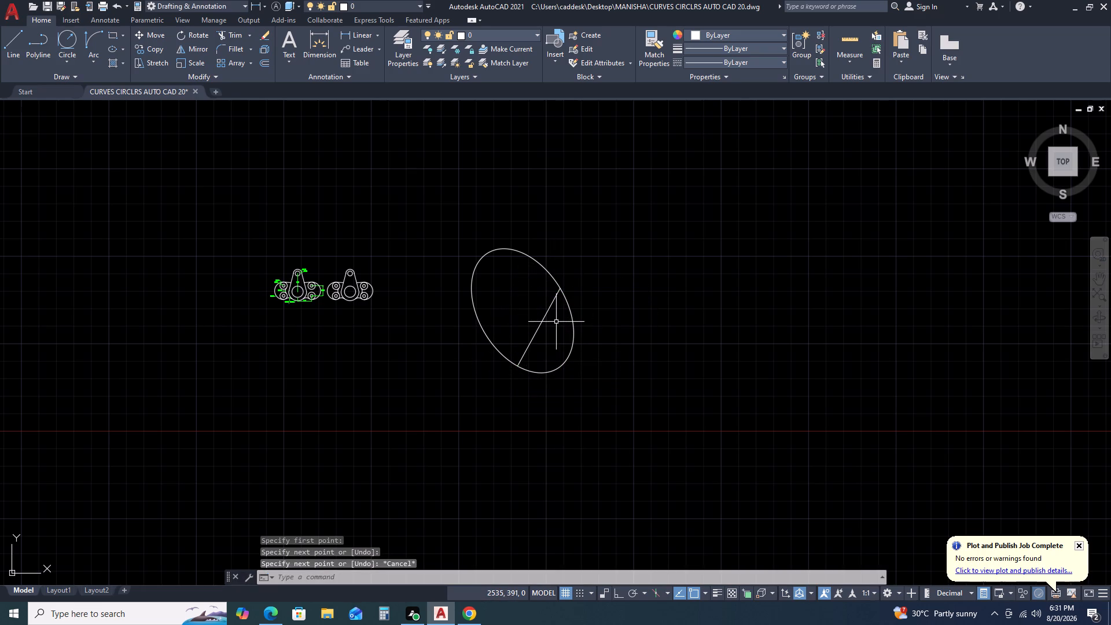
# Trim off the part of the tilted ellipse lying below and to the right of the slanted line.
pyautogui.press('t')
pyautogui.press('r')
pyautogui.press('space')
pyautogui.moveTo(574, 322); pyautogui.dragTo(571, 329)
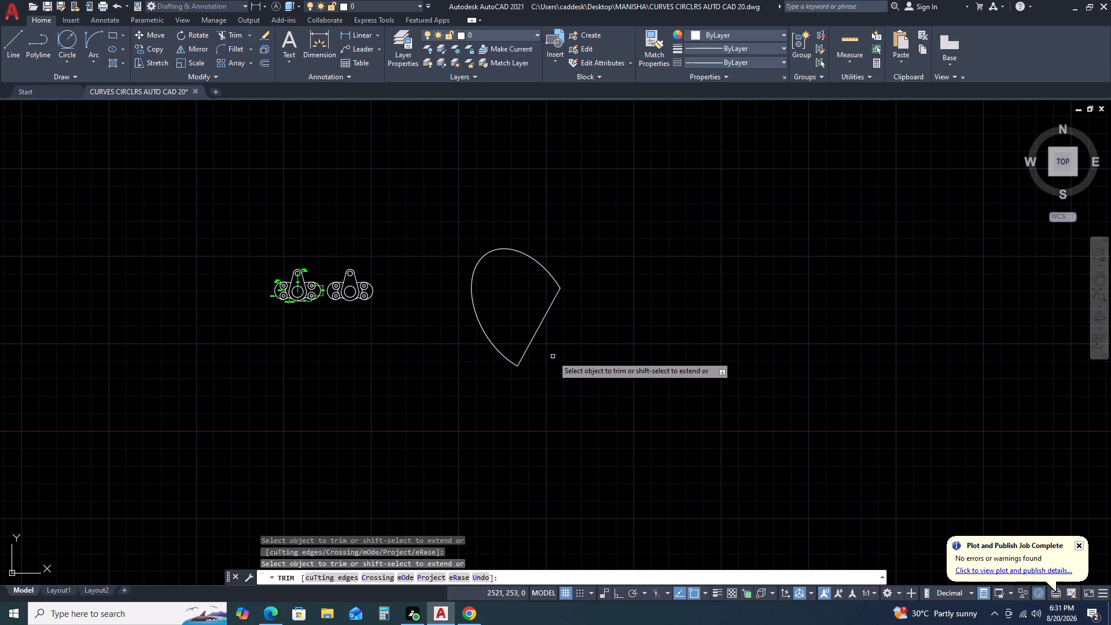
pyautogui.press('Escape')
pyautogui.scroll(-1, 553, 339)
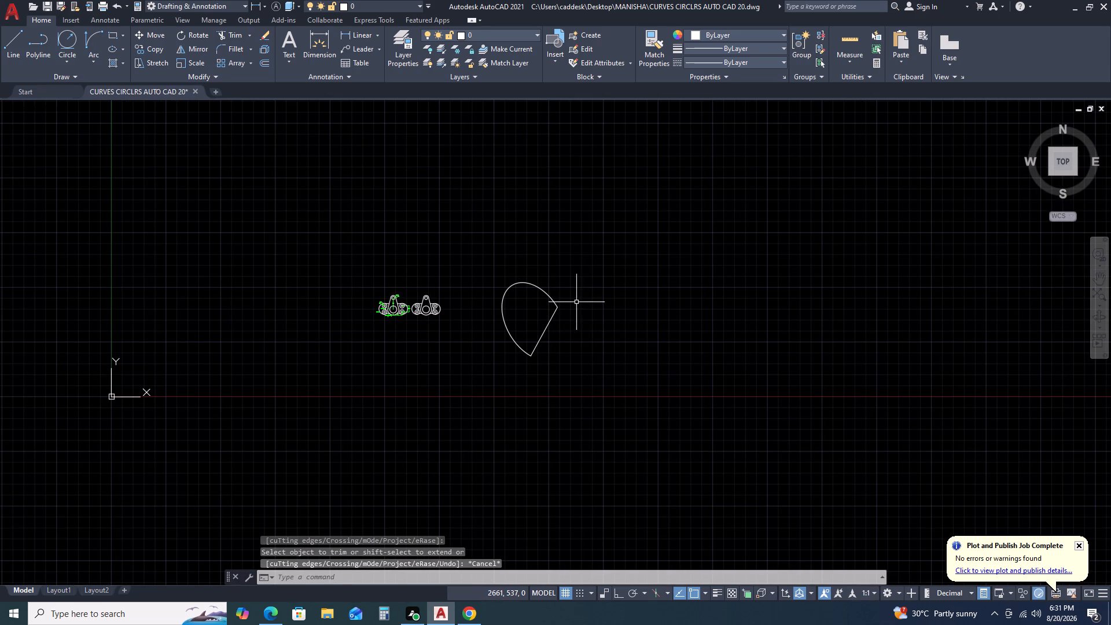
pyautogui.press('space')
pyautogui.press('Escape')
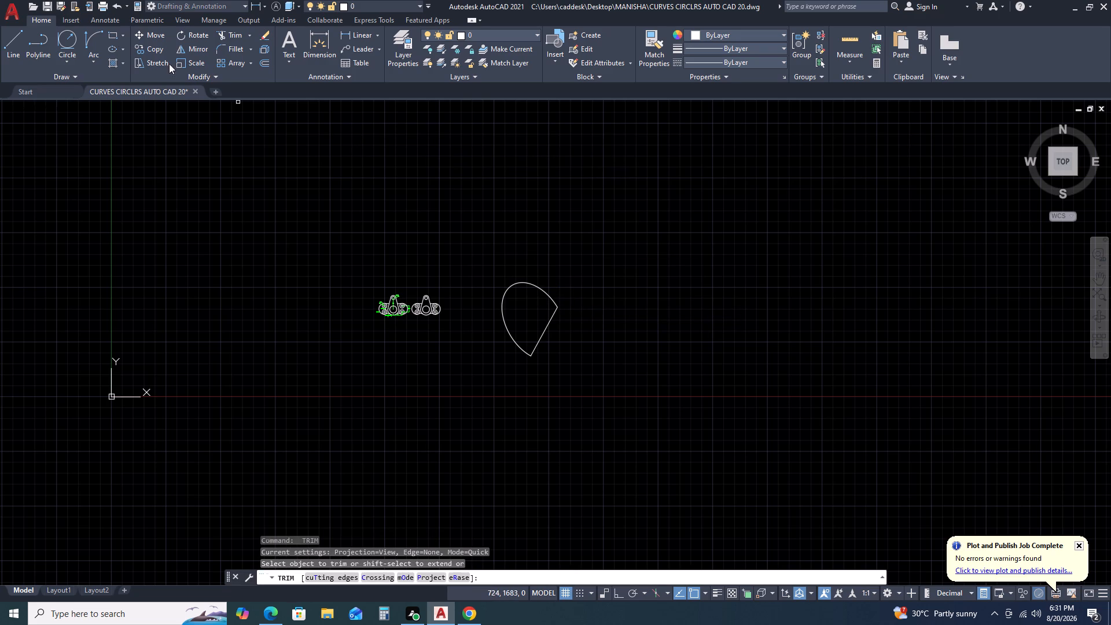
# Draw an upright ellipse centred on the trimmed shape's right corner, with radii of about 466 and 222.
pyautogui.click(112, 50)
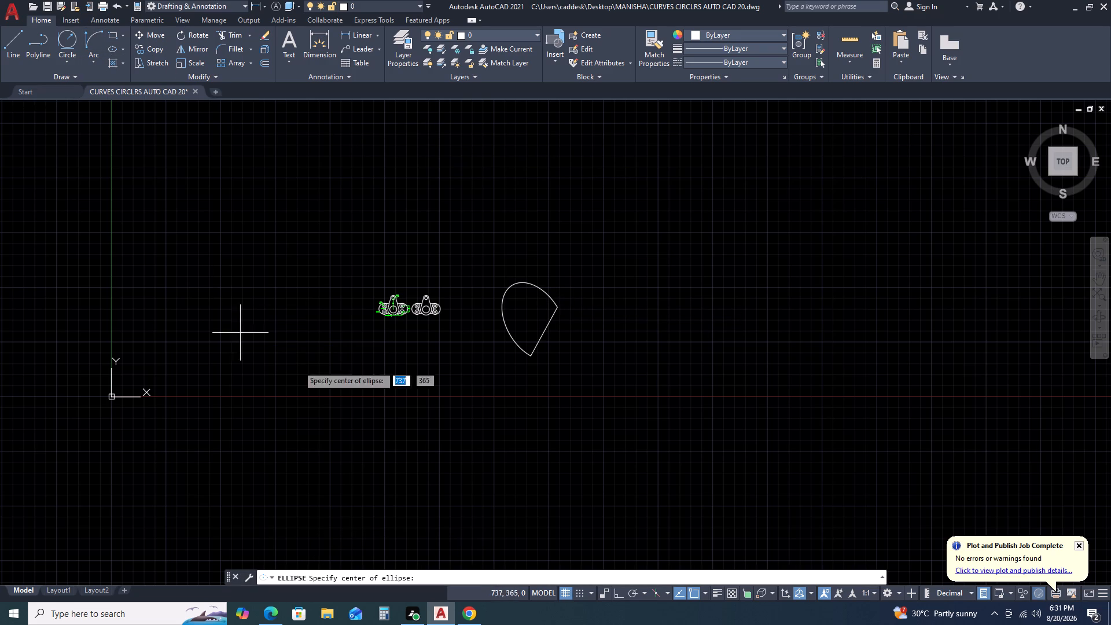
pyautogui.click(558, 308)
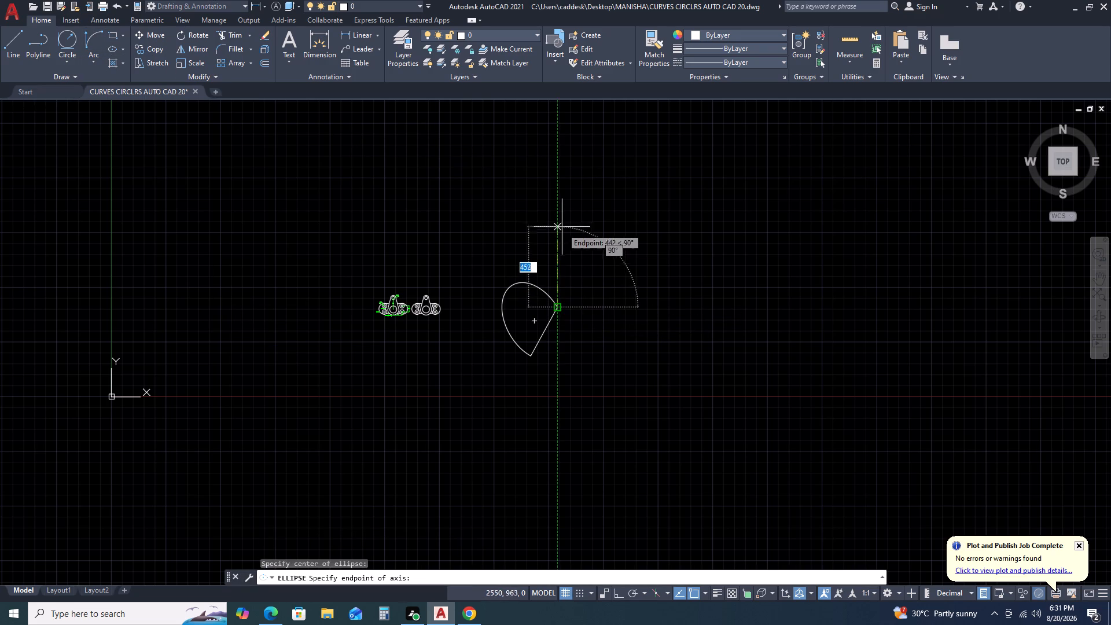
pyautogui.click(563, 226)
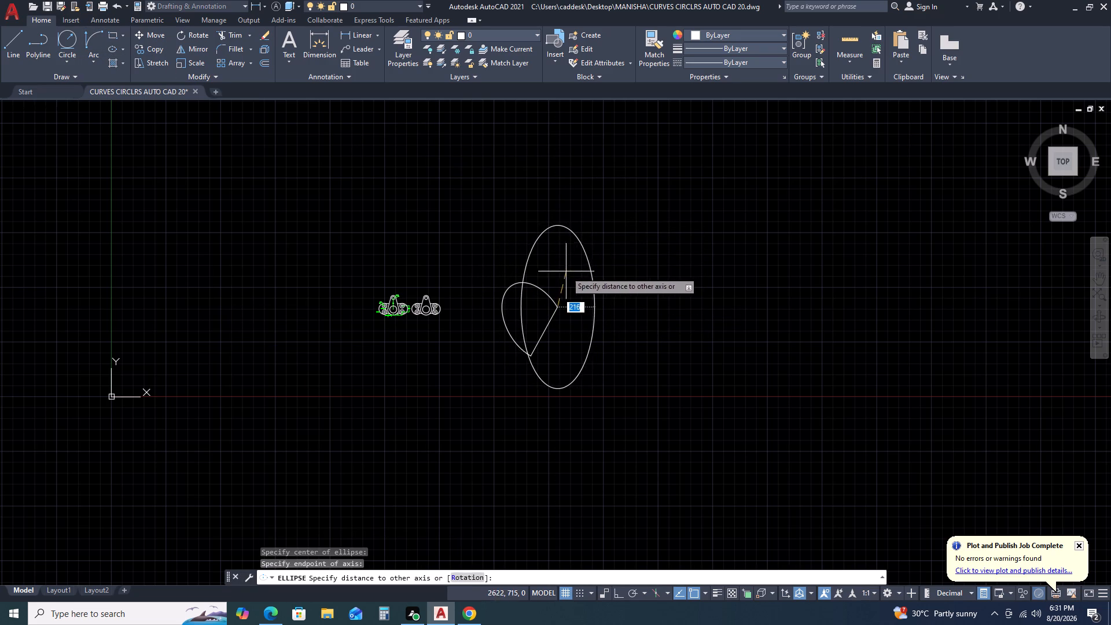
pyautogui.click(554, 269)
# Move the upright ellipse by its lowest point up and to the right, clear of the trimmed shape.
pyautogui.click(584, 383)
pyautogui.click(576, 370)
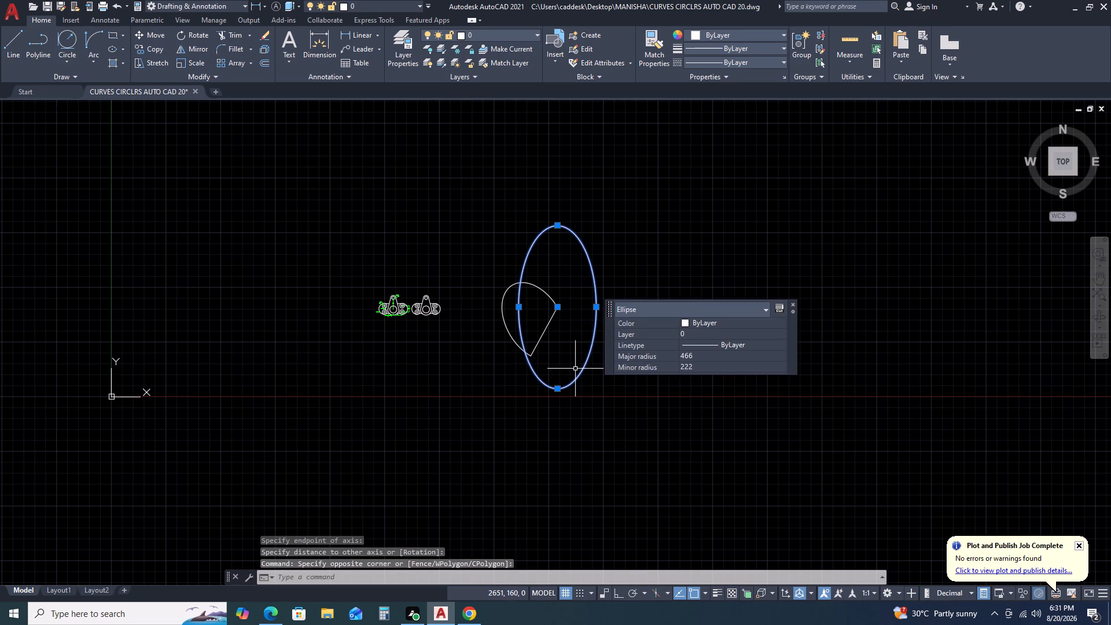
pyautogui.press('m')
pyautogui.press('space')
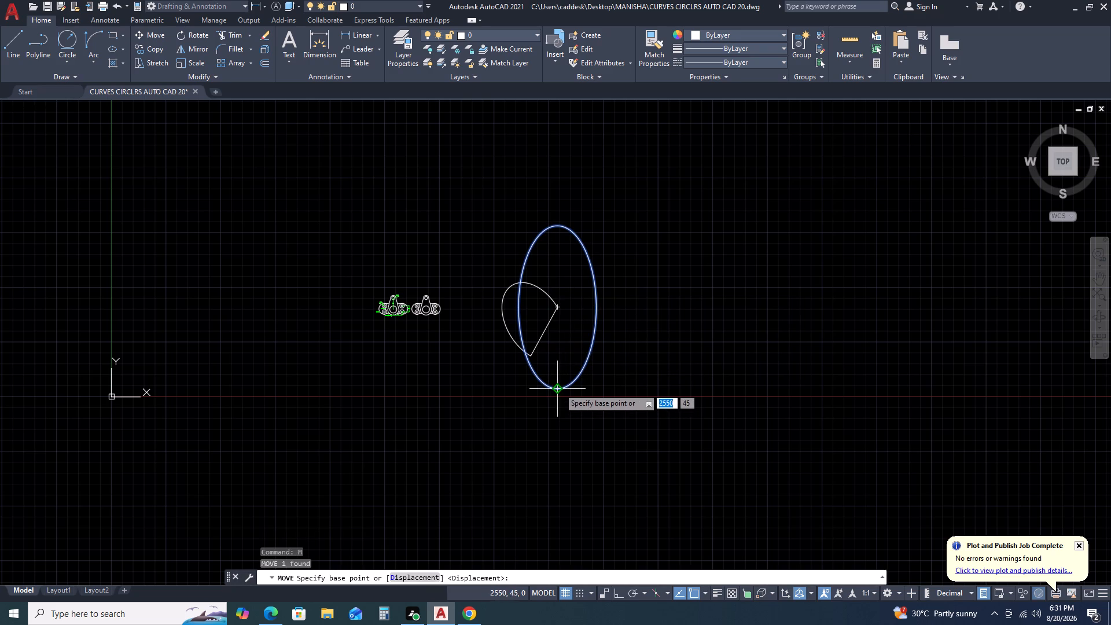
pyautogui.click(559, 388)
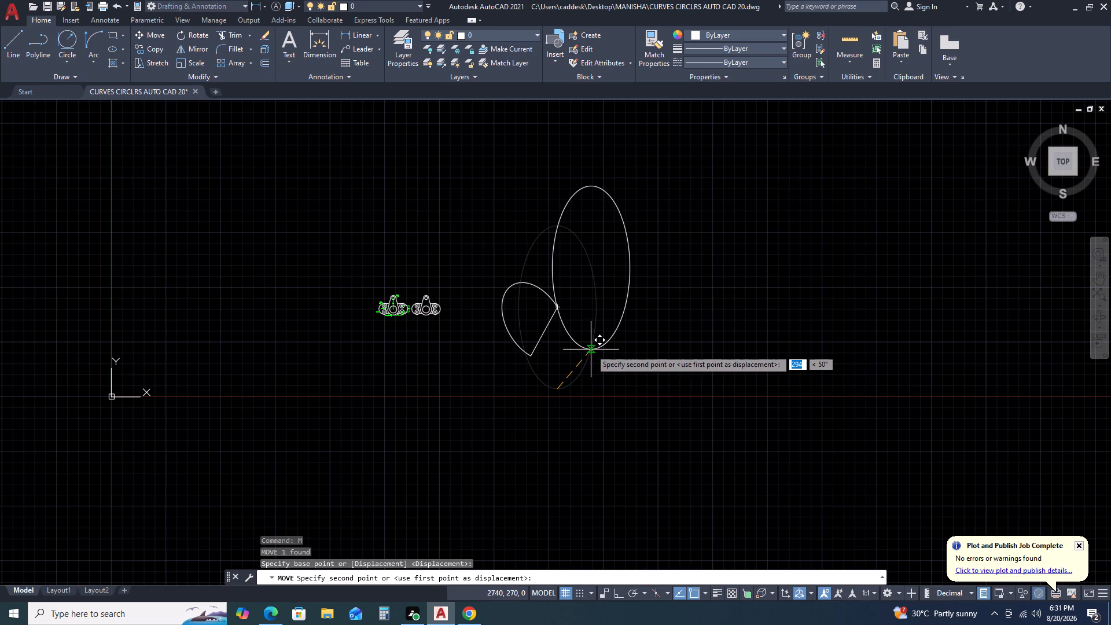
pyautogui.click(613, 348)
# Rotate the large ellipse counterclockwise about its lowest point so that it leans against the smaller shape's right corner.
pyautogui.click(641, 329)
pyautogui.click(616, 308)
pyautogui.press('r')
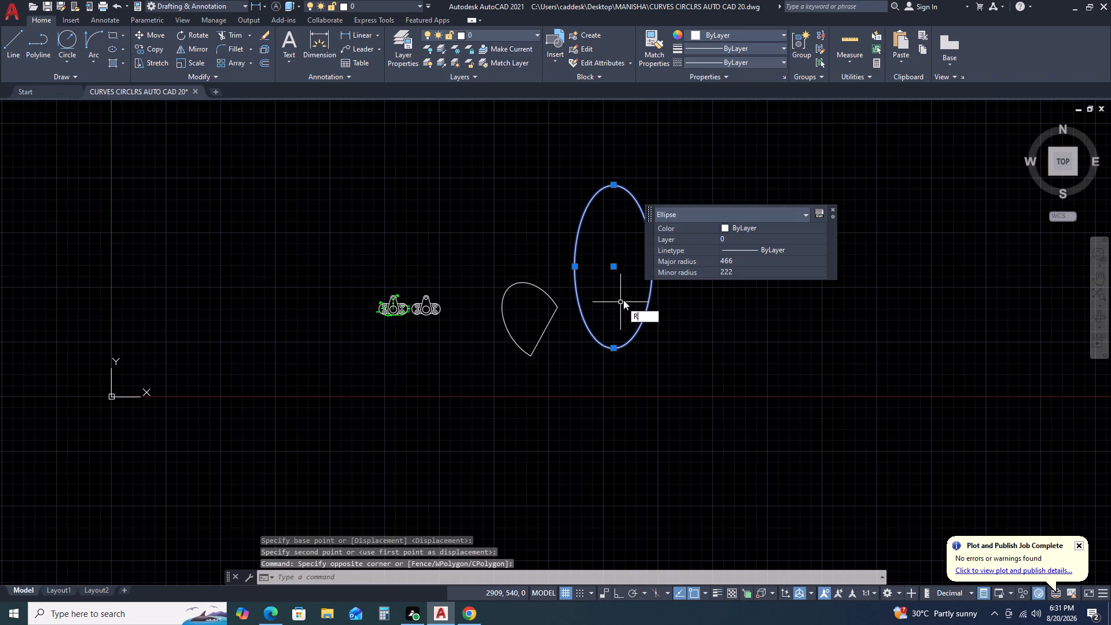
pyautogui.press('o')
pyautogui.press('space')
pyautogui.click(616, 347)
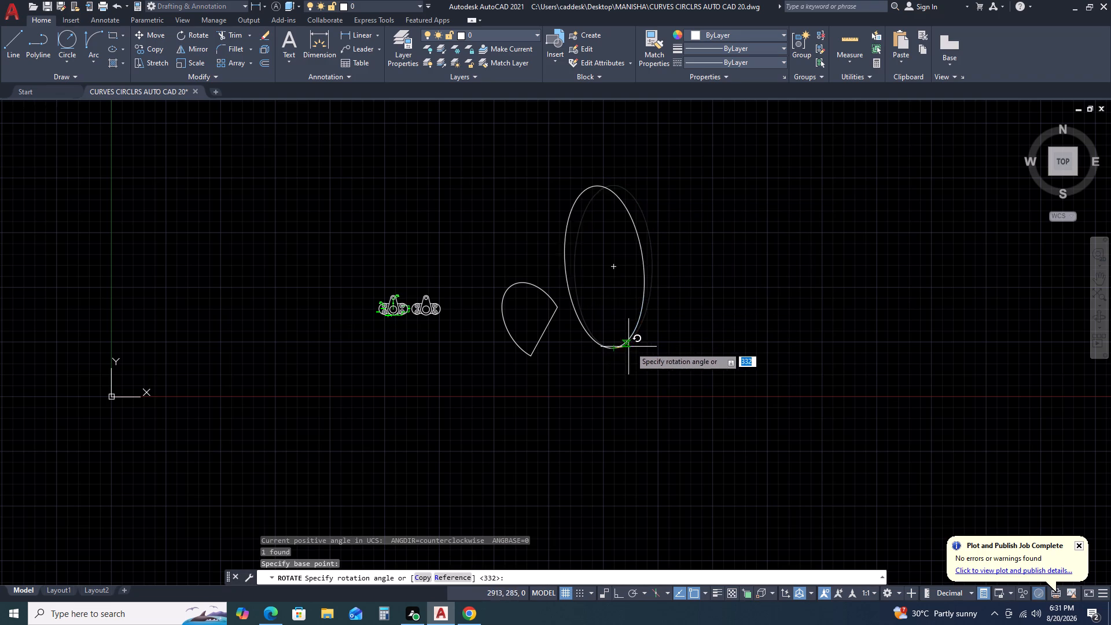
pyautogui.press('F8')
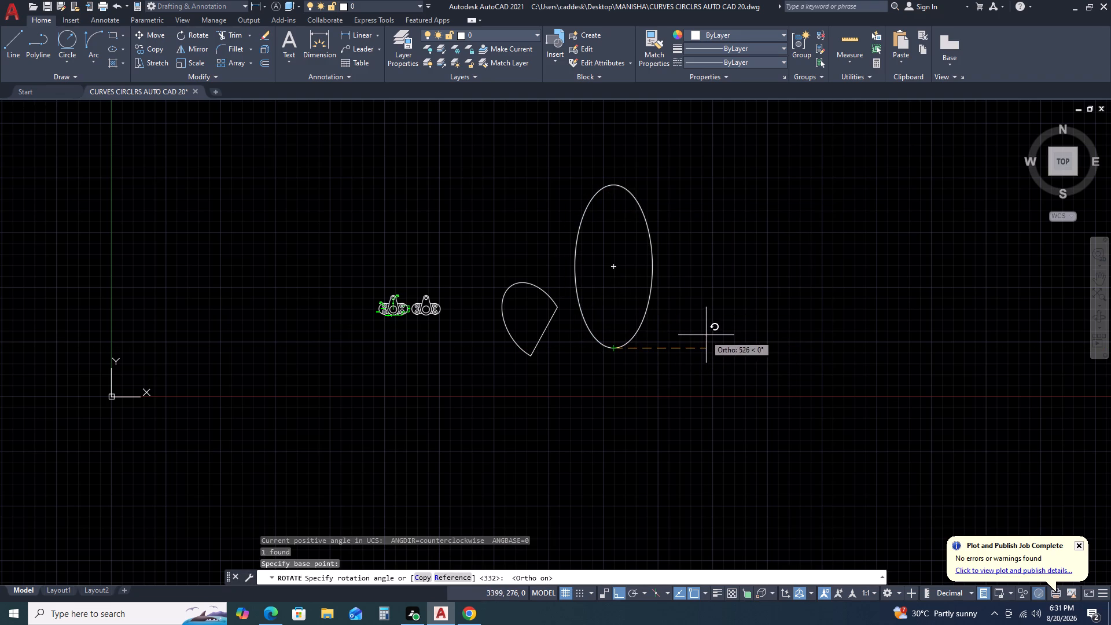
pyautogui.press('F8')
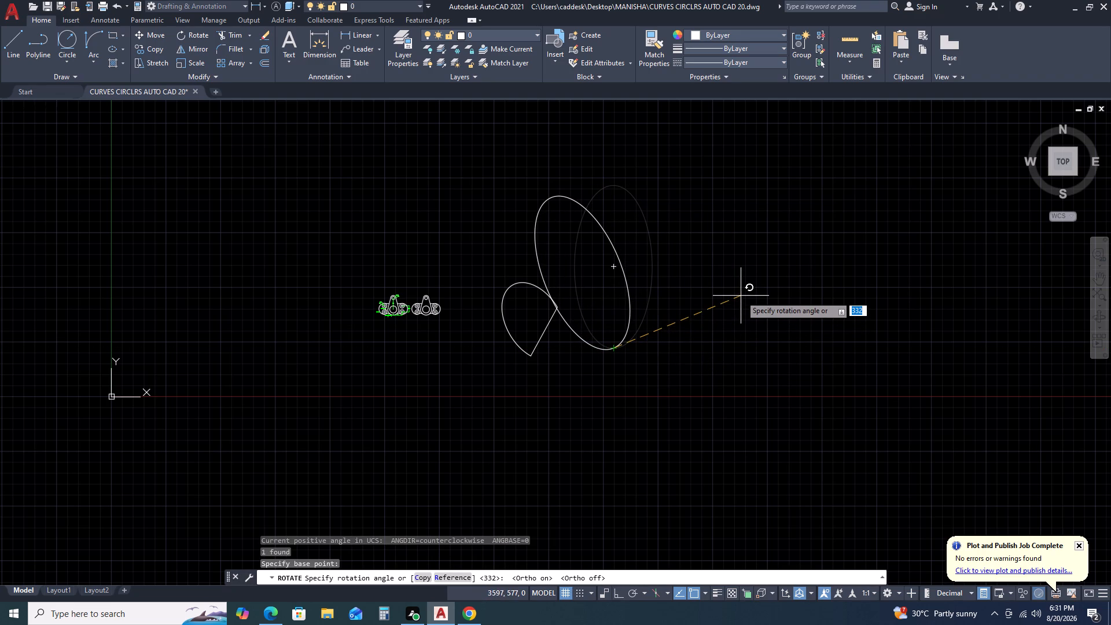
pyautogui.click(741, 299)
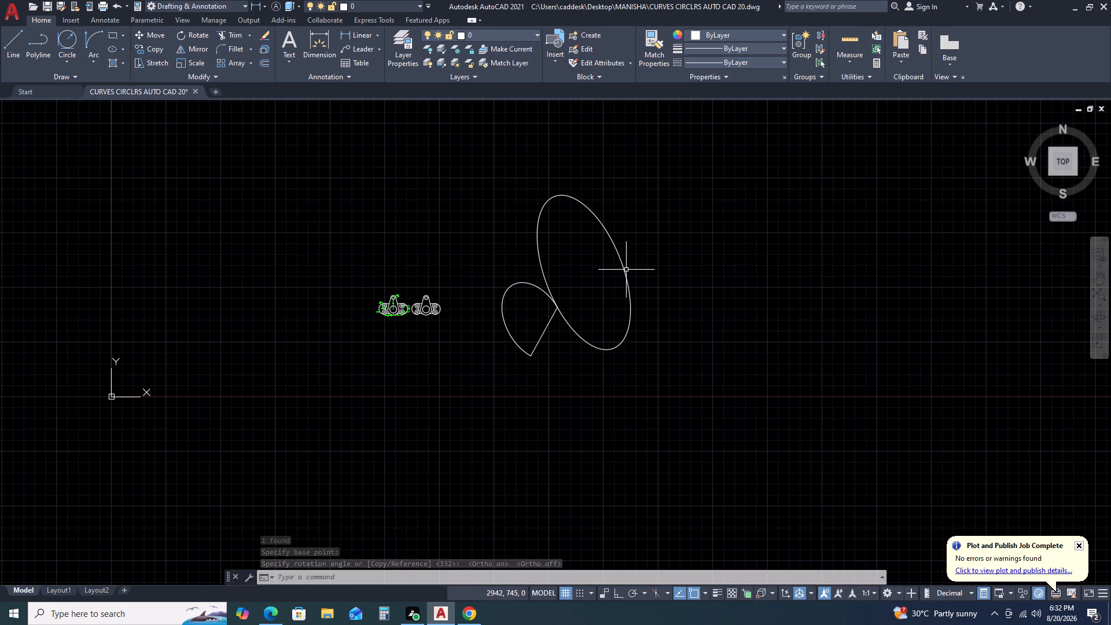
# Draw a slanted polyline across the large ellipse, from its lower-left edge up to its right edge.
pyautogui.write('PL')
pyautogui.press('space')
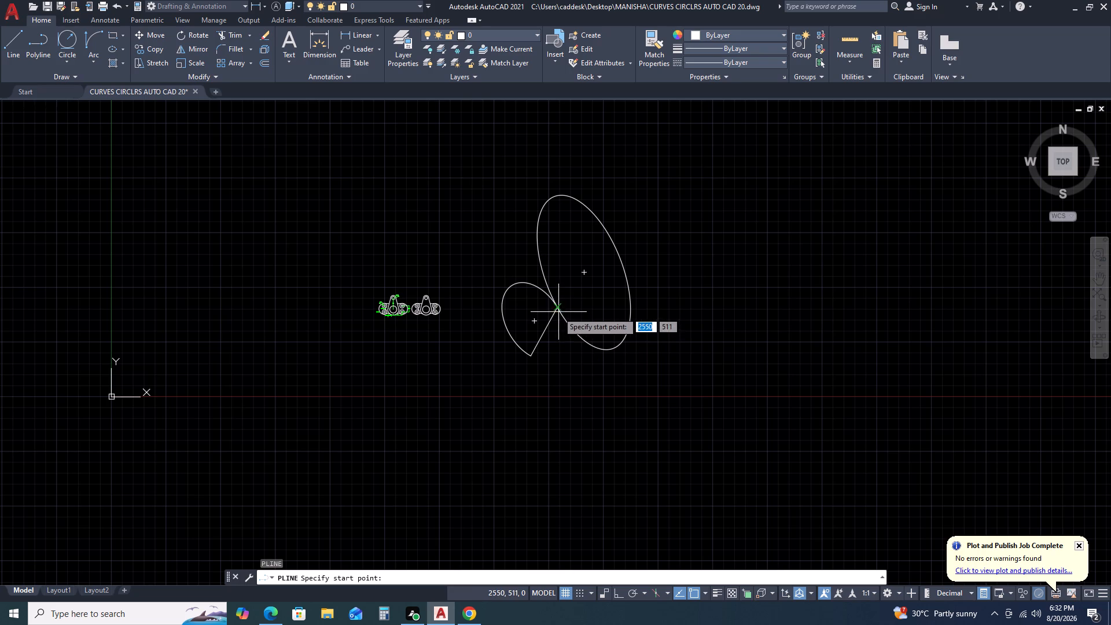
pyautogui.click(571, 329)
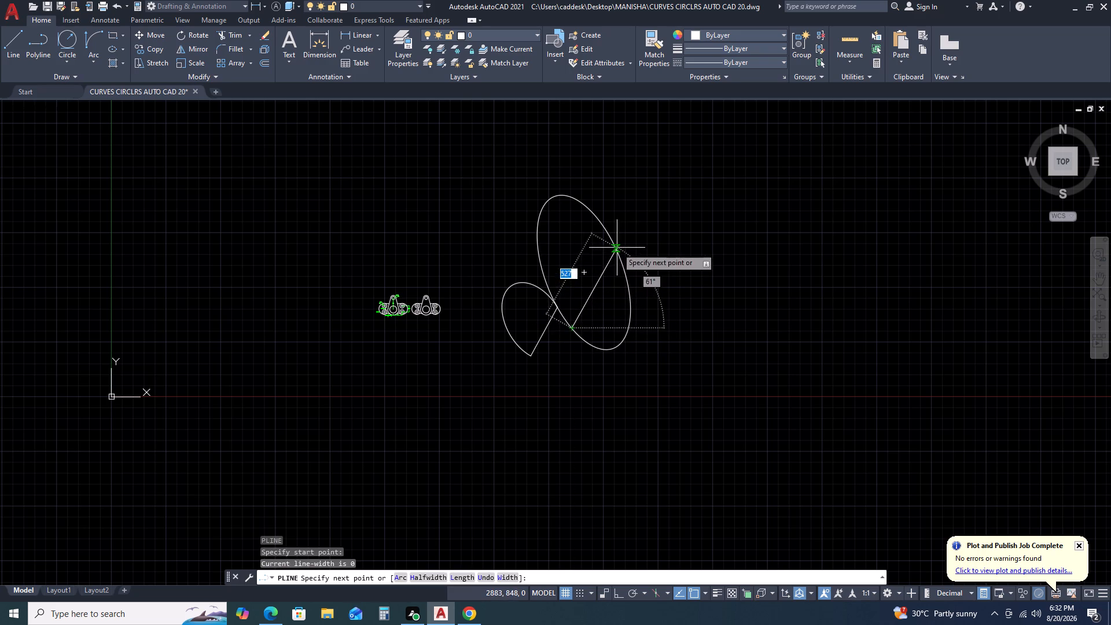
pyautogui.click(617, 248)
pyautogui.press('Escape')
# Trim off the large ellipse's lower-right part and remove the straight slanted lines from both shapes, leaving two open curves.
pyautogui.press('t')
pyautogui.press('r')
pyautogui.press('space')
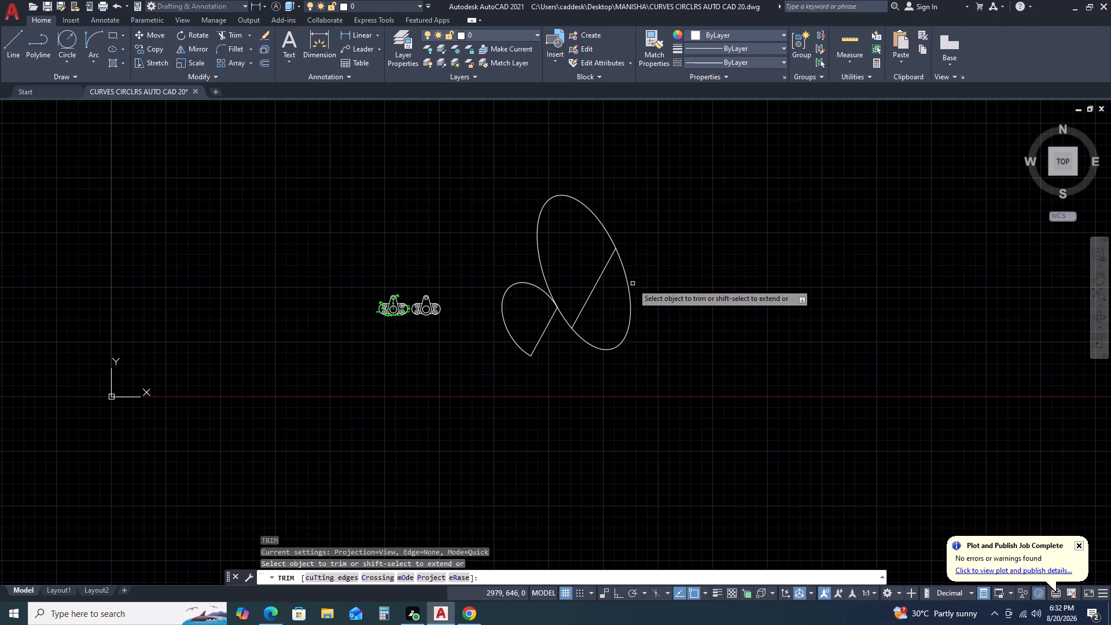
pyautogui.moveTo(636, 284); pyautogui.dragTo(636, 291)
pyautogui.click(580, 409)
pyautogui.click(582, 297)
pyautogui.click(601, 321)
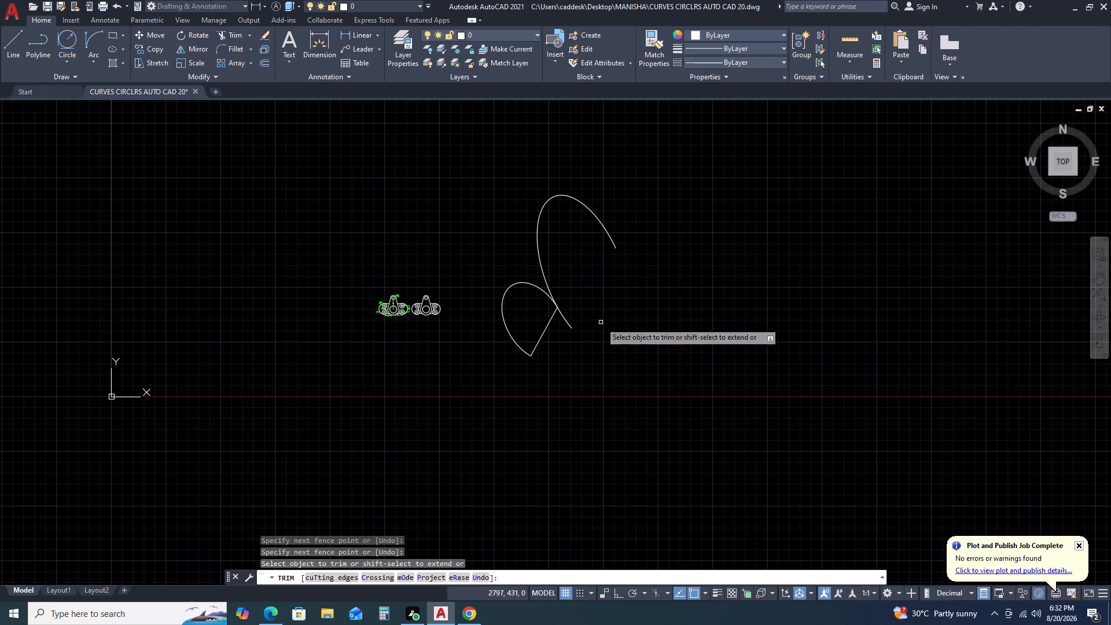
pyautogui.click(543, 330)
pyautogui.click(549, 351)
pyautogui.press('Escape')
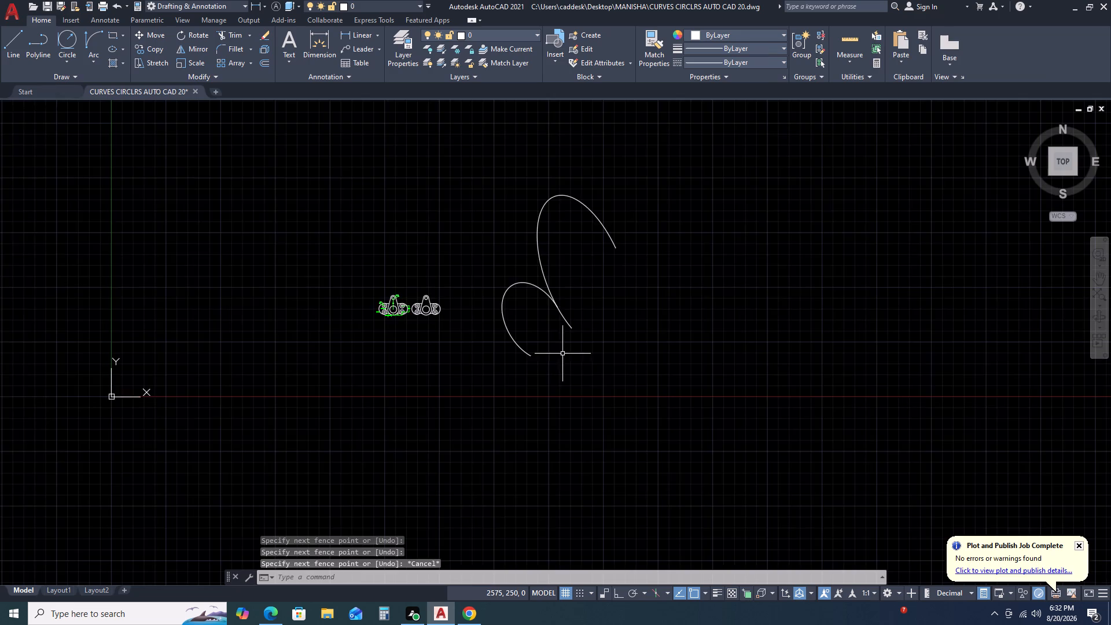
# Shorten the large elliptical curve by stretching its top axis point inward to a major radius of about 448.
pyautogui.scroll(-1, 564, 356)
pyautogui.scroll(2, 542, 286)
pyautogui.click(642, 244)
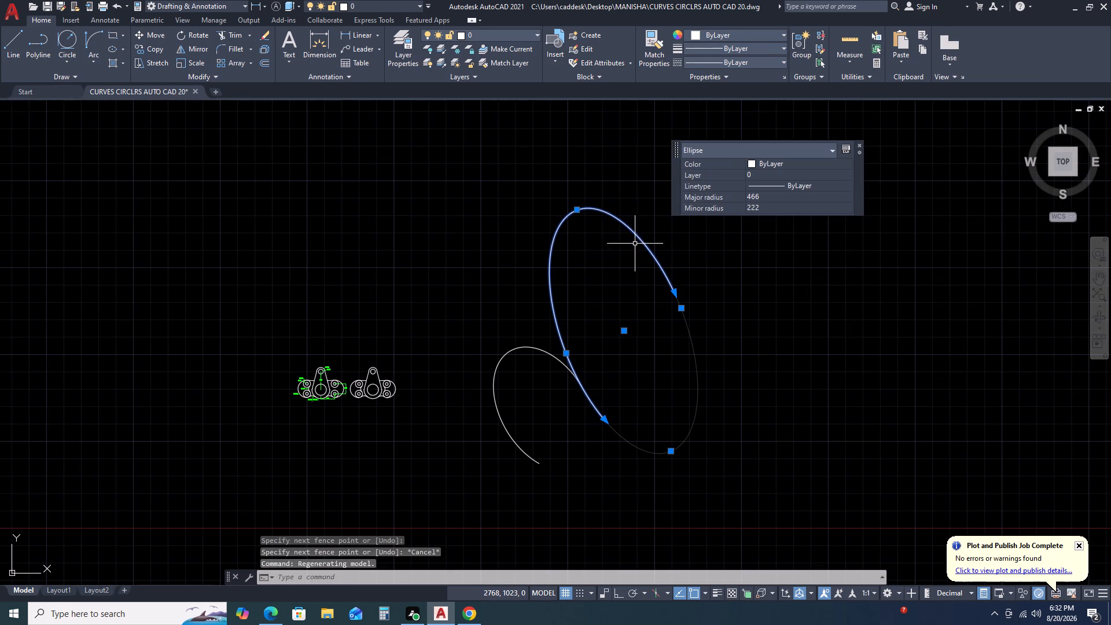
pyautogui.click(577, 209)
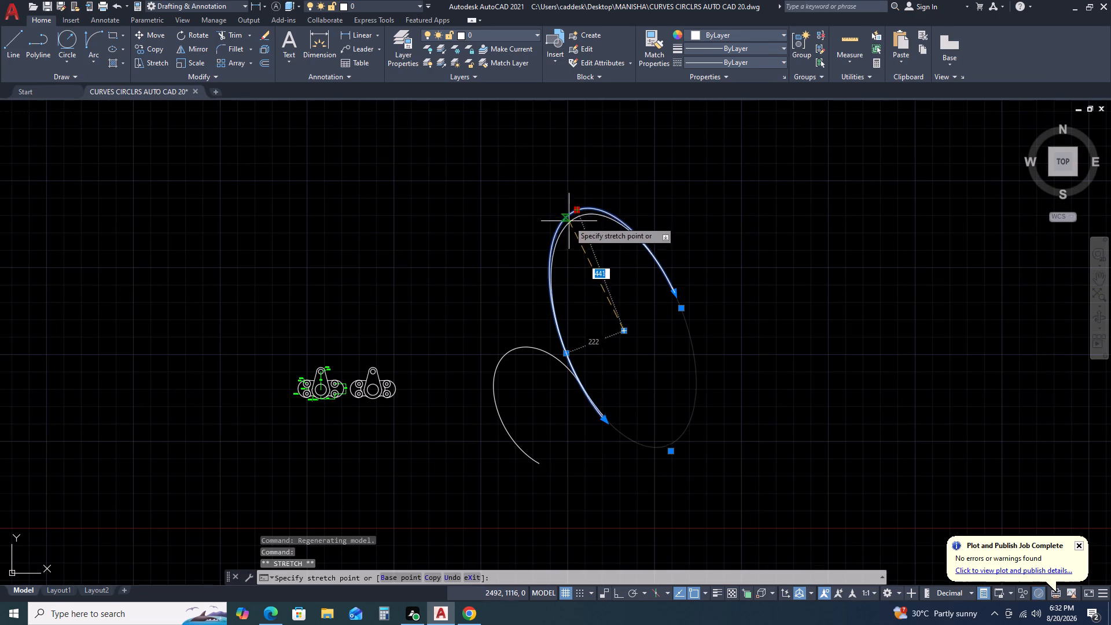
pyautogui.click(558, 220)
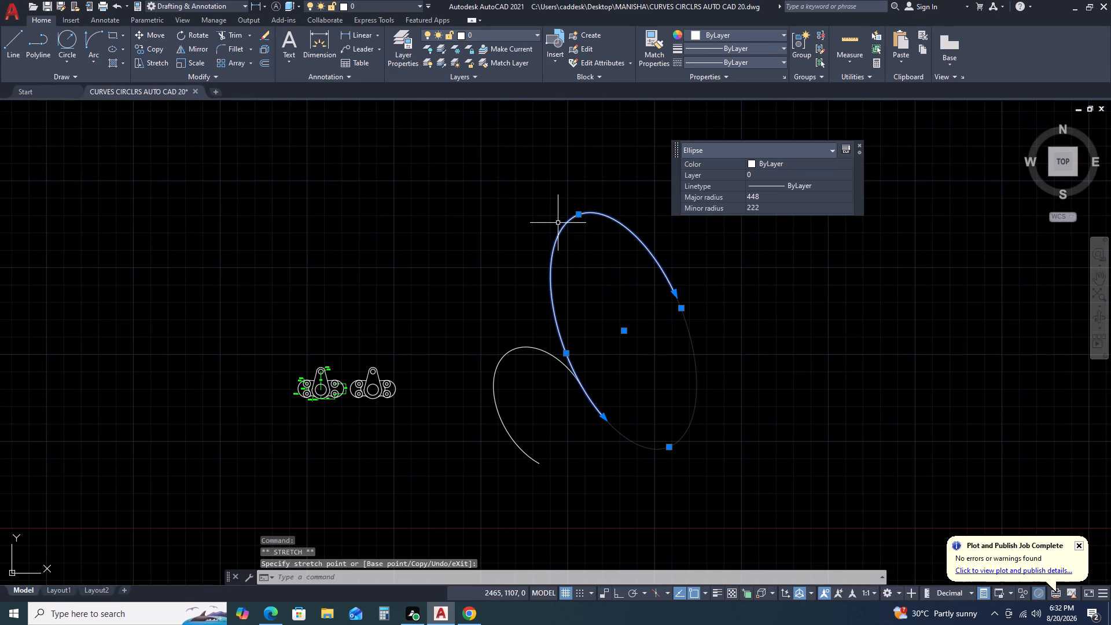
pyautogui.press('Escape')
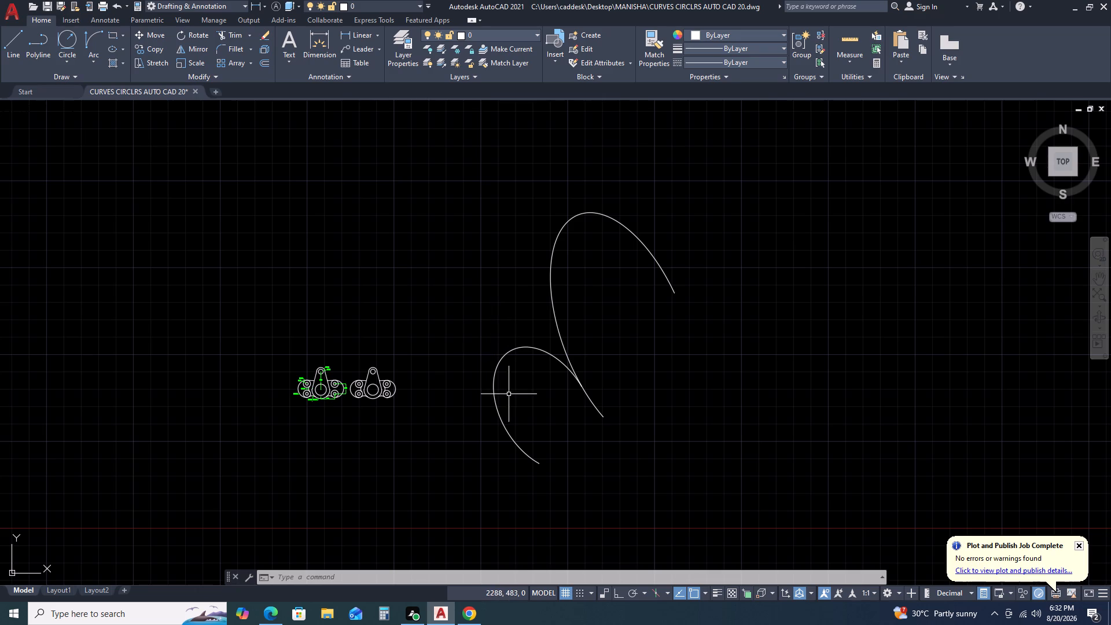
# Draw a three-point arc from inside the smaller curve, sweeping below and around the large curve to end at its upper right, about 3214,1201.
pyautogui.scroll(-1, 571, 363)
pyautogui.moveTo(643, 430); pyautogui.dragTo(559, 337, button='middle')
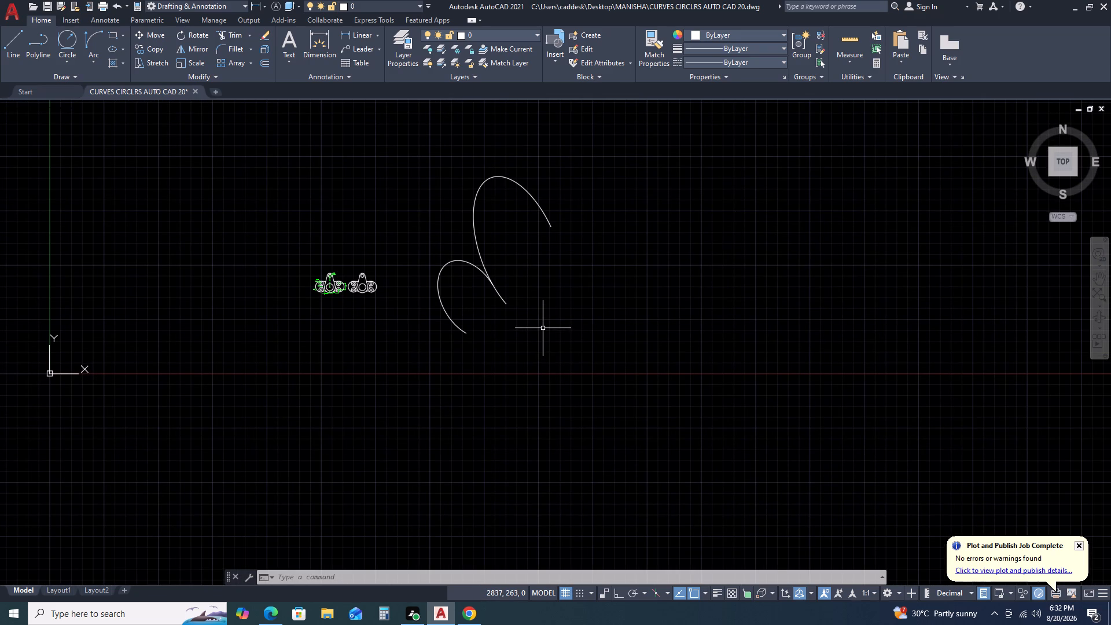
pyautogui.press('a')
pyautogui.press('space')
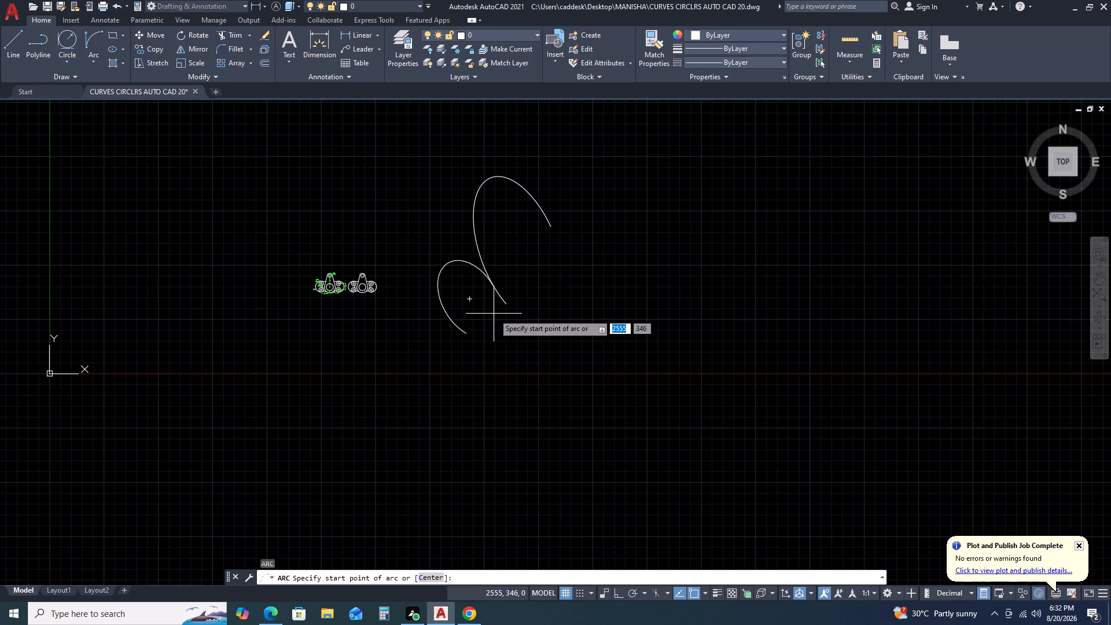
pyautogui.click(475, 290)
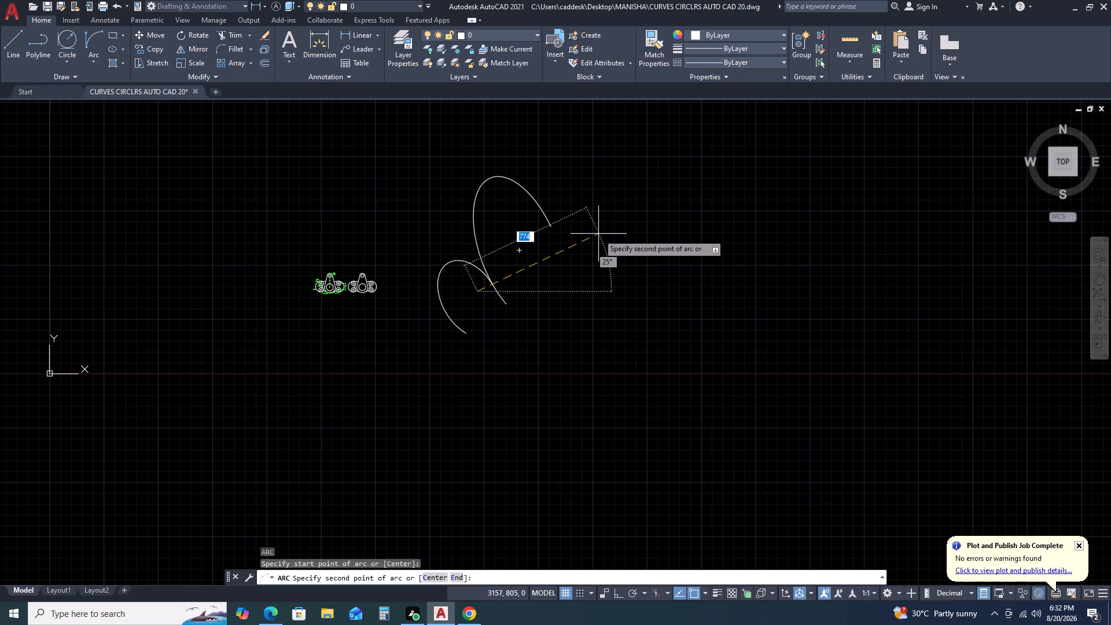
pyautogui.click(613, 200)
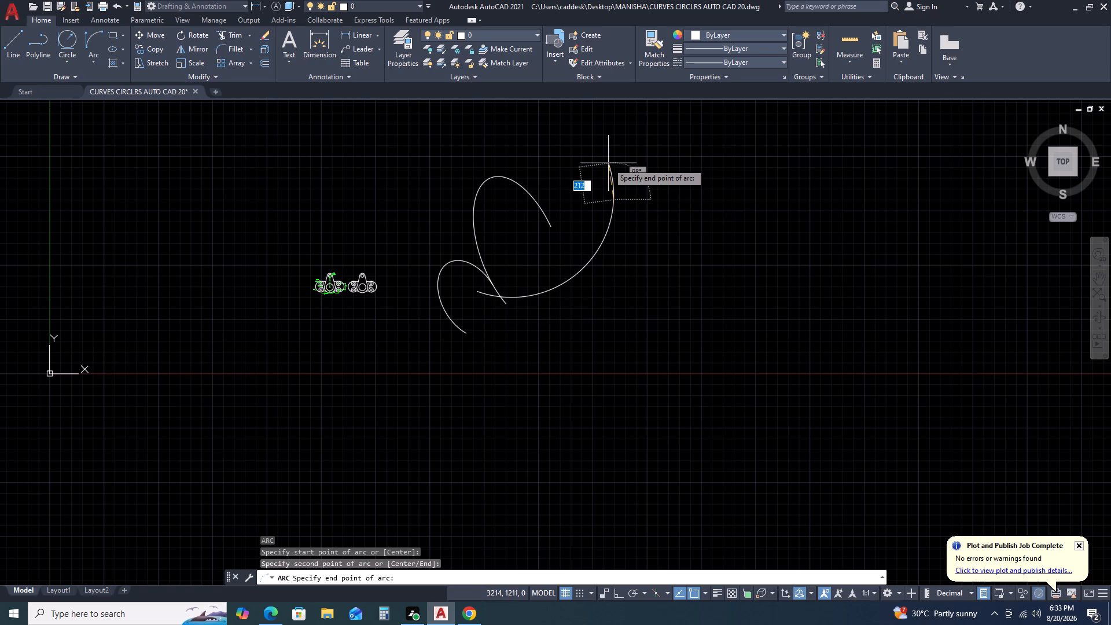
pyautogui.click(608, 165)
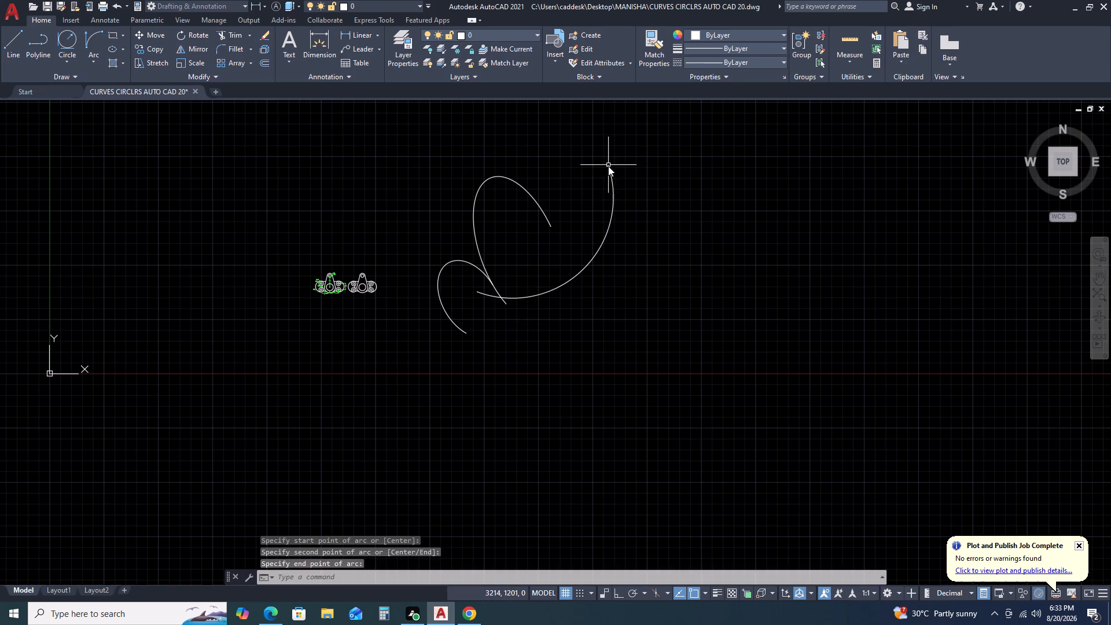
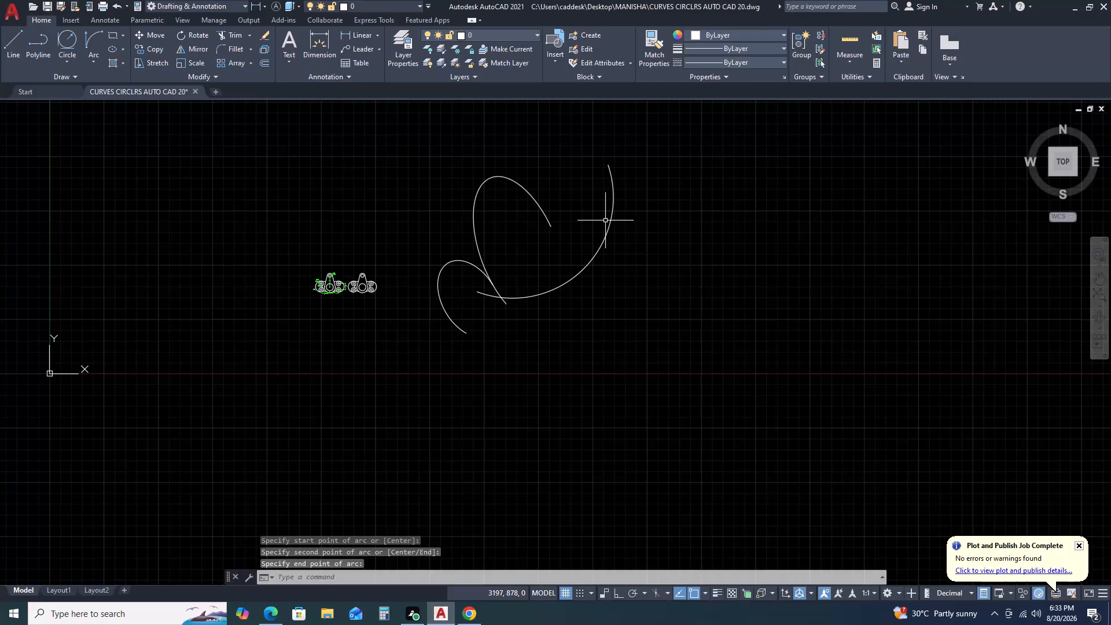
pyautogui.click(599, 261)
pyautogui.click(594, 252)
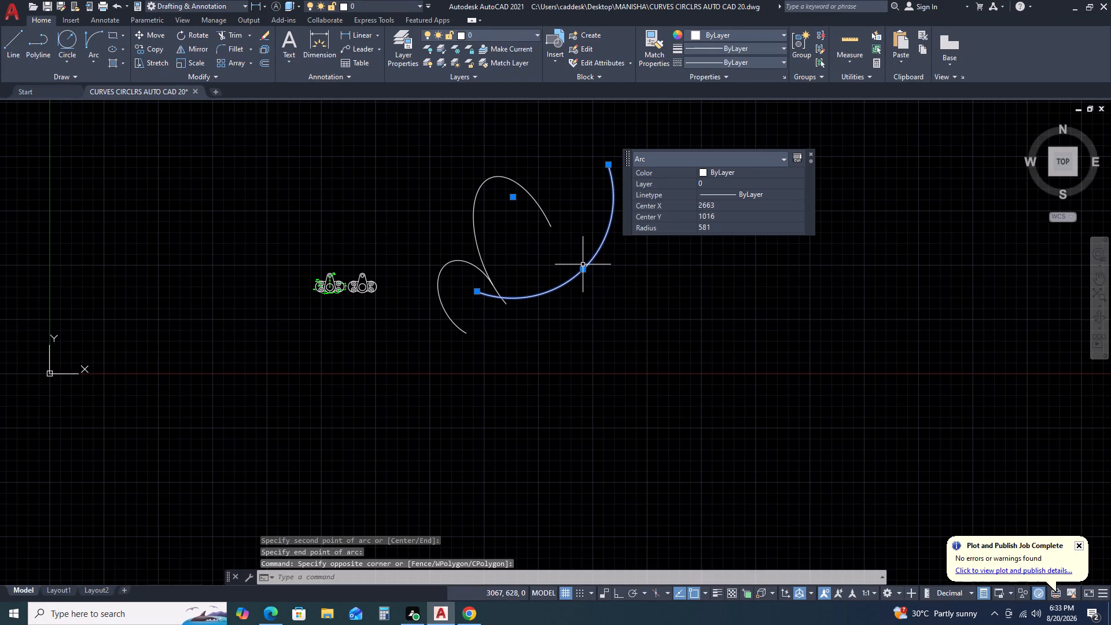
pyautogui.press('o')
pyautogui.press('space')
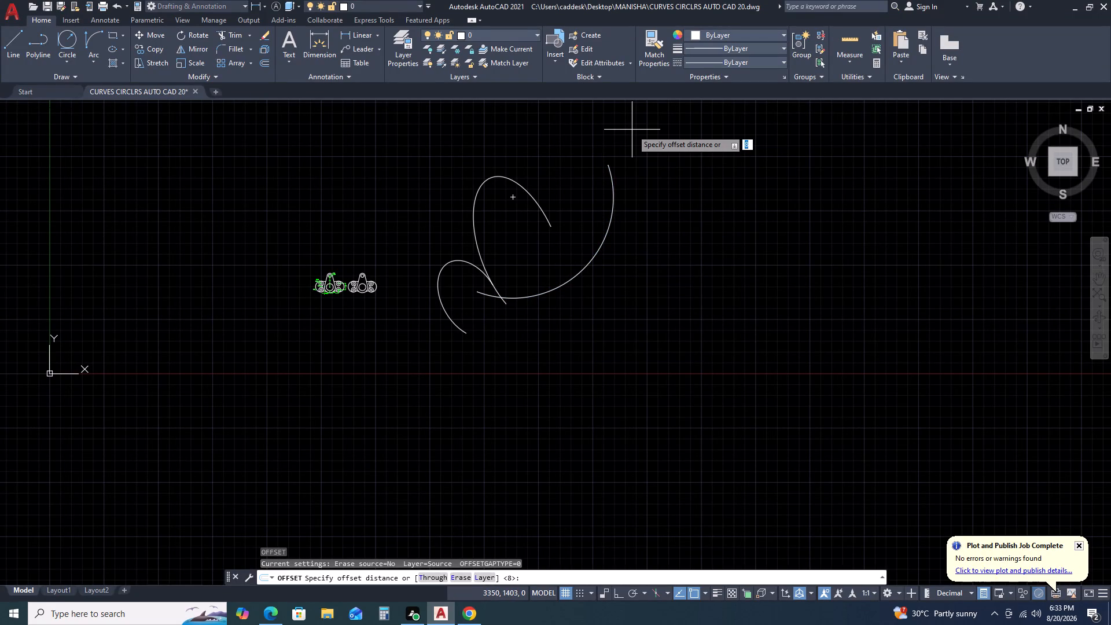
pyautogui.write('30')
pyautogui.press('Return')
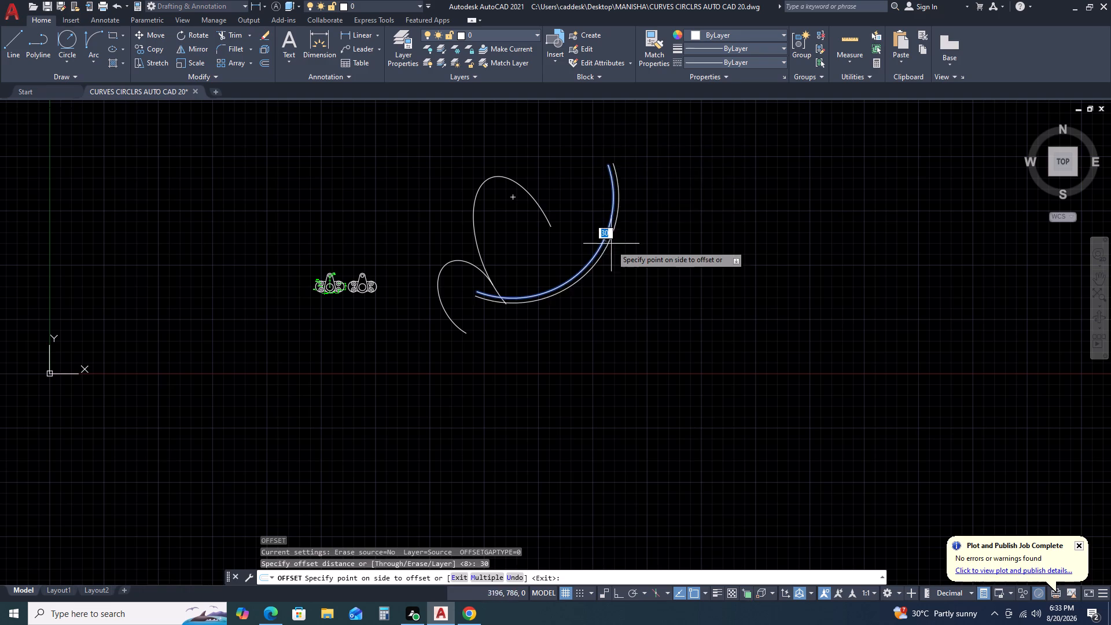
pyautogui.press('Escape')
# Offset the large arc outward by 100, and offset the resulting arc outward by another 100.
pyautogui.click(583, 282)
pyautogui.click(582, 266)
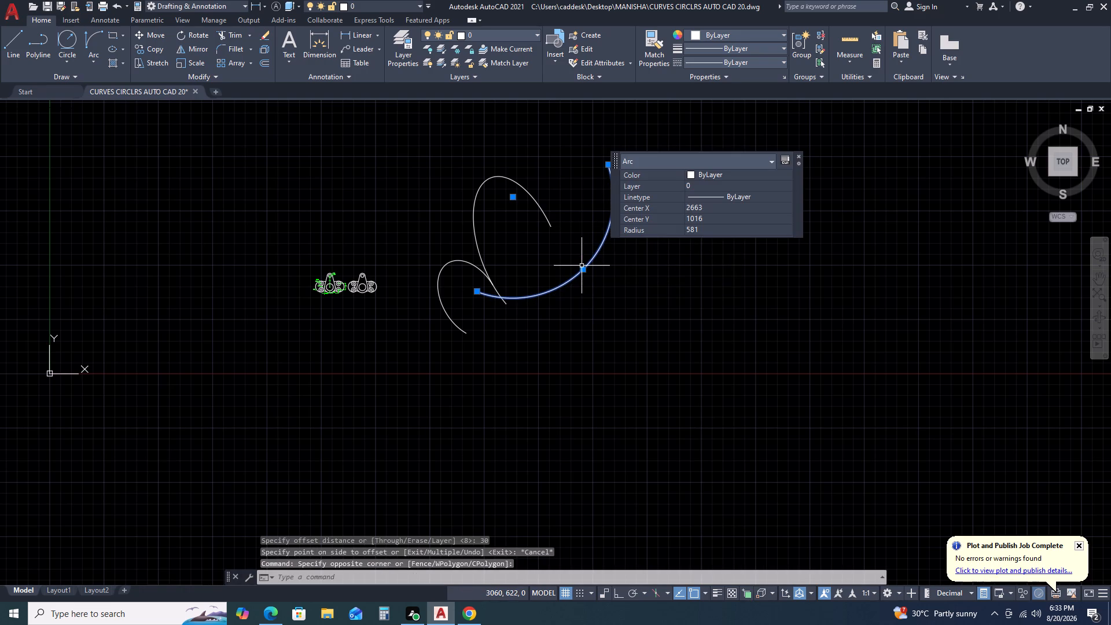
pyautogui.write('O')
pyautogui.press('space')
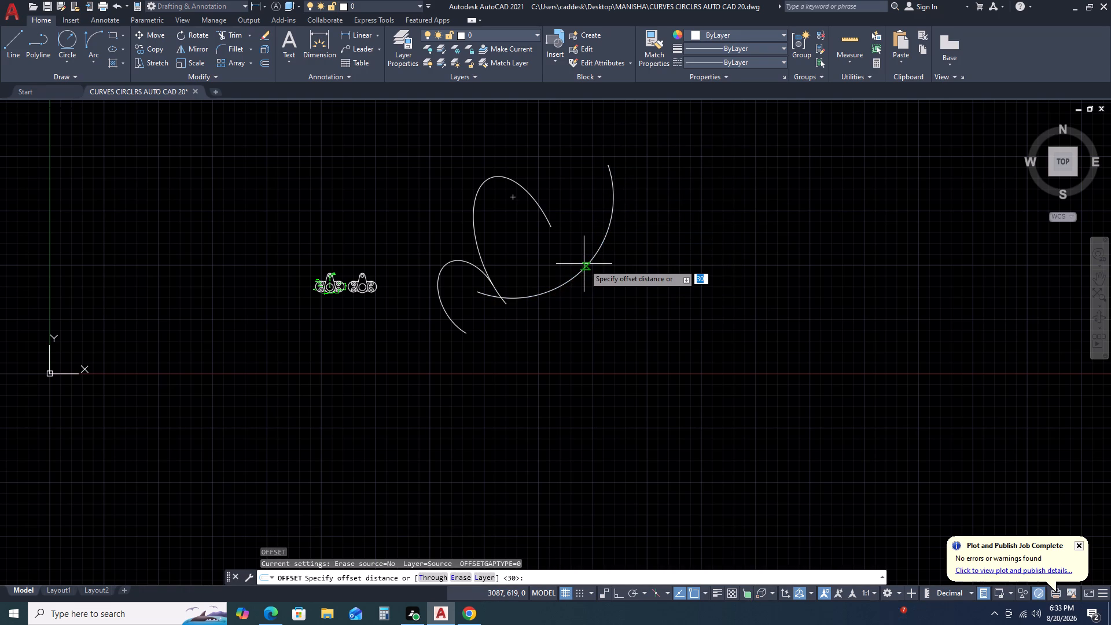
pyautogui.press('1')
pyautogui.write('00')
pyautogui.press('Return')
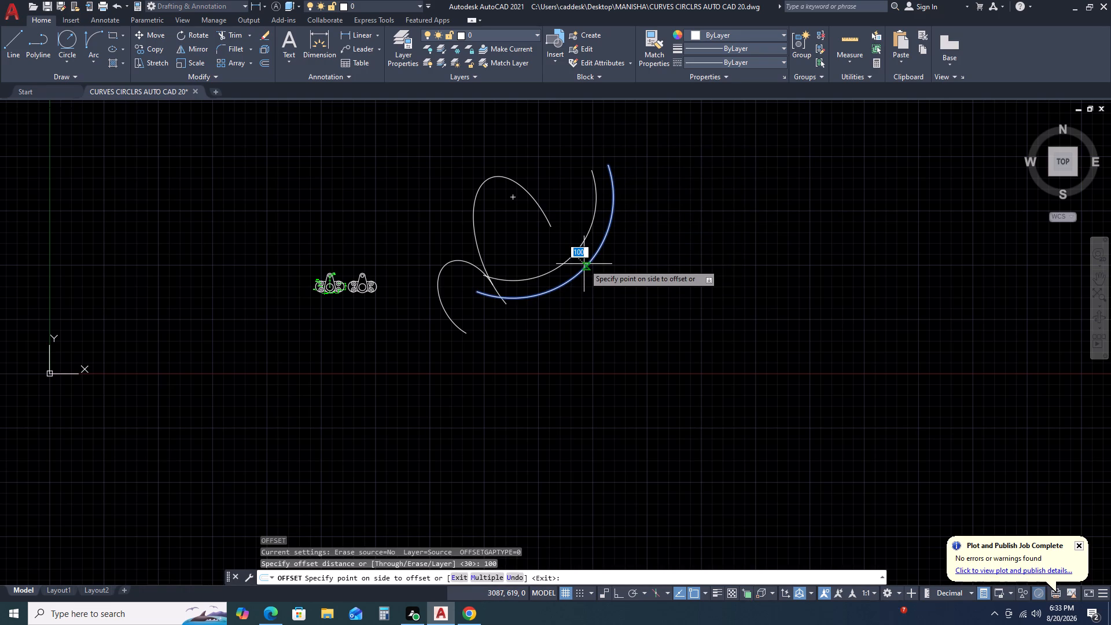
pyautogui.click(573, 352)
pyautogui.click(549, 289)
pyautogui.click(567, 337)
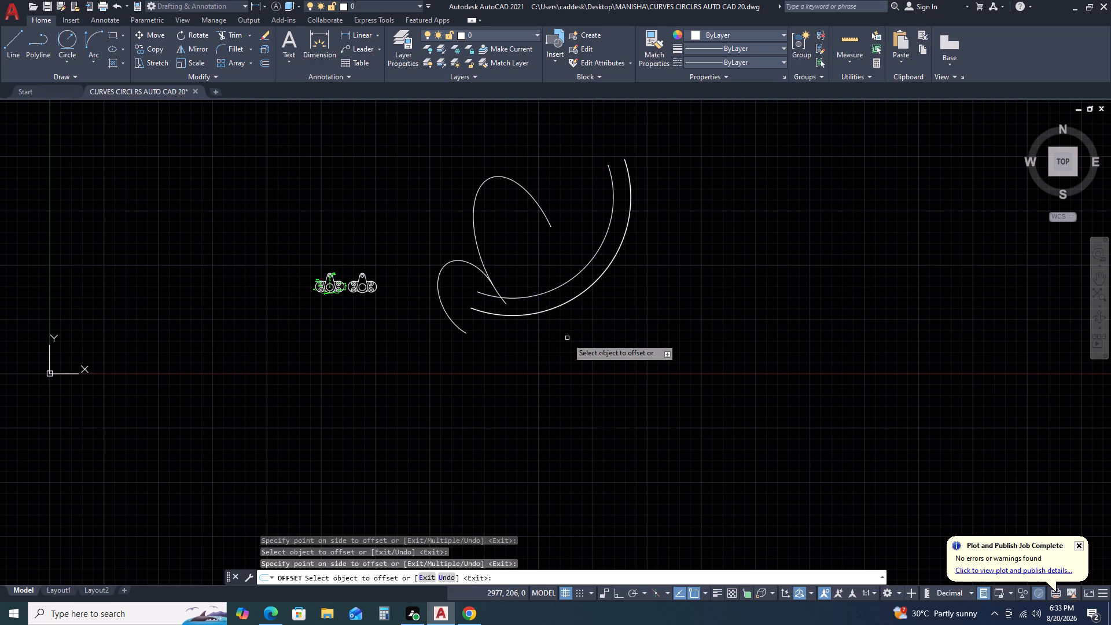
pyautogui.click(560, 304)
pyautogui.click(575, 337)
pyautogui.doubleClick(577, 341)
pyautogui.press('Escape')
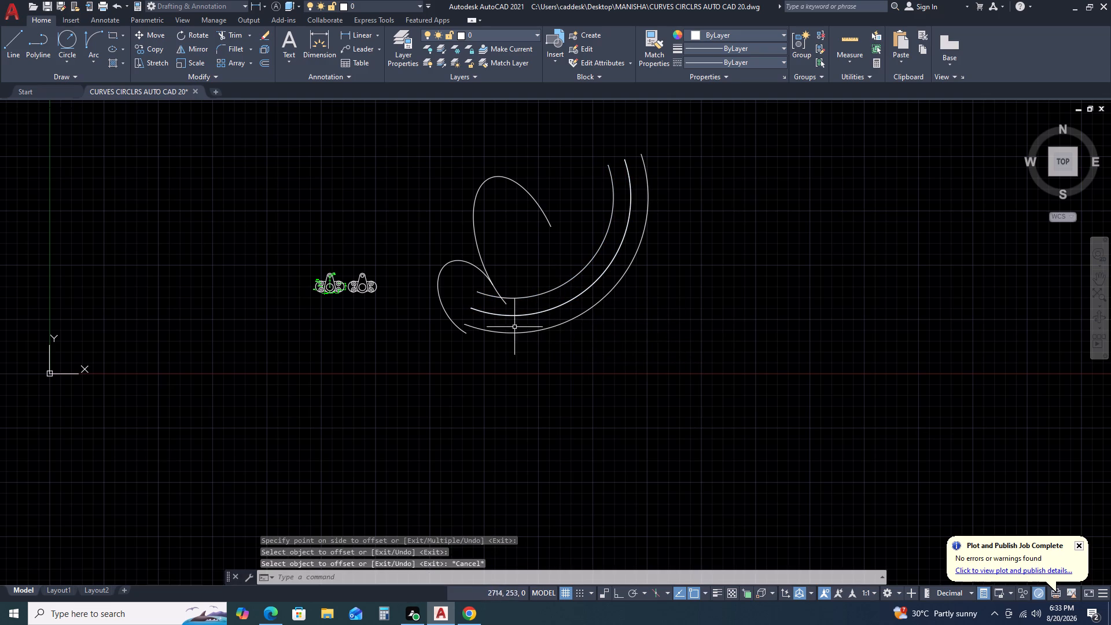
# Delete the middle offset arc and its overlapping duplicate, keeping only the inner and outermost arcs.
pyautogui.click(503, 317)
pyautogui.click(521, 327)
pyautogui.press('Delete')
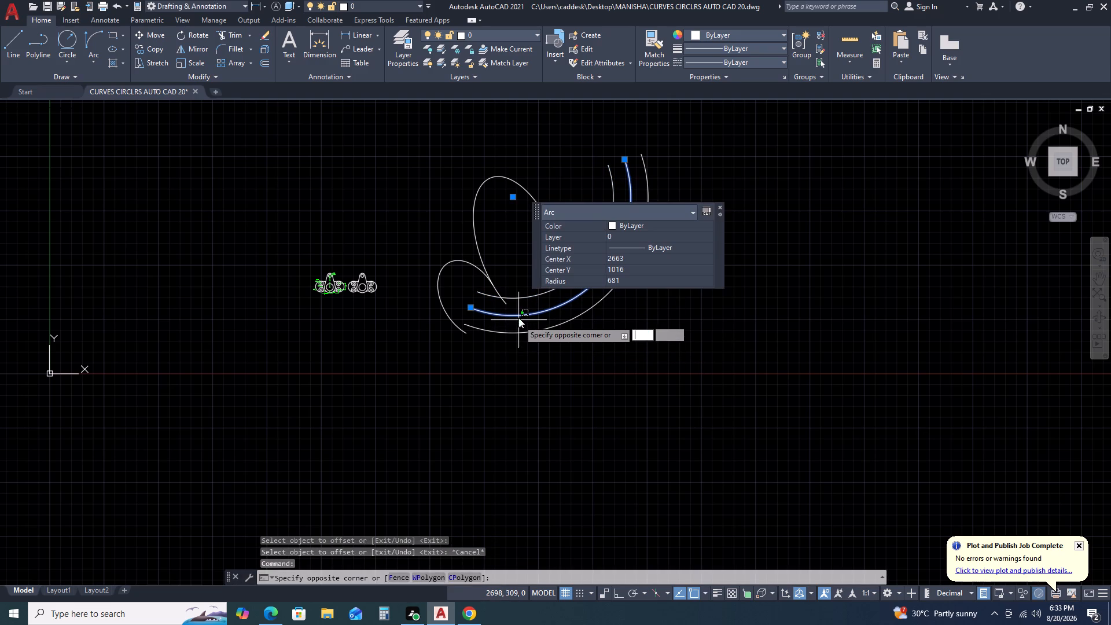
pyautogui.press('Delete')
pyautogui.press('Escape')
pyautogui.press('Delete')
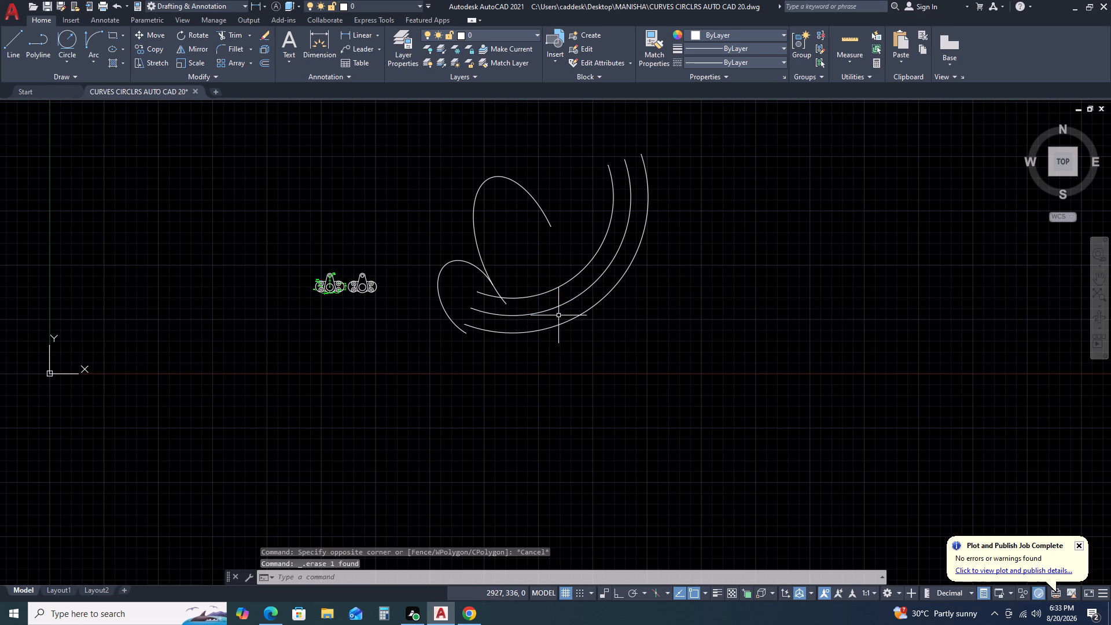
pyautogui.click(558, 315)
pyautogui.click(538, 303)
pyautogui.press('Delete')
# Move the smaller elliptical curve up along the large one, carrying its upper endpoint to a point higher on the large curve.
pyautogui.scroll(2, 477, 320)
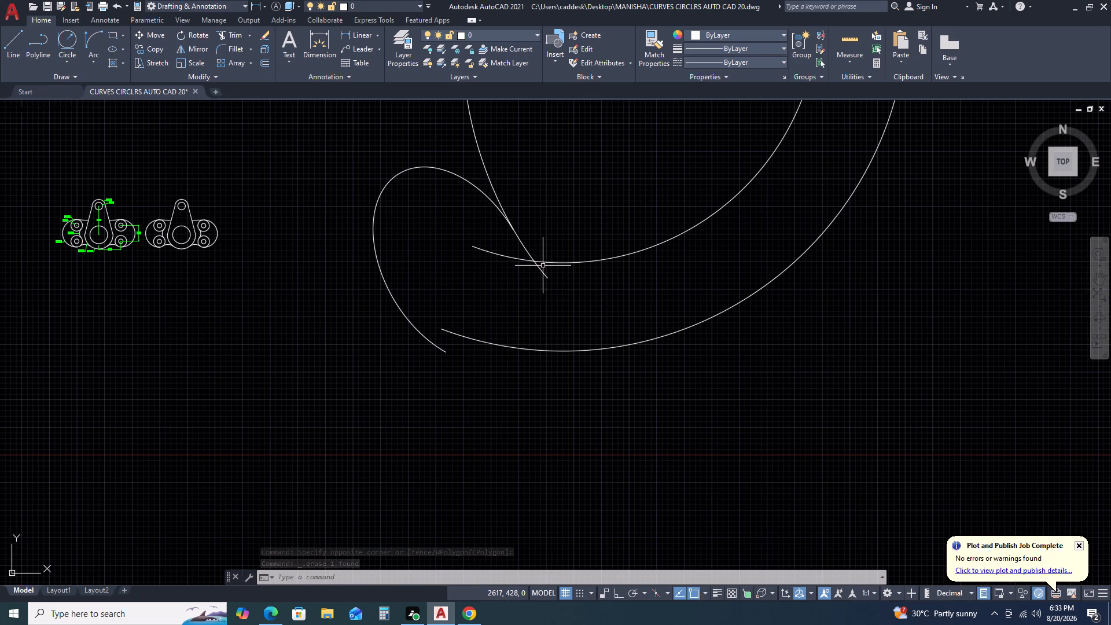
pyautogui.moveTo(554, 249); pyautogui.dragTo(572, 341, button='middle')
pyautogui.middleClick(572, 343)
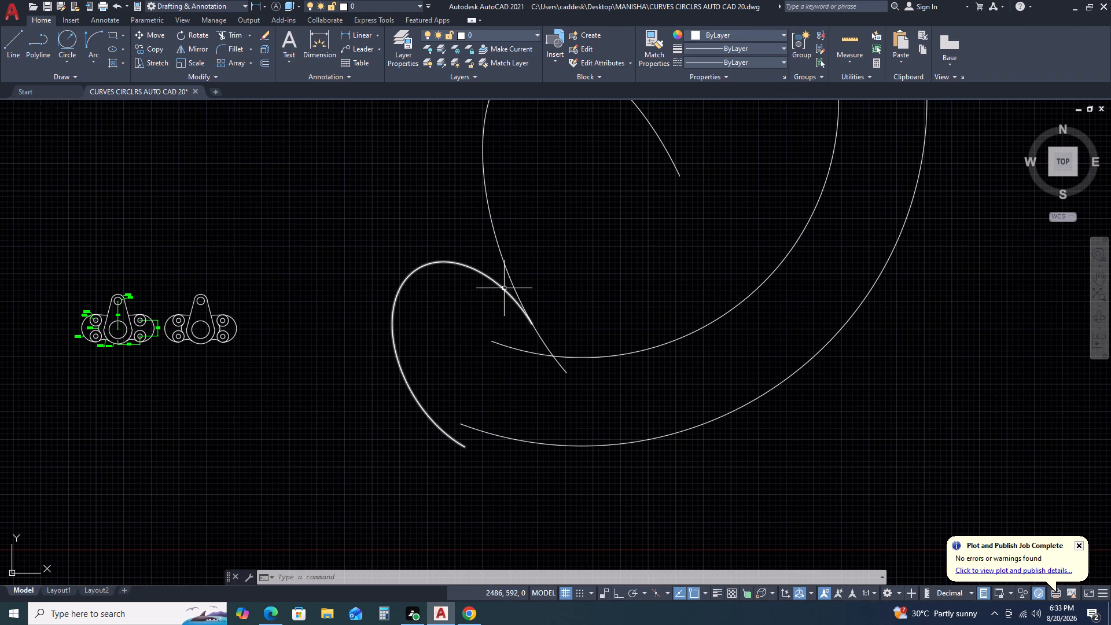
pyautogui.click(504, 288)
pyautogui.press('m')
pyautogui.press('space')
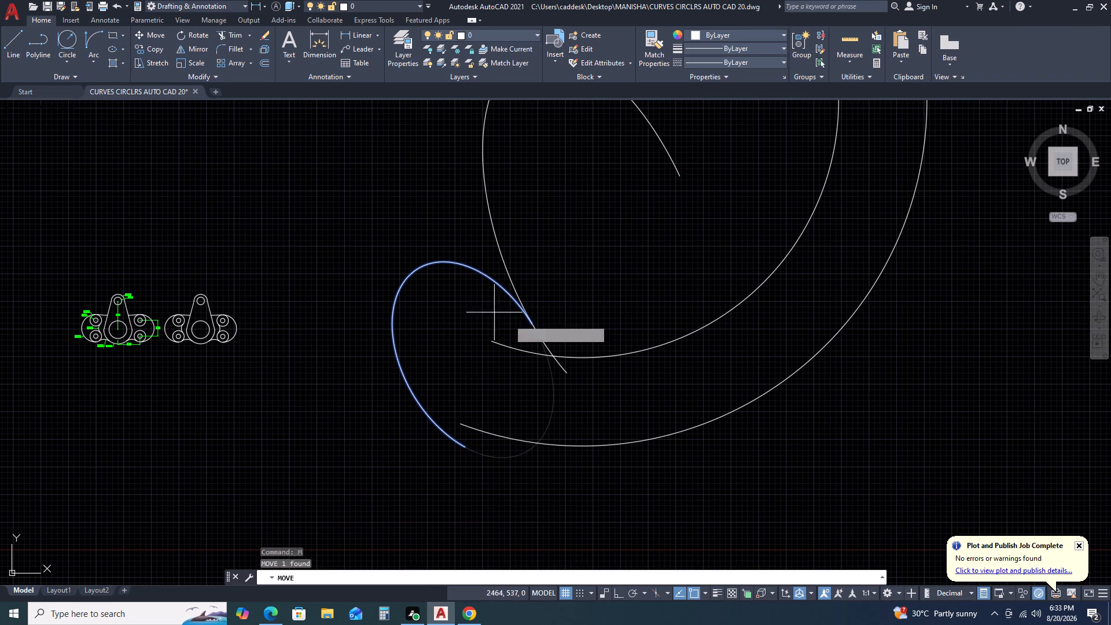
pyautogui.click(532, 325)
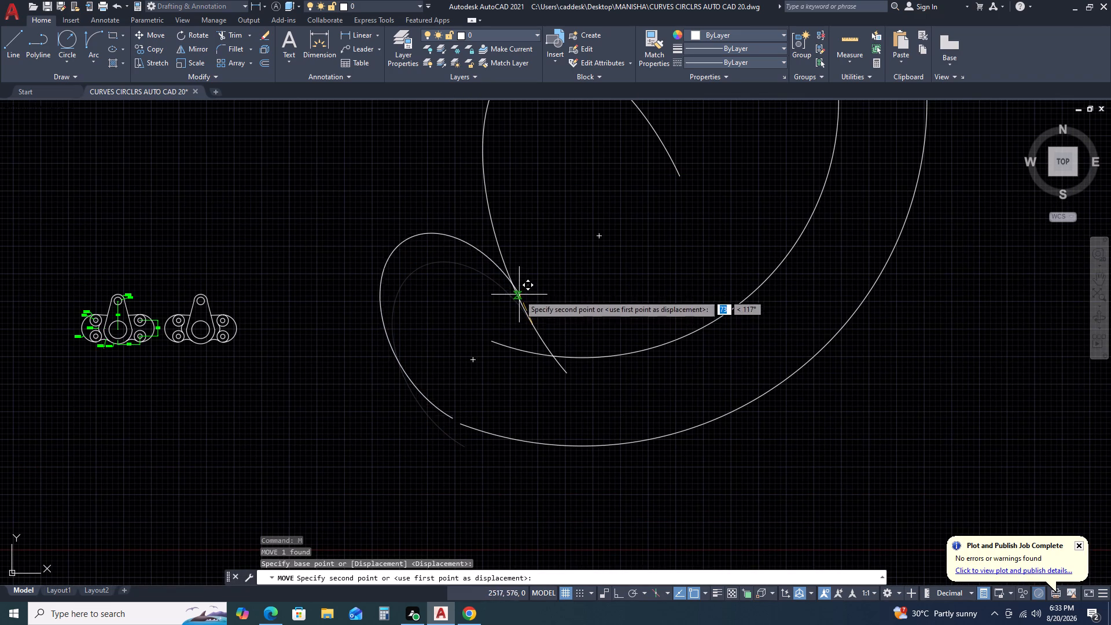
pyautogui.click(519, 294)
pyautogui.press('Escape')
# Stretch the outer arc's lower-left end to about 2427,463, and extend the inner arc's lower-left end slightly left so the ends nearly meet.
pyautogui.scroll(-1, 569, 341)
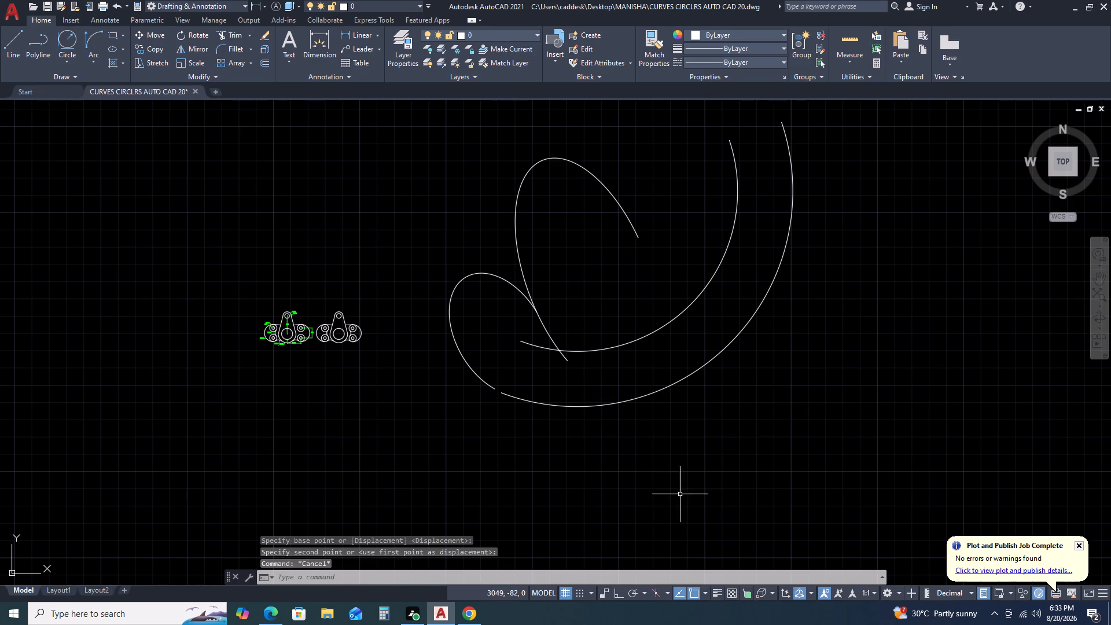
pyautogui.click(649, 405)
pyautogui.click(630, 395)
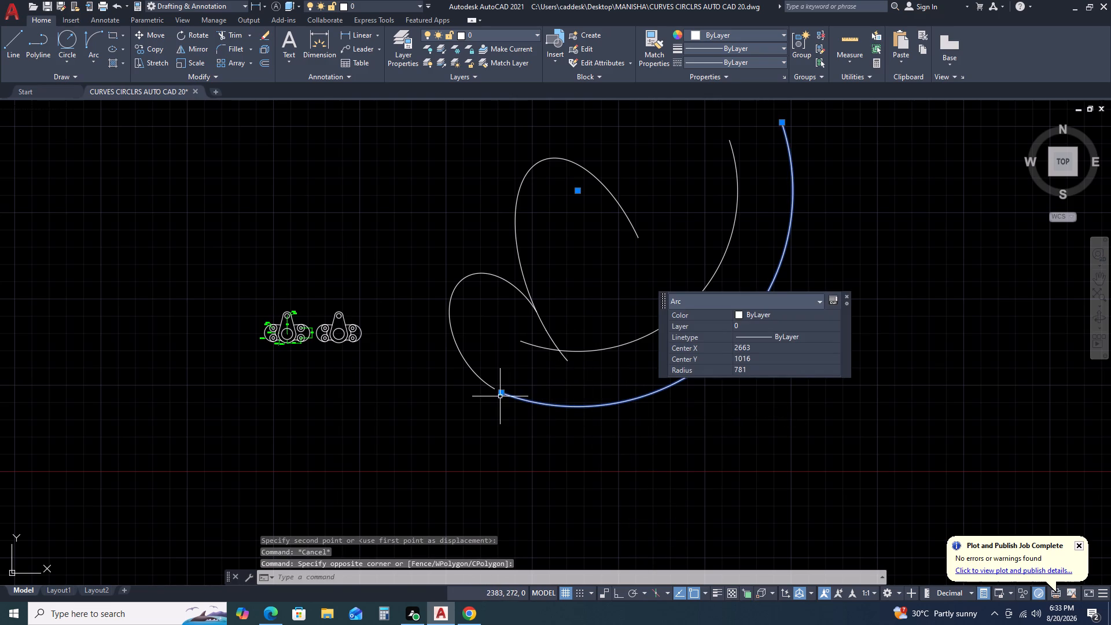
pyautogui.click(499, 391)
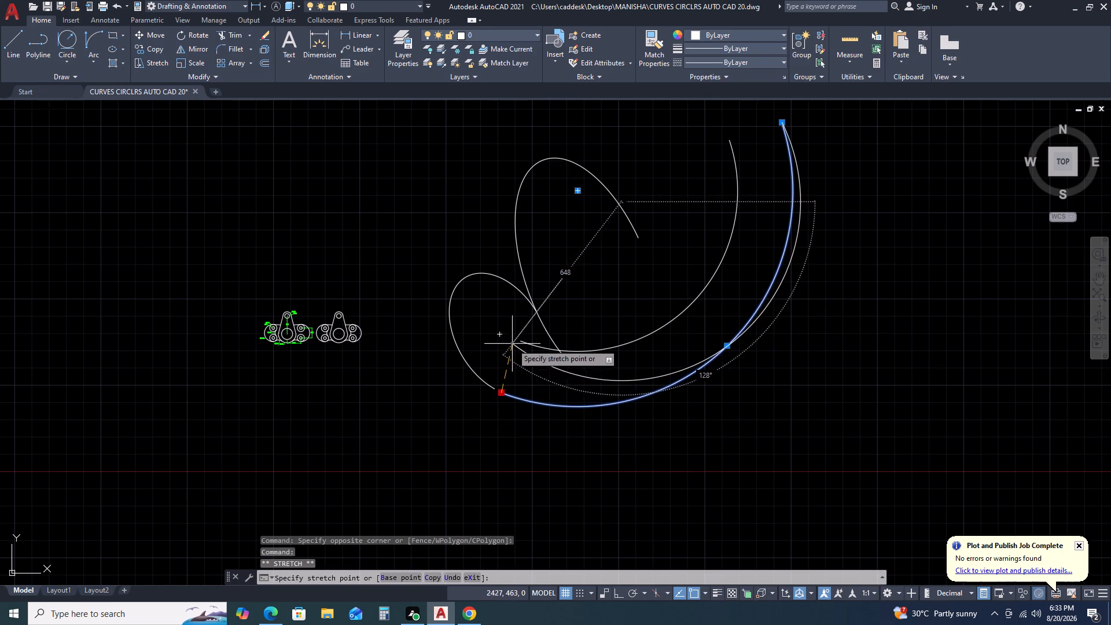
pyautogui.click(514, 344)
pyautogui.click(526, 345)
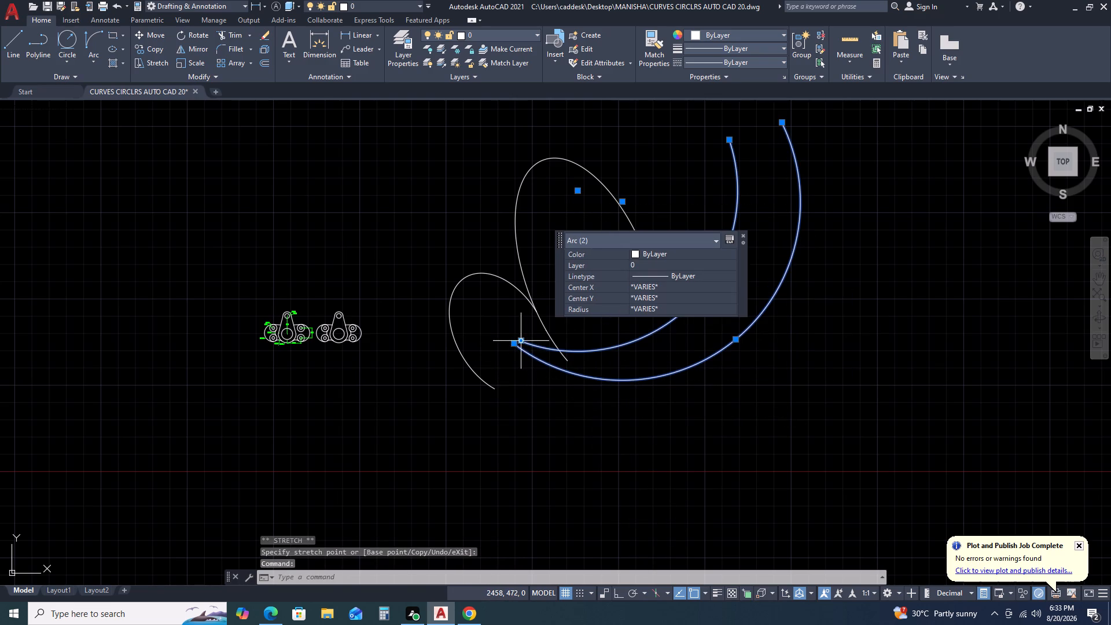
pyautogui.click(523, 340)
pyautogui.click(507, 341)
pyautogui.press('Escape')
# Move both elliptical curves together up and left, so the large curve's lower endpoint lies just above the inner arc.
pyautogui.scroll(-2, 550, 396)
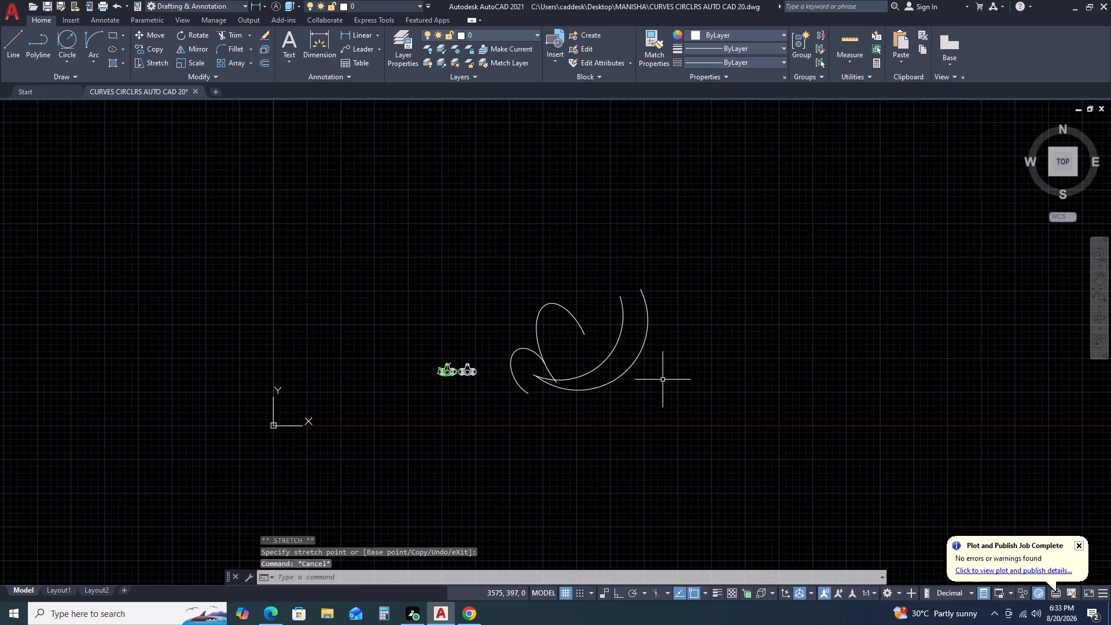
pyautogui.moveTo(688, 362); pyautogui.dragTo(665, 425, button='middle')
pyautogui.moveTo(613, 416); pyautogui.dragTo(629, 358, button='middle')
pyautogui.moveTo(722, 381); pyautogui.dragTo(709, 409, button='middle')
pyautogui.scroll(2, 531, 414)
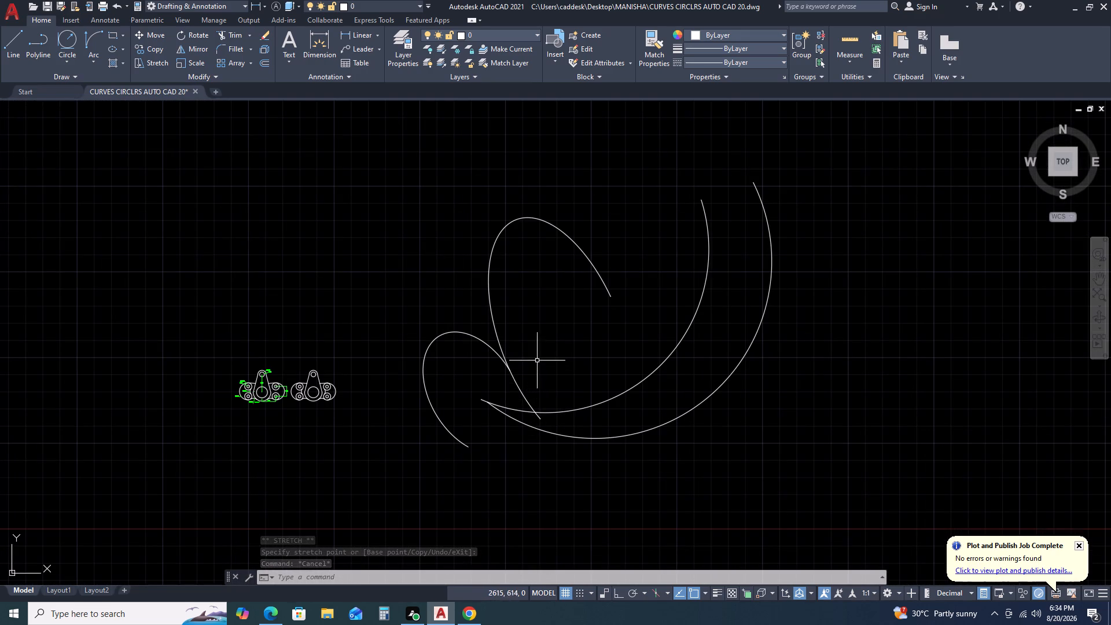
pyautogui.moveTo(534, 363); pyautogui.dragTo(524, 369)
pyautogui.click(495, 380)
pyautogui.write('M')
pyautogui.press('space')
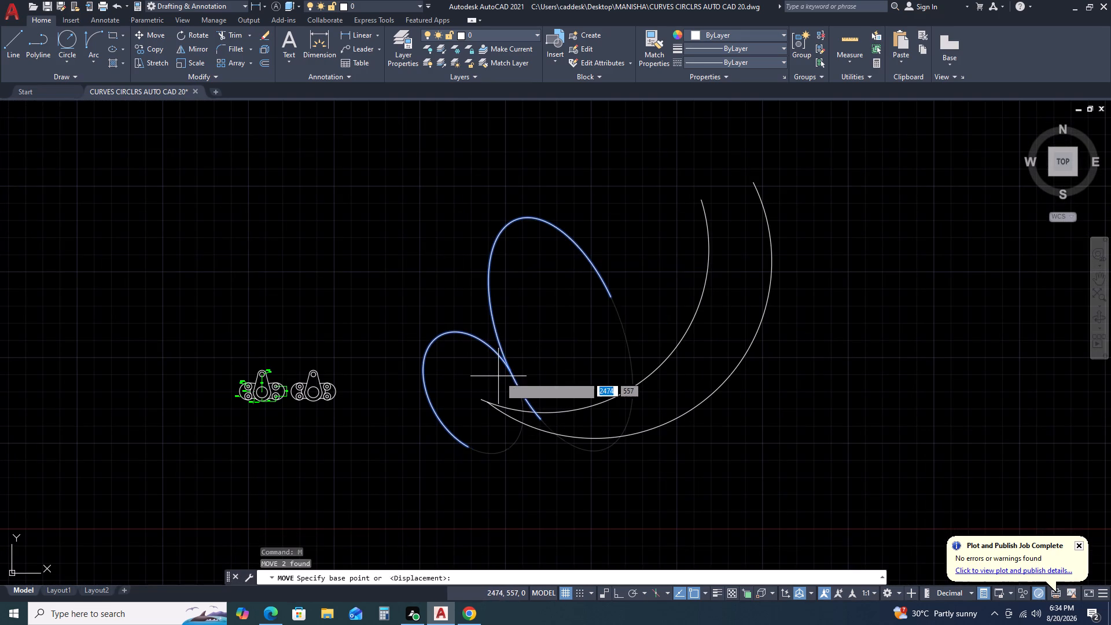
pyautogui.click(541, 421)
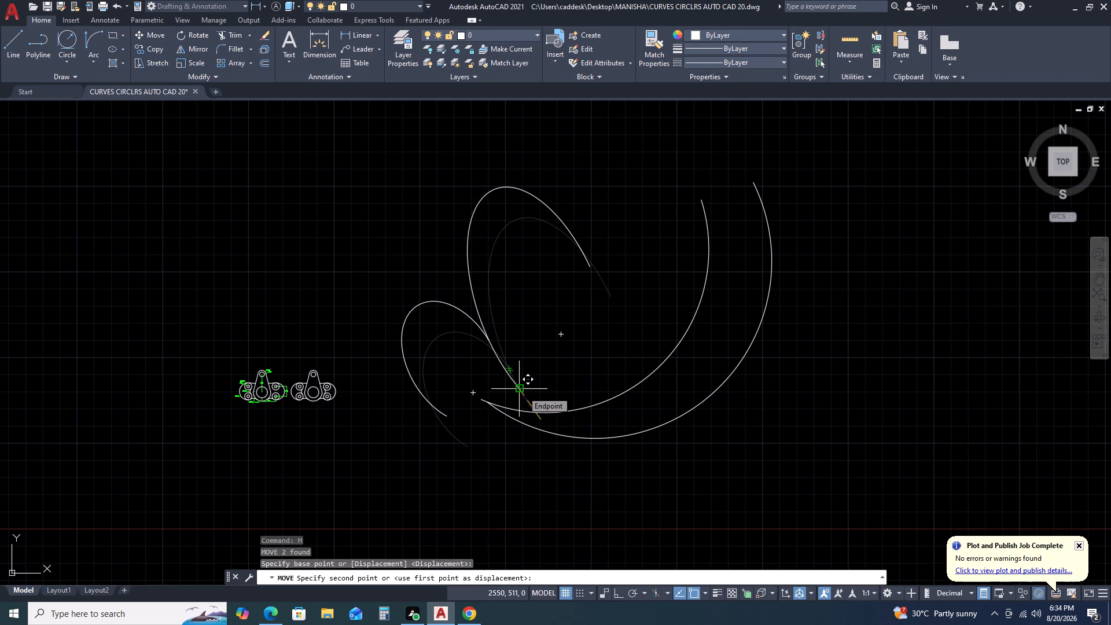
pyautogui.click(525, 391)
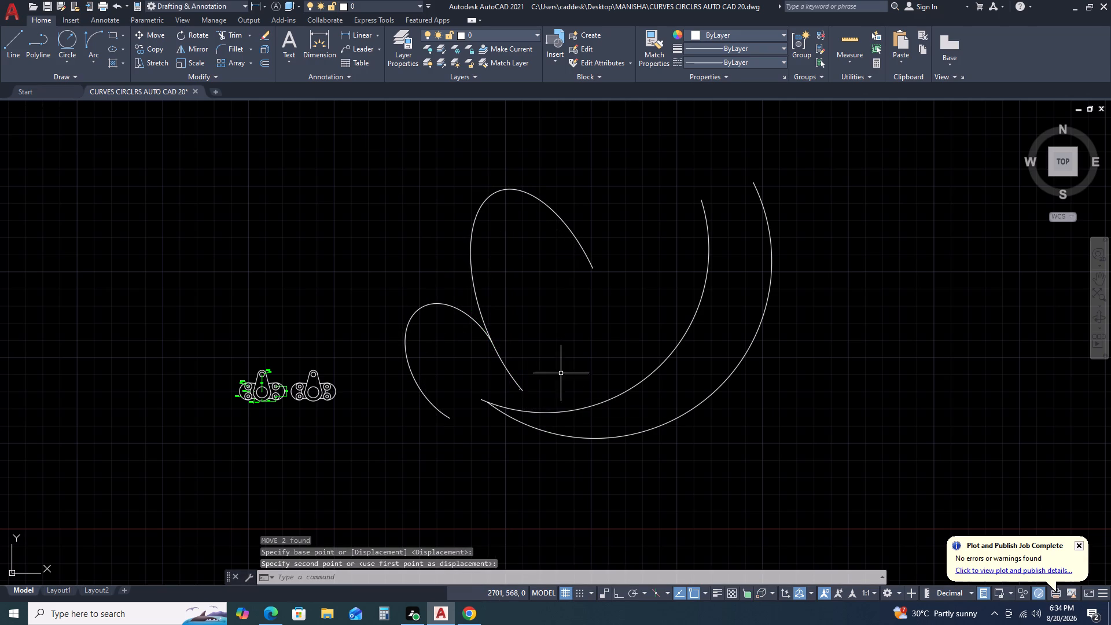
# Stretch the large elliptical curve's left axis point slightly inward to a minor radius of about 205.
pyautogui.moveTo(561, 354); pyautogui.dragTo(567, 369, button='middle')
pyautogui.moveTo(574, 388); pyautogui.dragTo(594, 444, button='middle')
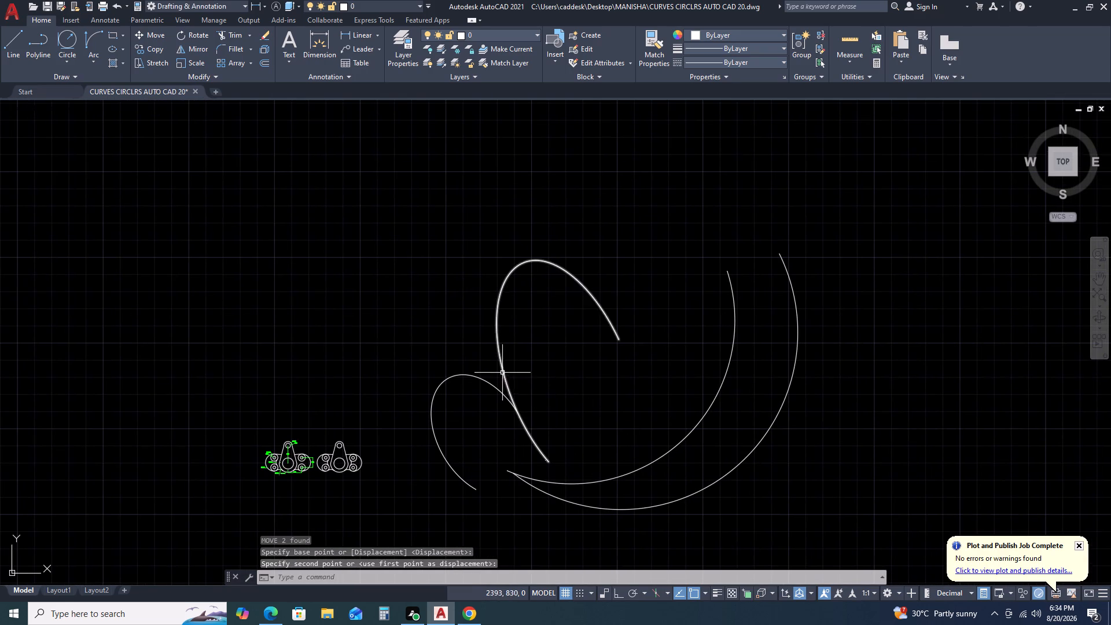
pyautogui.click(502, 373)
pyautogui.doubleClick(511, 399)
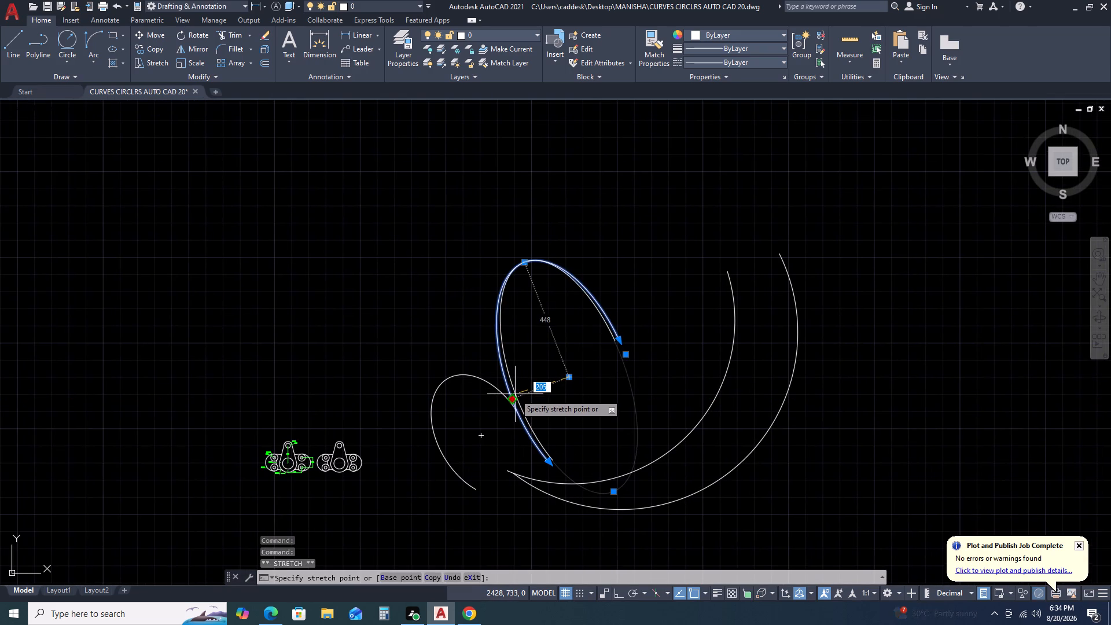
pyautogui.doubleClick(515, 394)
pyautogui.press('Escape')
# Draw a pointed polyline spike from the large curve's top out to about 2166,1622 and back to the curve's upper-left edge.
pyautogui.scroll(-1, 583, 395)
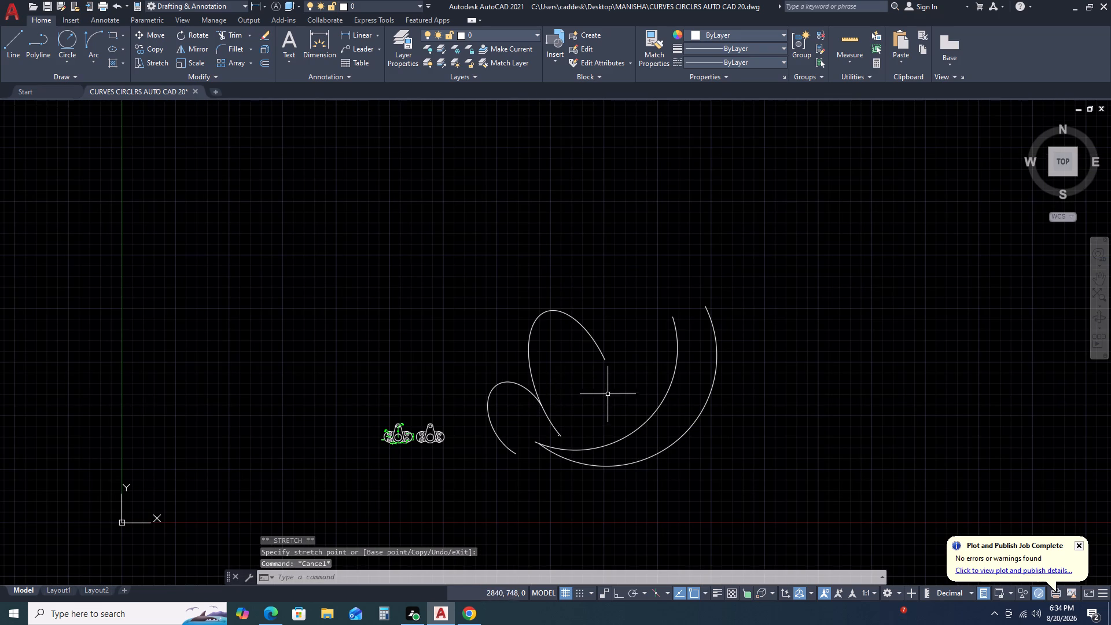
pyautogui.press('p')
pyautogui.press('l')
pyautogui.press('space')
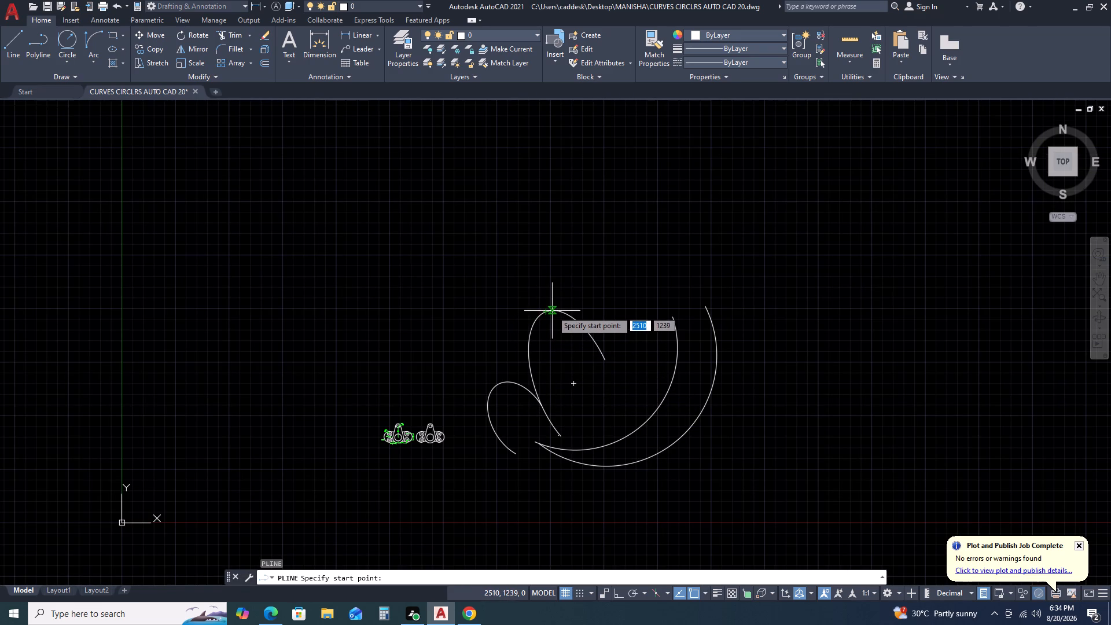
pyautogui.doubleClick(552, 310)
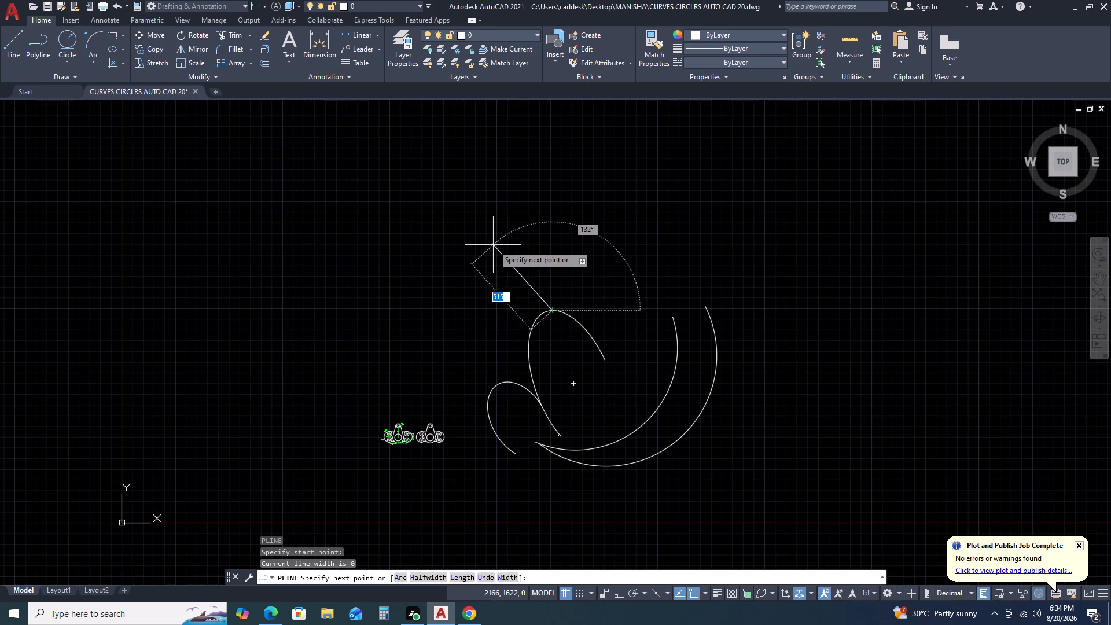
pyautogui.click(492, 244)
pyautogui.click(538, 315)
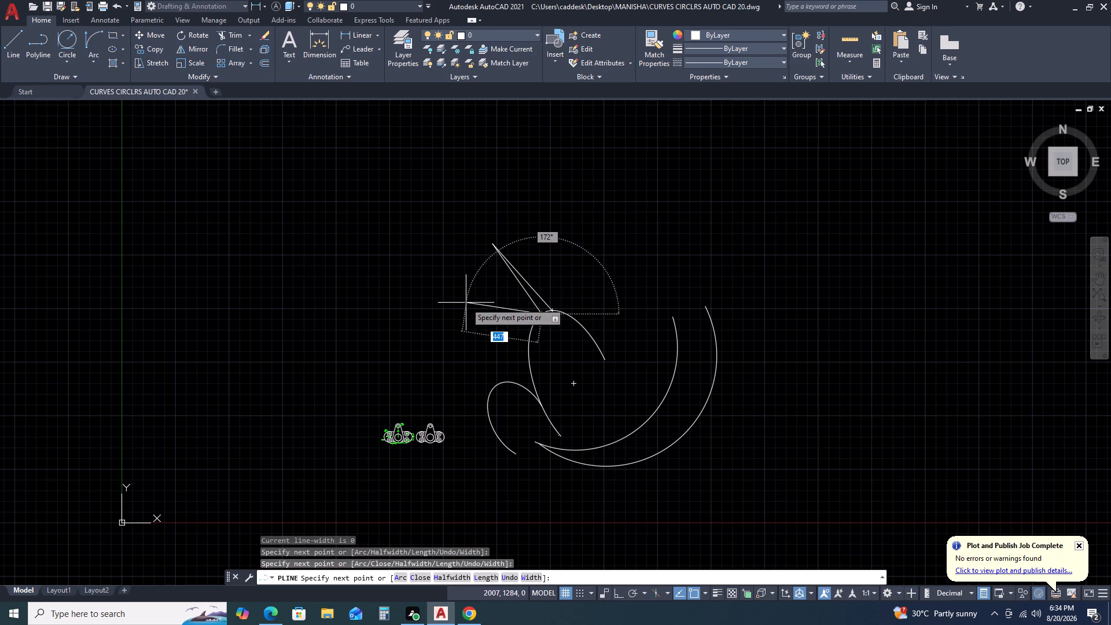
pyautogui.press('Escape')
# Draw a second polyline spike below the first, from the large curve's left edge out to the upper left and back lower down.
pyautogui.press('space')
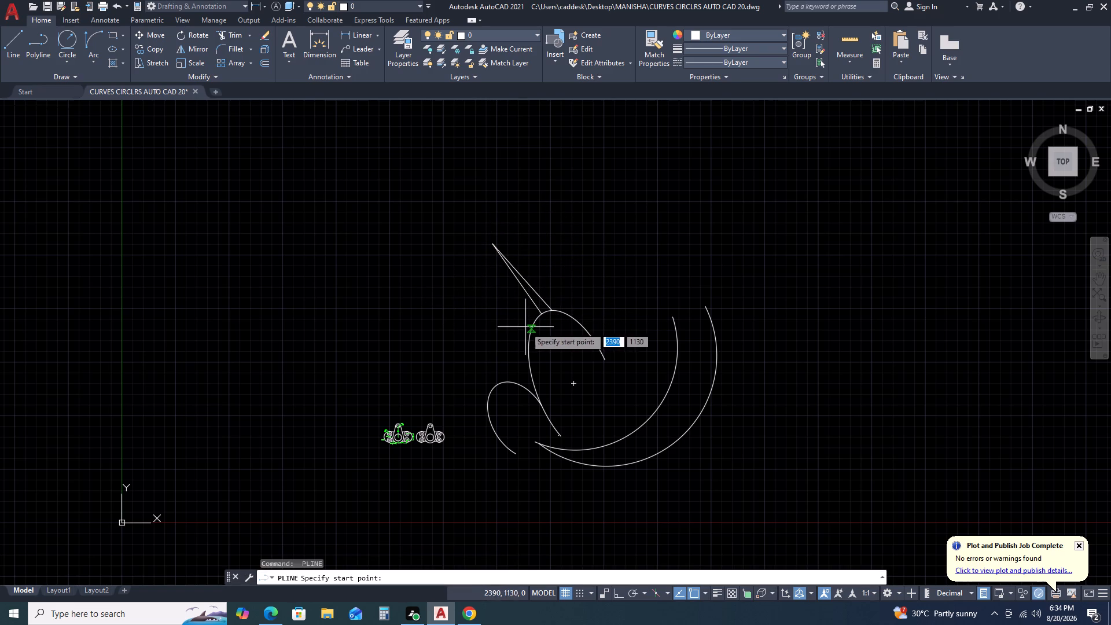
pyautogui.moveTo(527, 332); pyautogui.dragTo(521, 323)
pyautogui.click(452, 274)
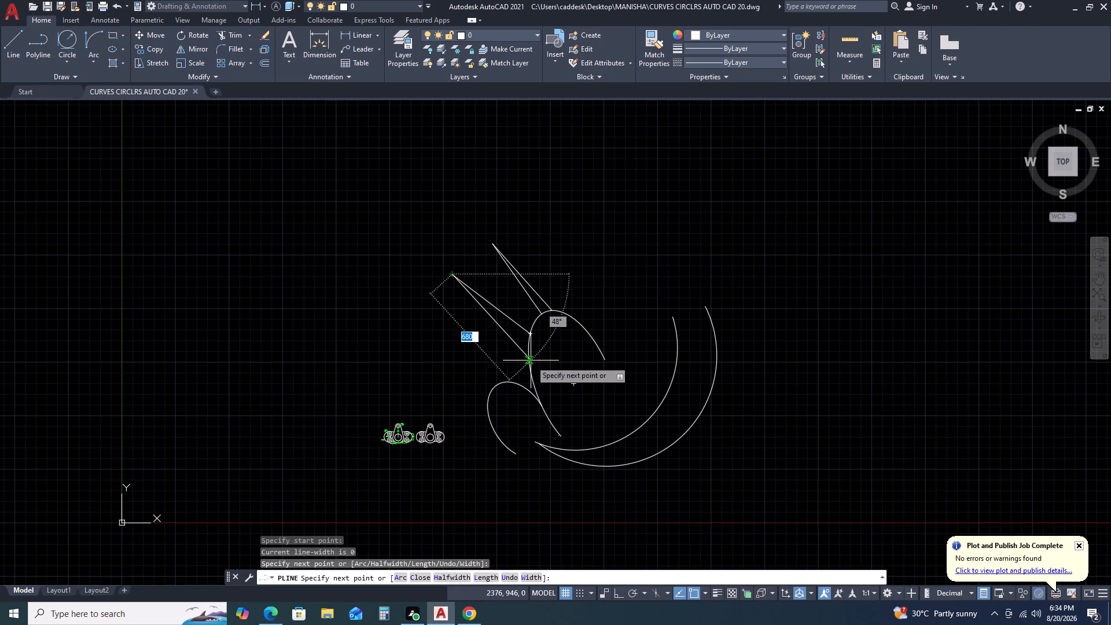
pyautogui.click(528, 354)
pyautogui.press('Escape')
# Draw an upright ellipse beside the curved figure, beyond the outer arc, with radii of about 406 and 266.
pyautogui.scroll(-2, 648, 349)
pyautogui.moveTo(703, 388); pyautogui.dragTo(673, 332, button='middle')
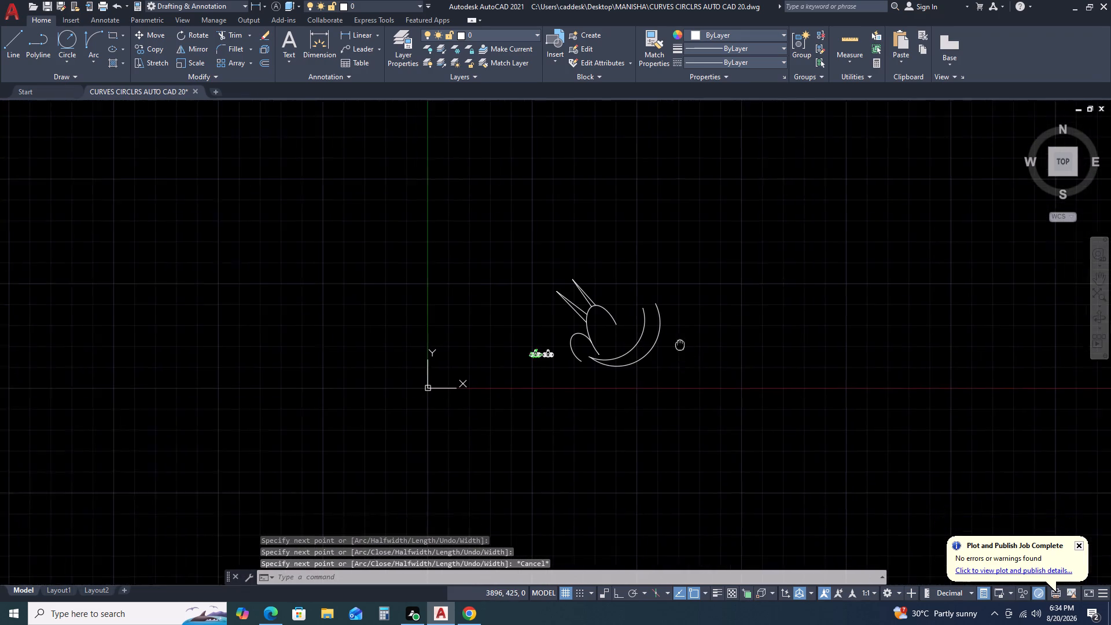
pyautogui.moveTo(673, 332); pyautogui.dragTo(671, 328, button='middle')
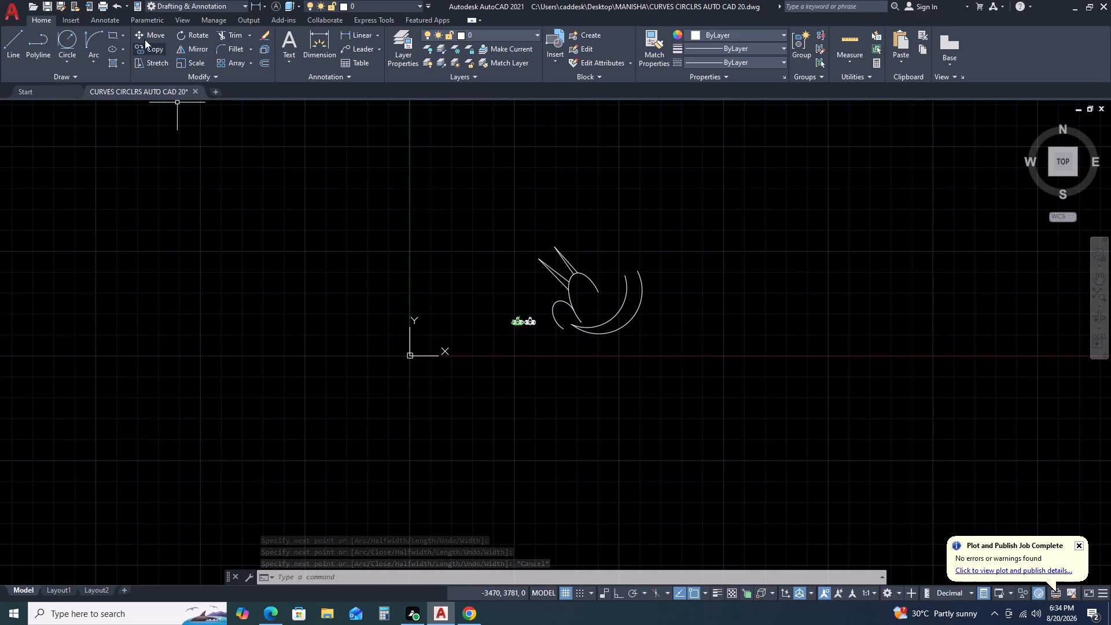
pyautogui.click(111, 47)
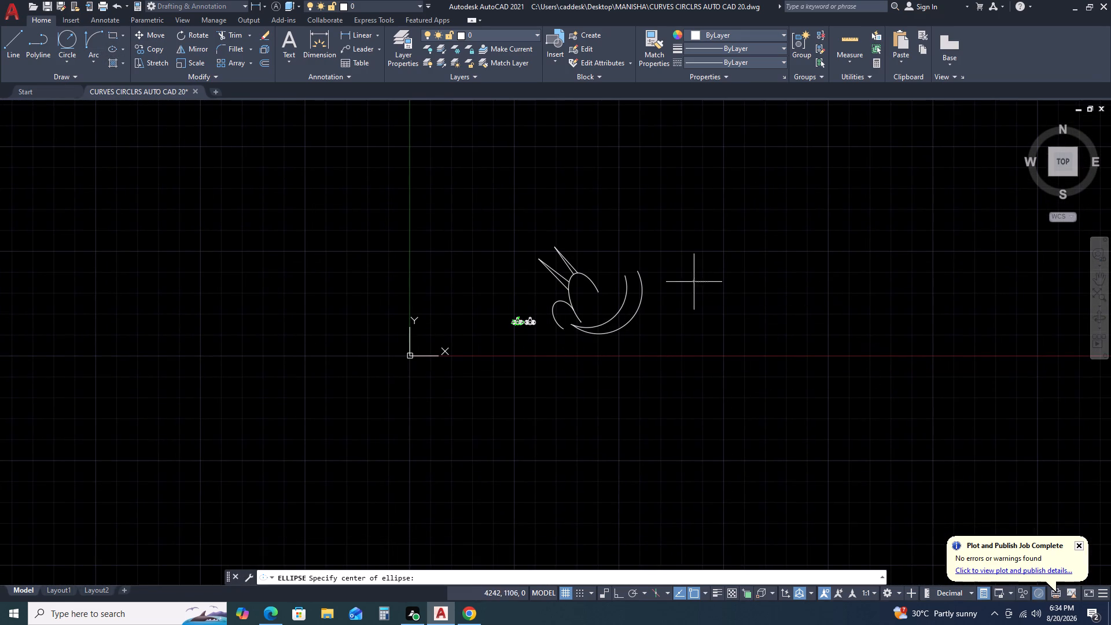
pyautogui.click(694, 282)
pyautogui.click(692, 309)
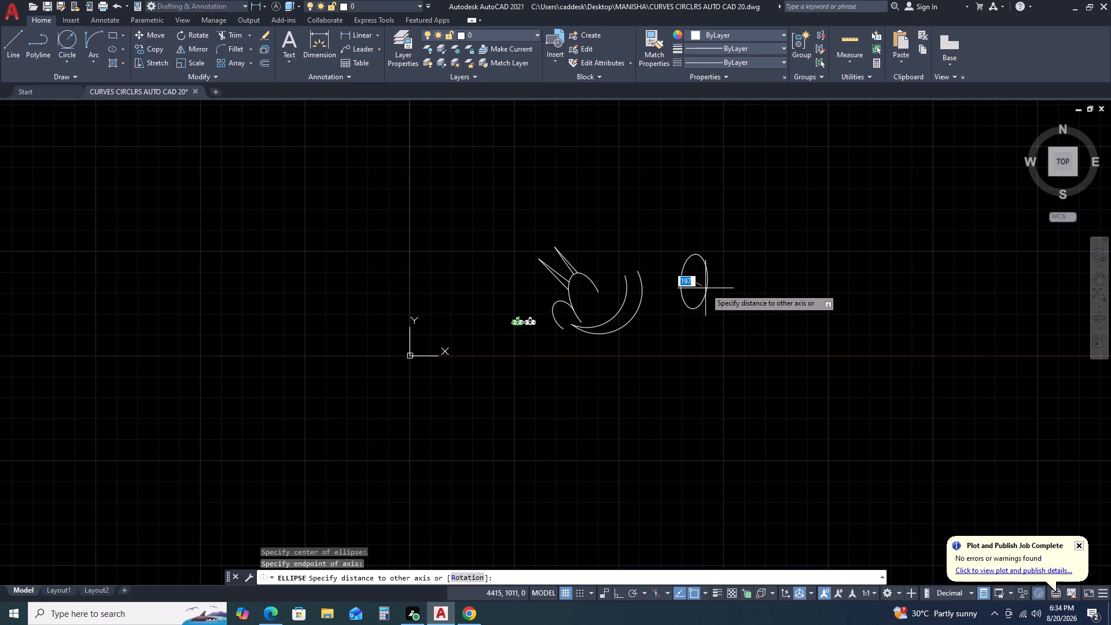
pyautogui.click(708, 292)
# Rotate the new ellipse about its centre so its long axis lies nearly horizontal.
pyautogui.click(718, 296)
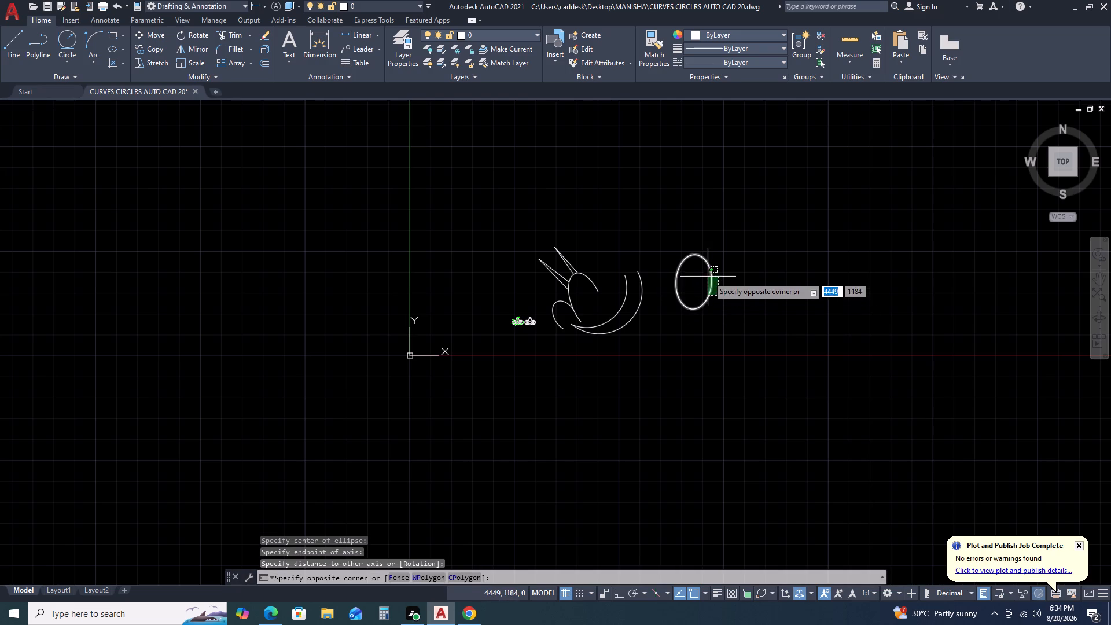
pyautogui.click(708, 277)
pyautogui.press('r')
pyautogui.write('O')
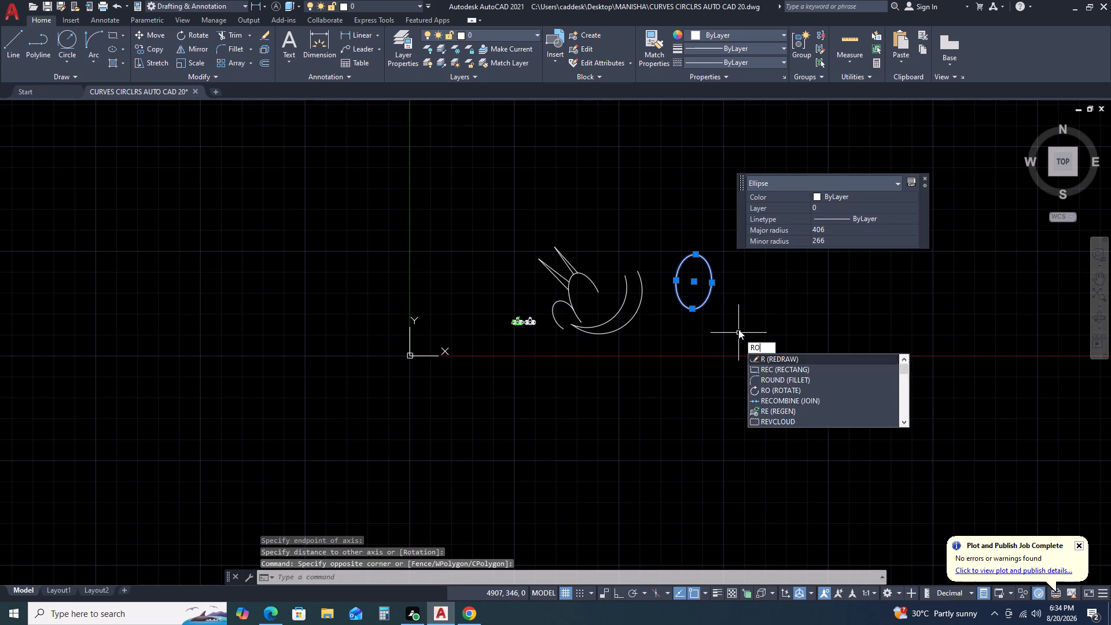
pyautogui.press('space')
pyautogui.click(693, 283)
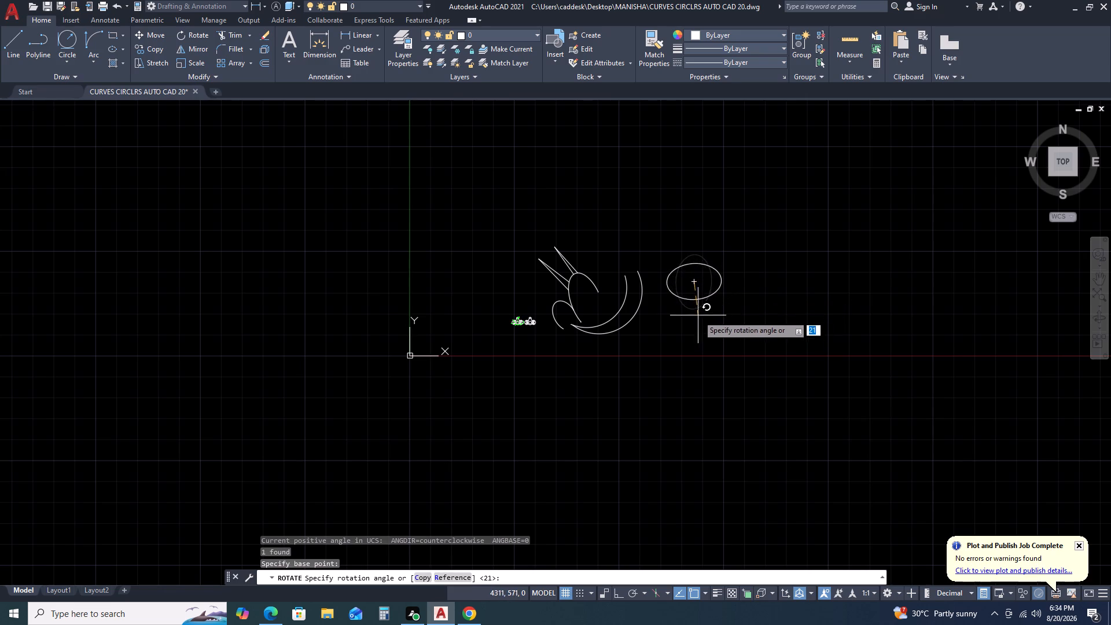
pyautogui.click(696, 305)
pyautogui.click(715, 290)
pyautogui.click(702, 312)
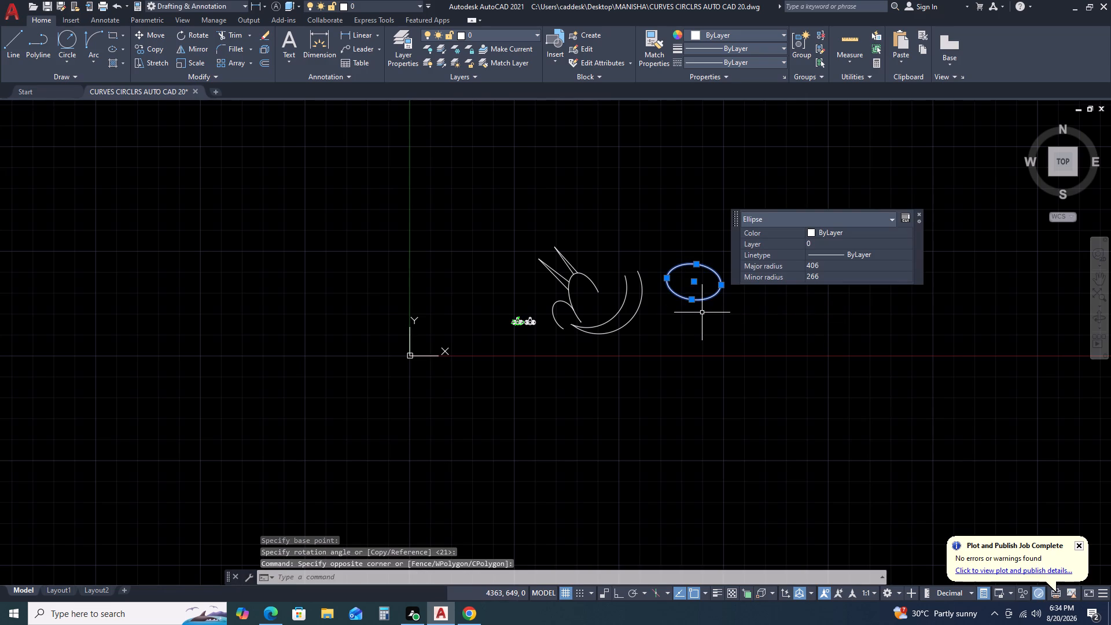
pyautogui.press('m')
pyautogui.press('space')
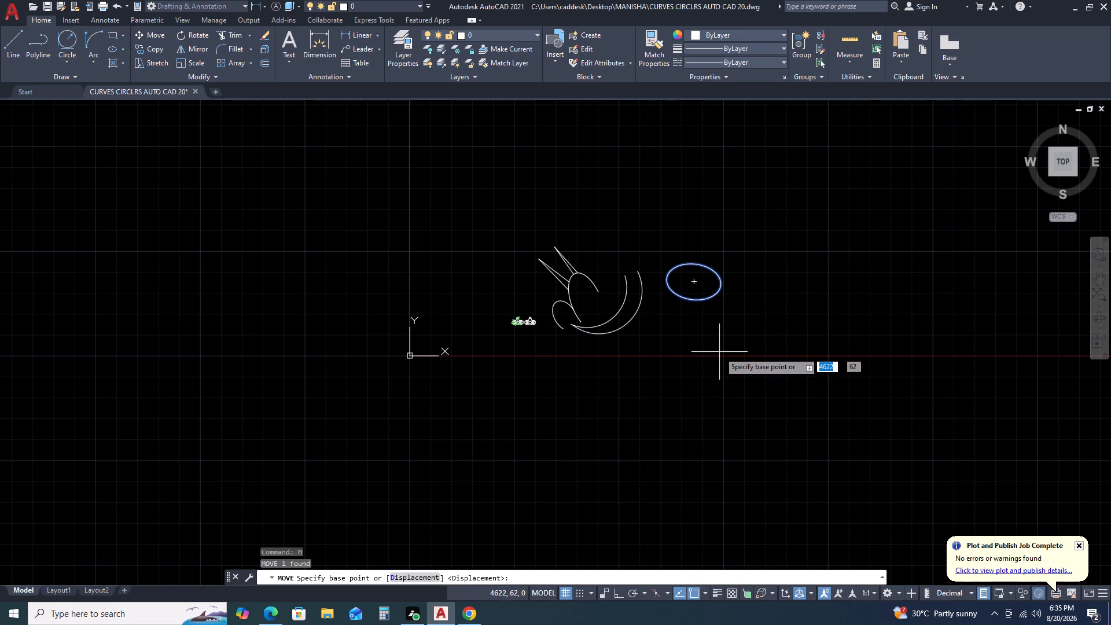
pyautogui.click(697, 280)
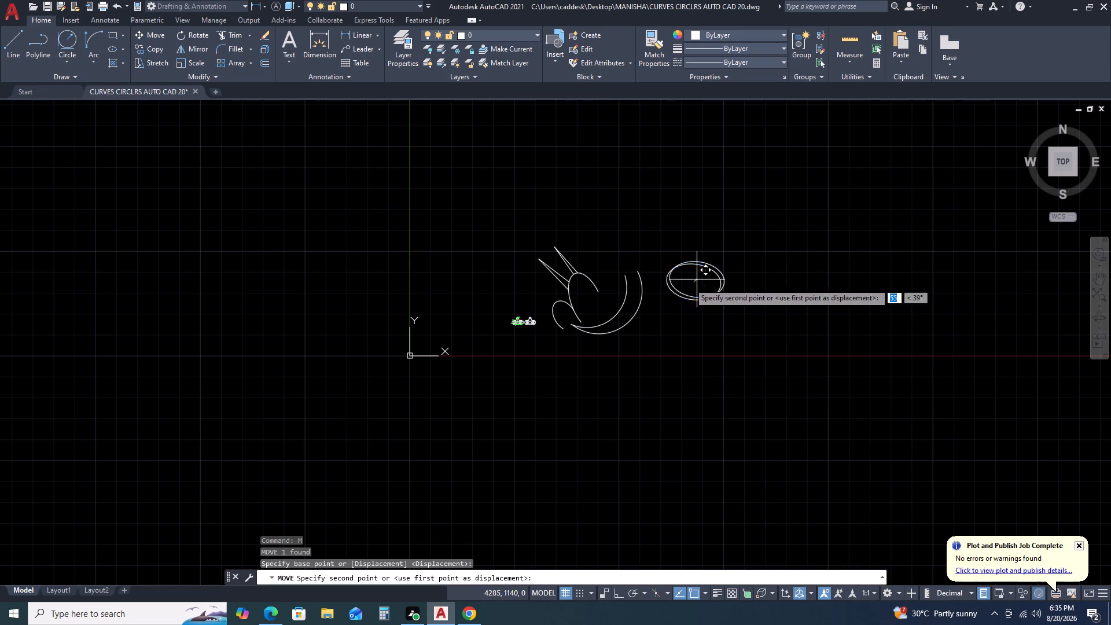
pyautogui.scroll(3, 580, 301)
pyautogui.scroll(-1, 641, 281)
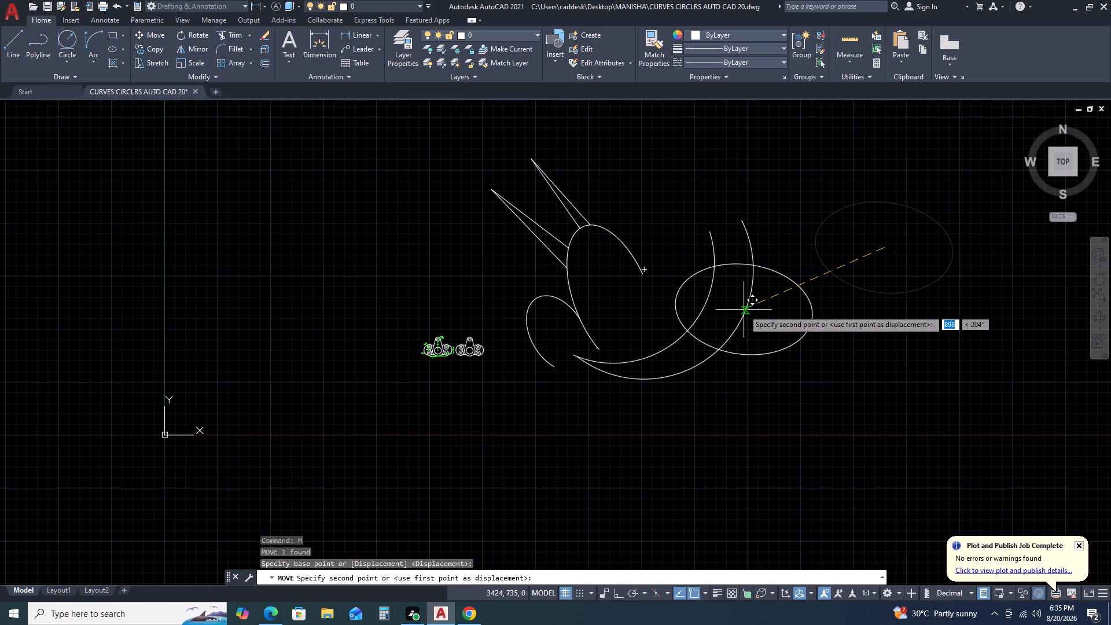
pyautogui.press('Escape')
# Delete the whole new figure, including its curves, arcs, spikes and the ellipse, keeping the two bracket drawings.
pyautogui.scroll(-2, 742, 306)
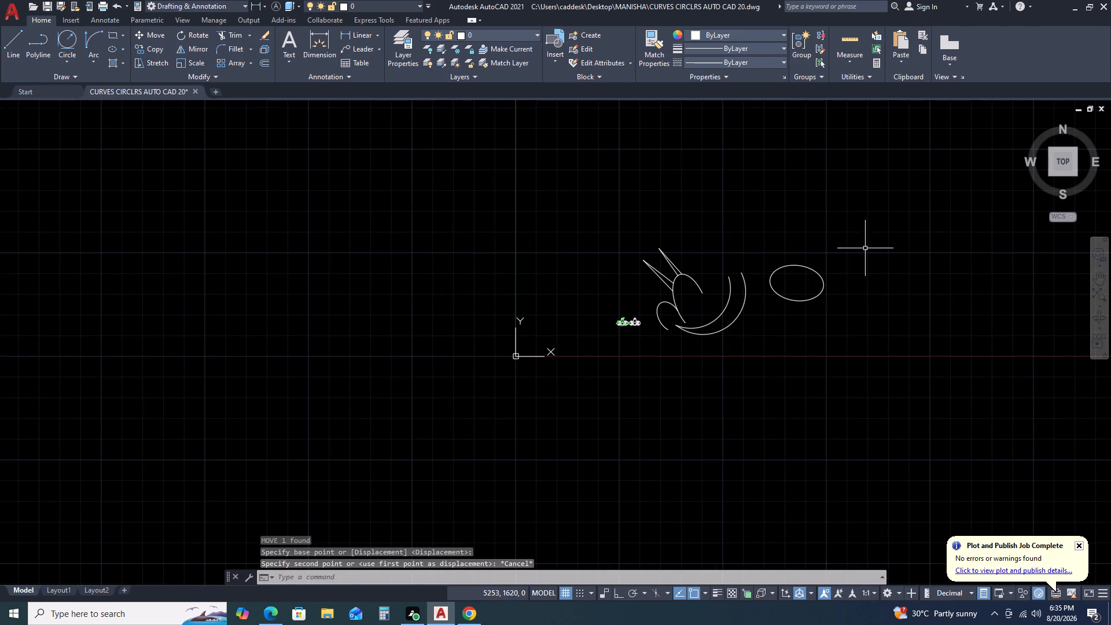
pyautogui.click(867, 246)
pyautogui.click(668, 362)
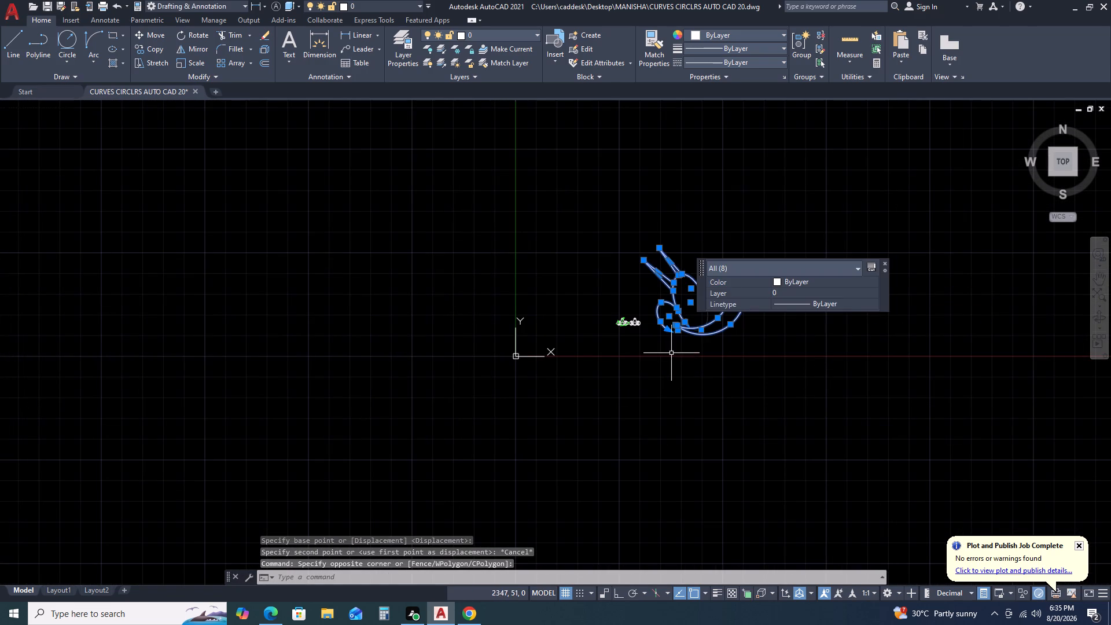
pyautogui.press('Delete')
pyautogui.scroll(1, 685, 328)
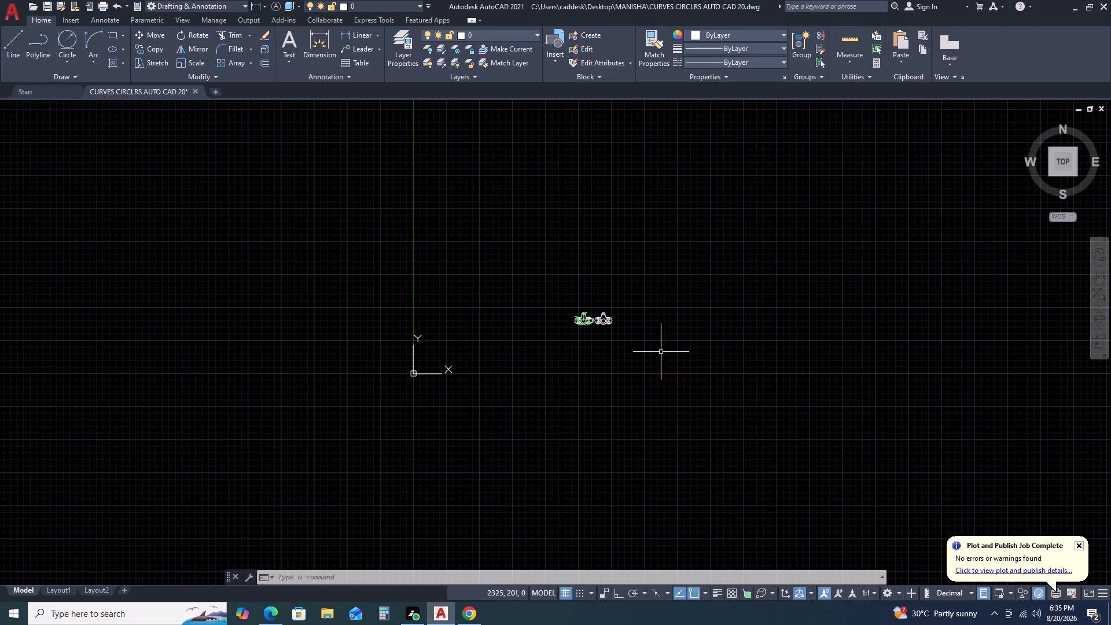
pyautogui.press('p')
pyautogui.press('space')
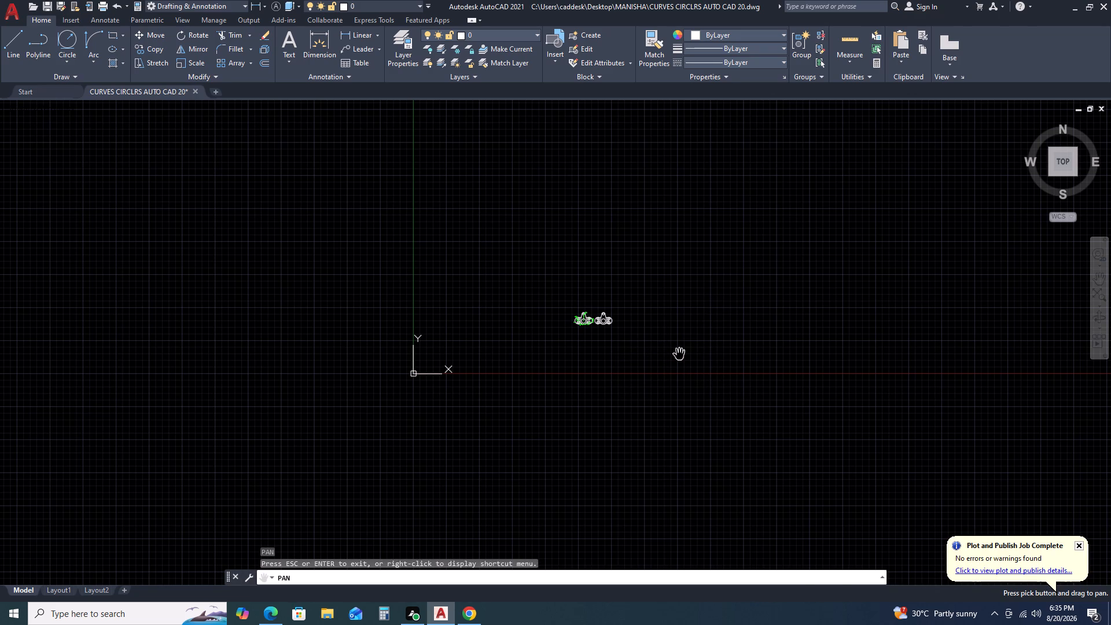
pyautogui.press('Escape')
# Draw a polyline from about 2511,119 straight up about 850, sloping back down to base level as the left half of an M.
pyautogui.write('PL')
pyautogui.press('space')
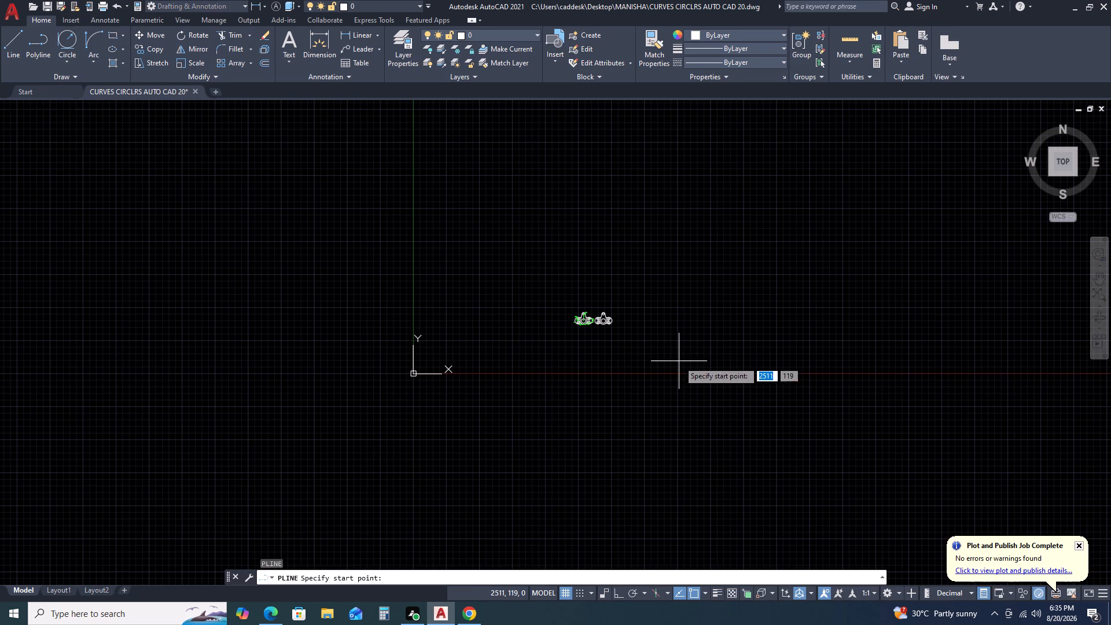
pyautogui.click(679, 361)
pyautogui.press('F8')
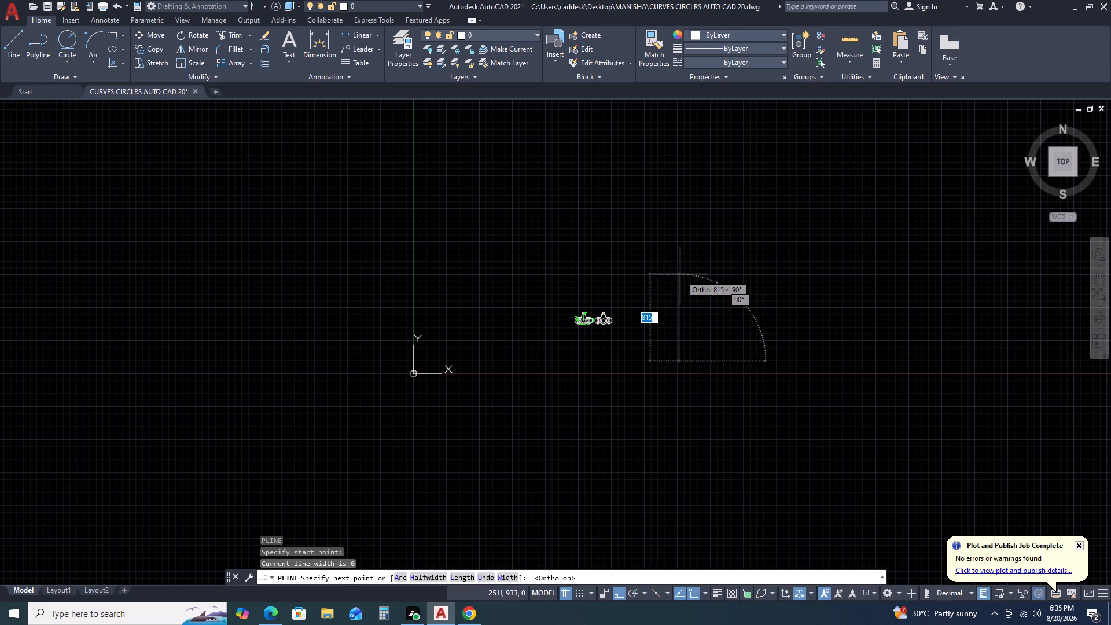
pyautogui.click(680, 271)
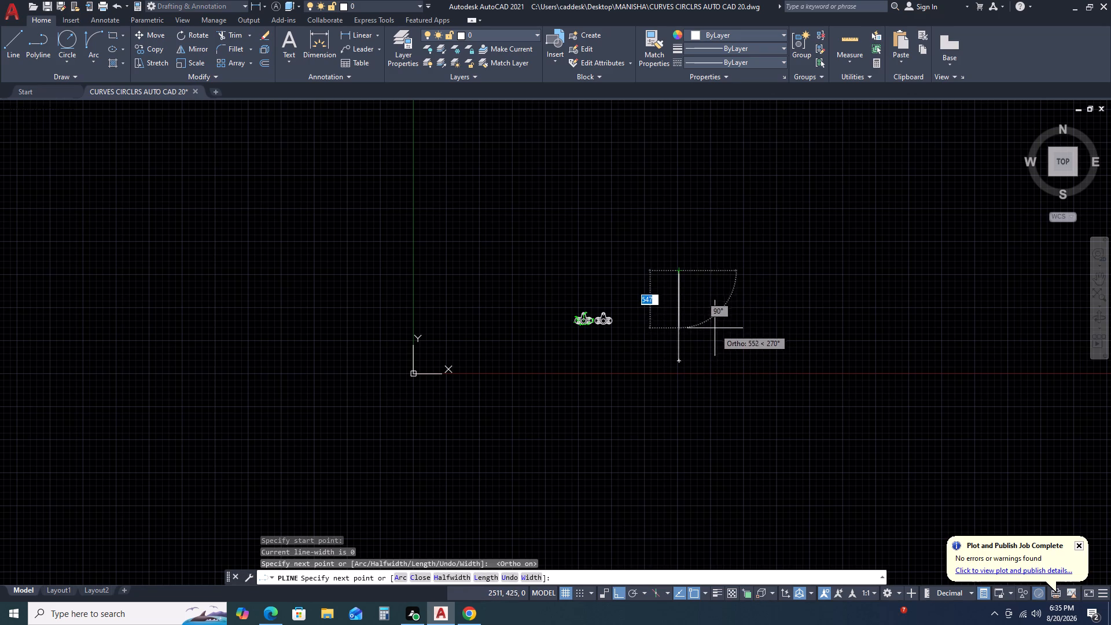
pyautogui.press('F8')
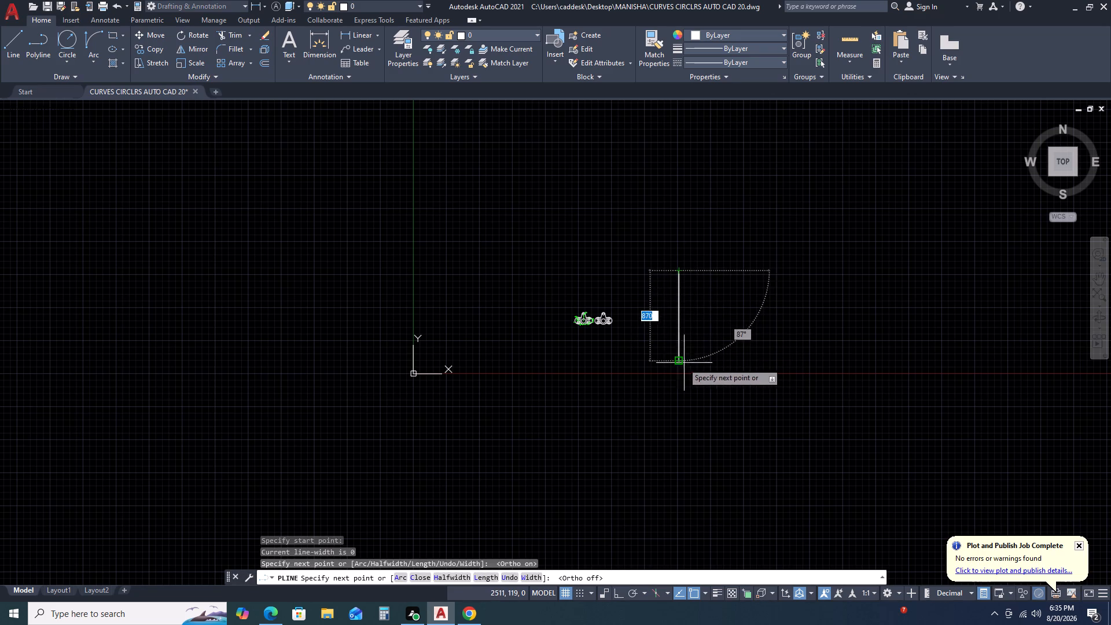
pyautogui.click(722, 363)
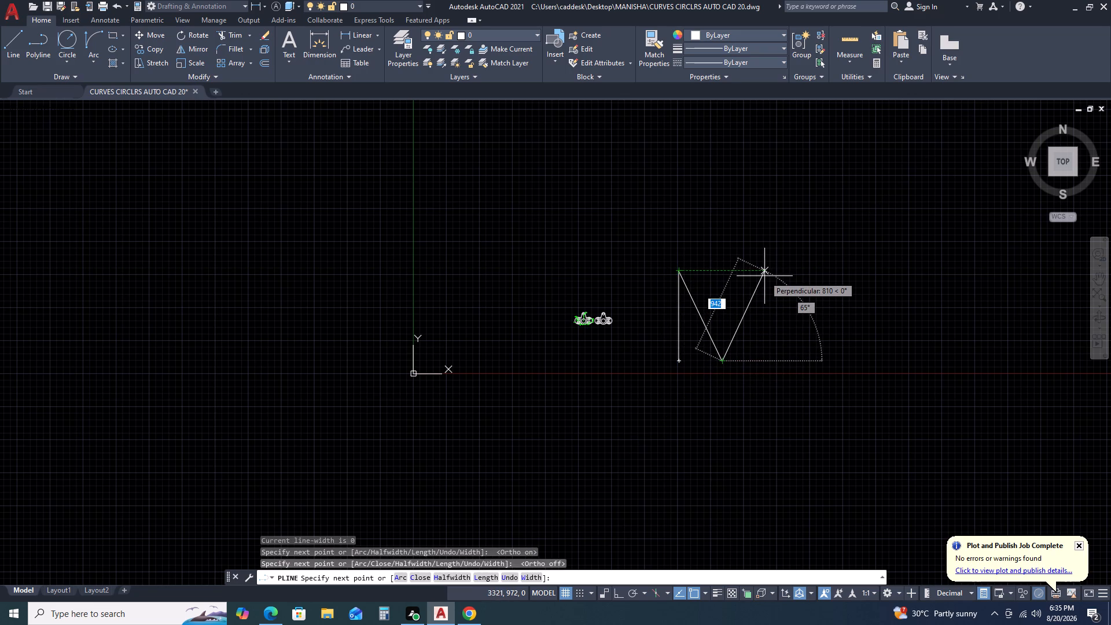
pyautogui.press('Escape')
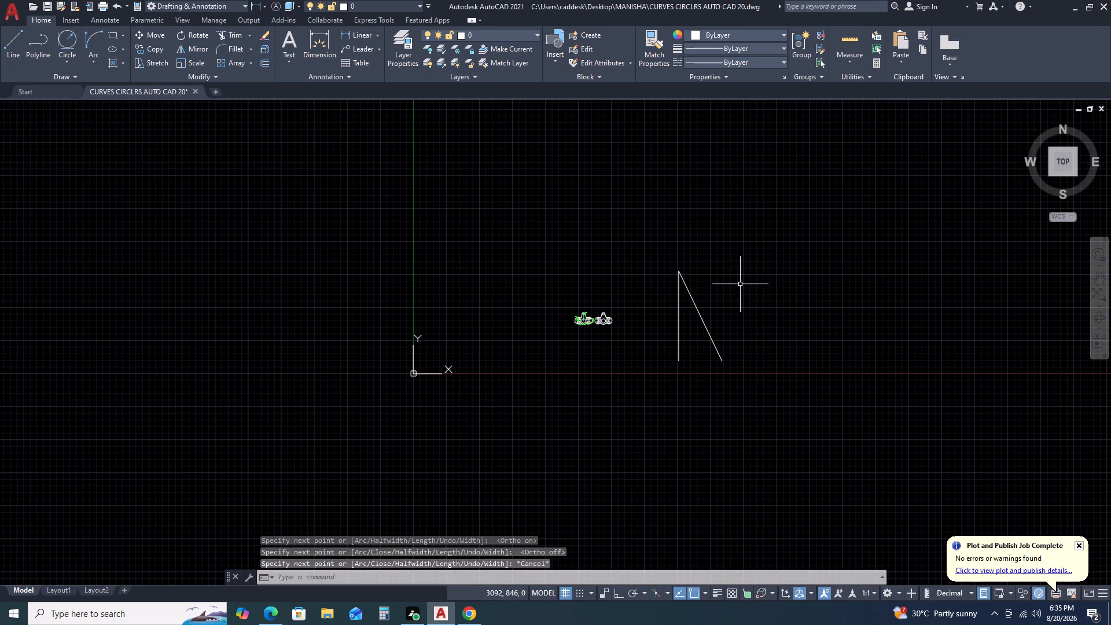
# Mirror the polyline about a vertical line through its lower sloping endpoint, keeping the original, to complete the M.
pyautogui.click(740, 285)
pyautogui.click(628, 330)
pyautogui.write('MI')
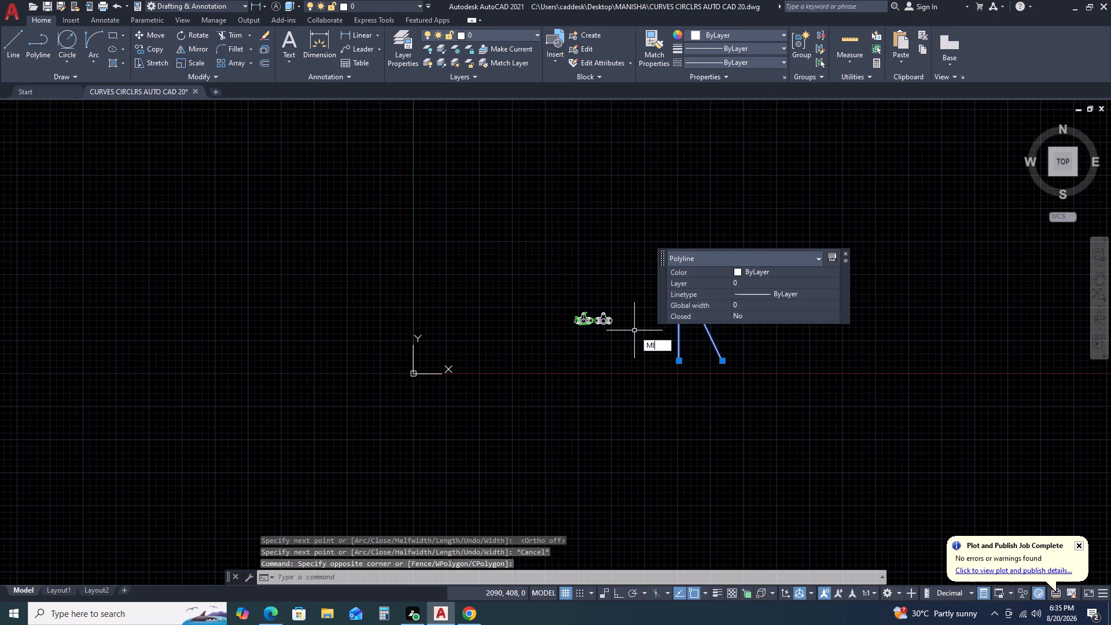
pyautogui.press('space')
pyautogui.moveTo(723, 360); pyautogui.dragTo(723, 353)
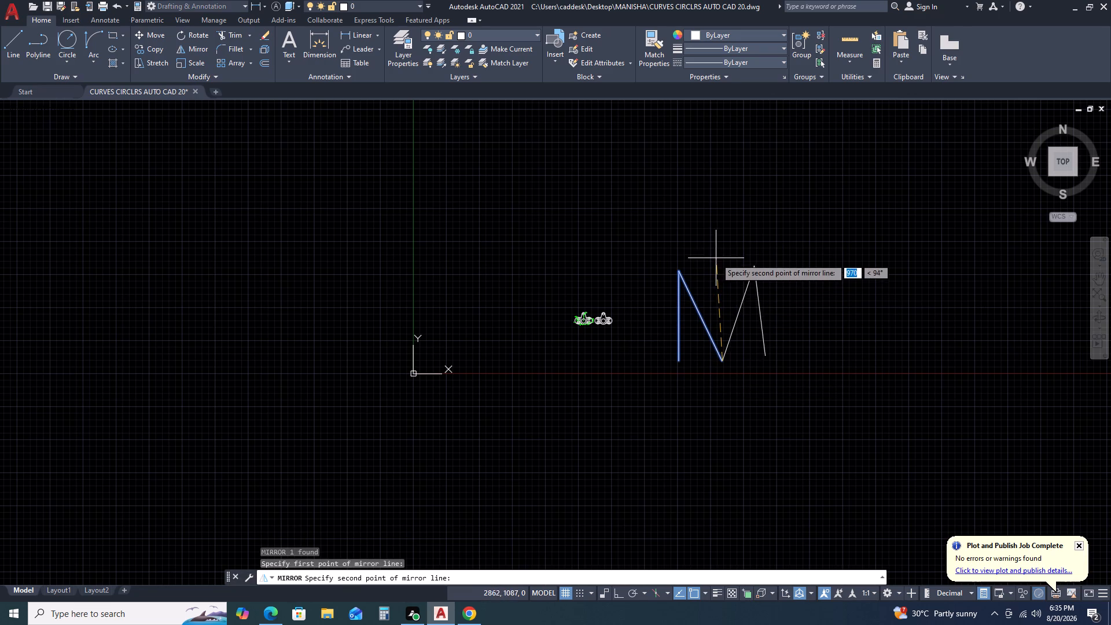
pyautogui.press('F8')
pyautogui.click(723, 247)
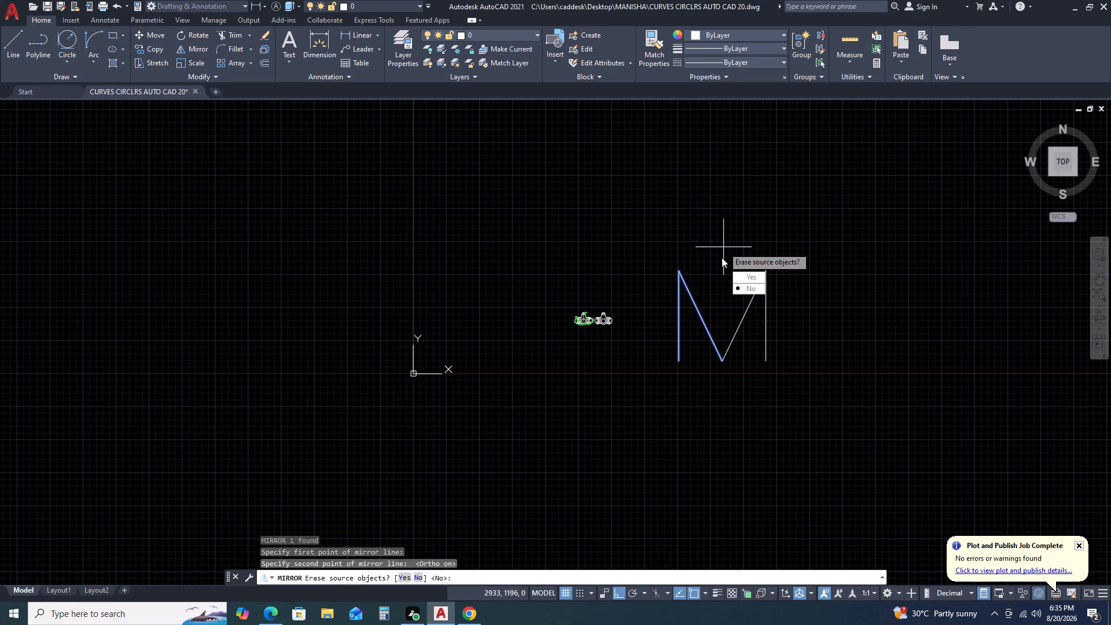
pyautogui.click(740, 296)
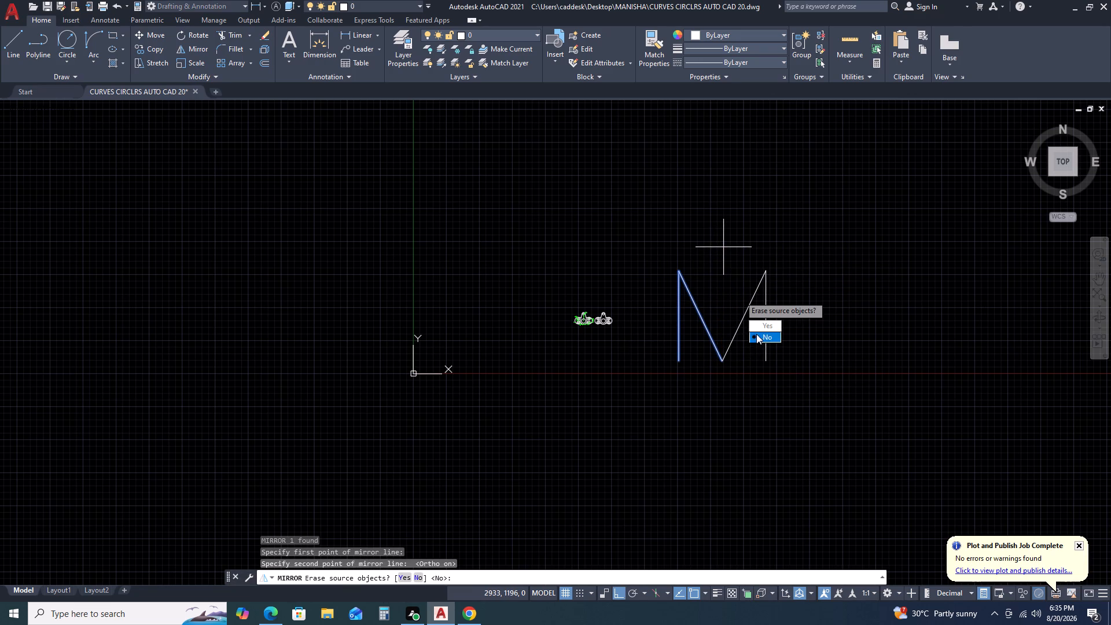
pyautogui.moveTo(759, 333); pyautogui.dragTo(740, 296)
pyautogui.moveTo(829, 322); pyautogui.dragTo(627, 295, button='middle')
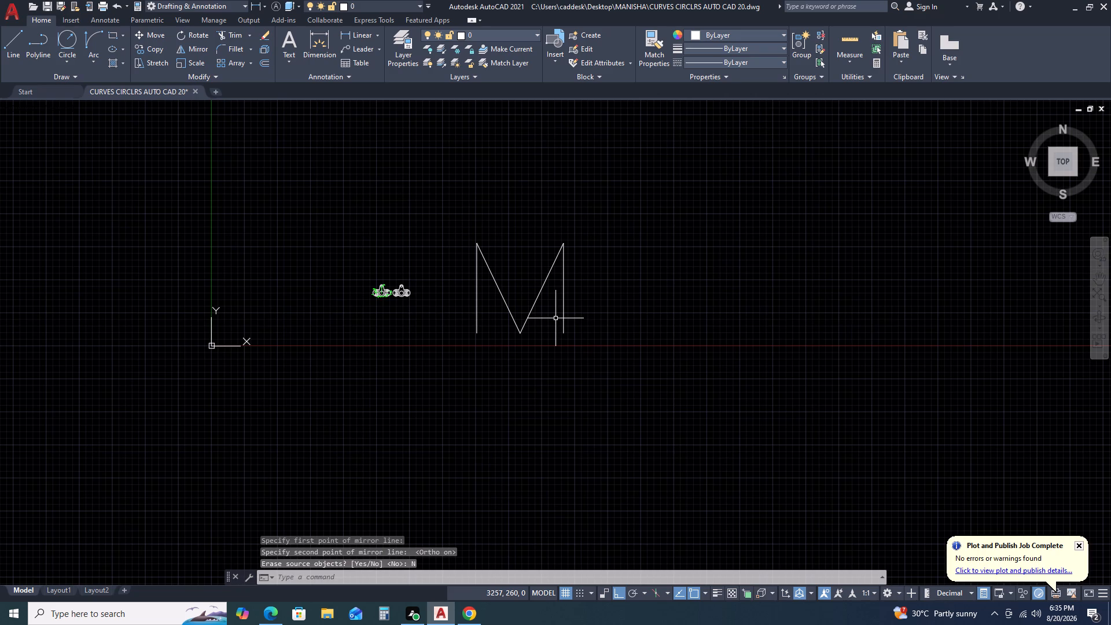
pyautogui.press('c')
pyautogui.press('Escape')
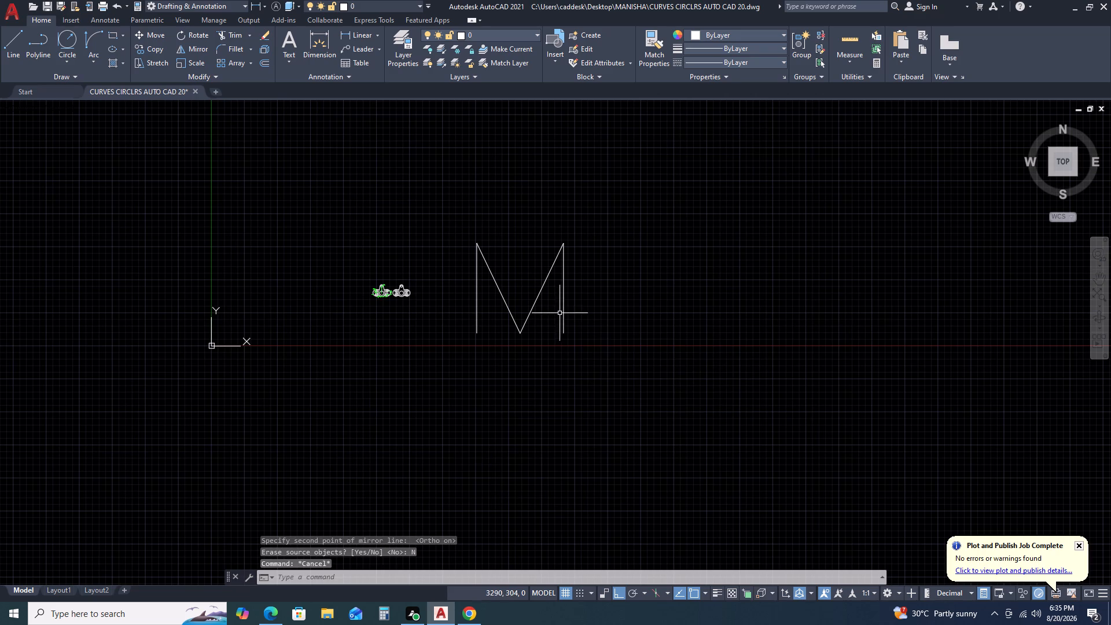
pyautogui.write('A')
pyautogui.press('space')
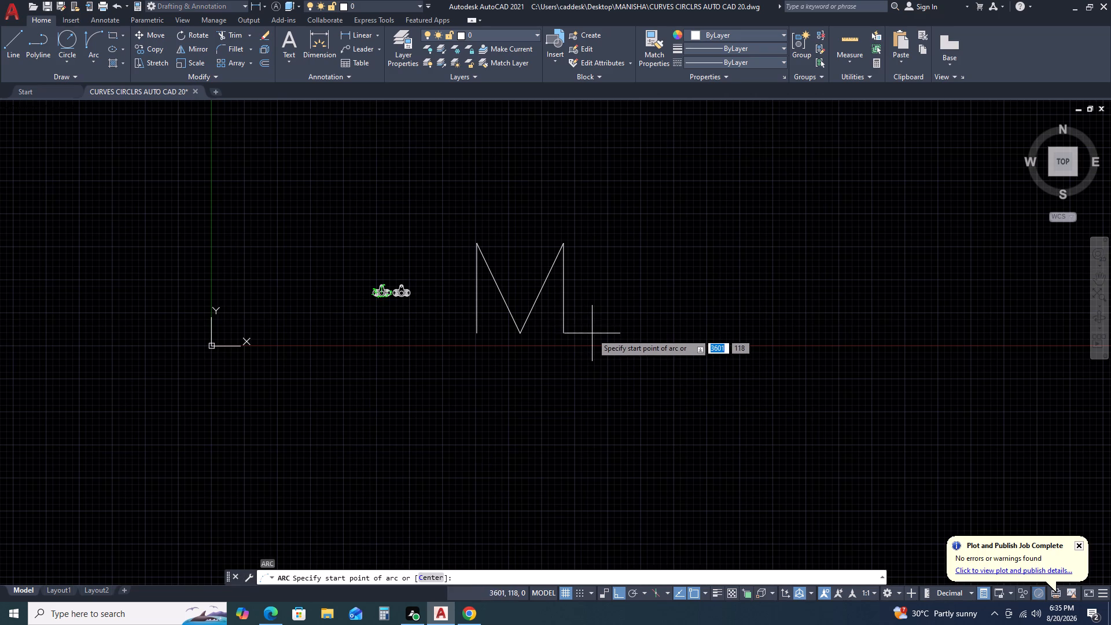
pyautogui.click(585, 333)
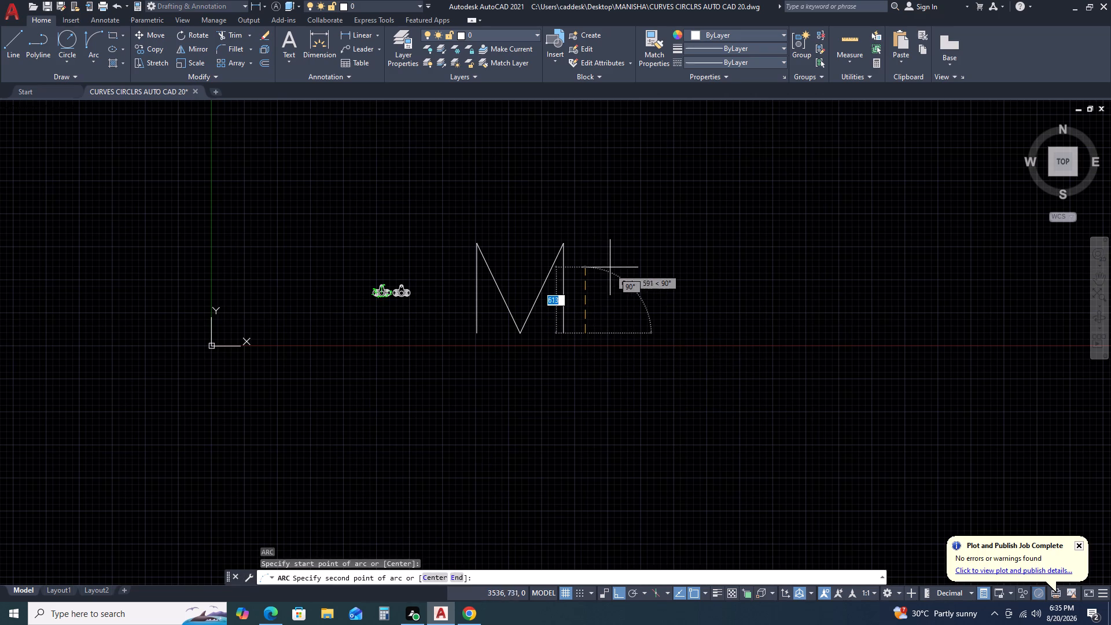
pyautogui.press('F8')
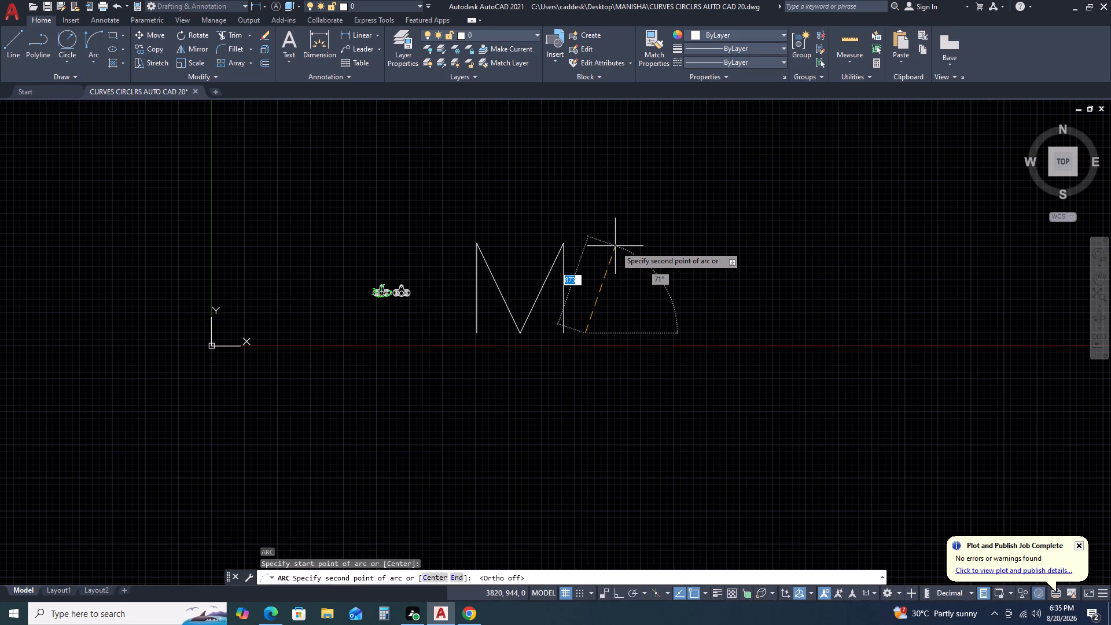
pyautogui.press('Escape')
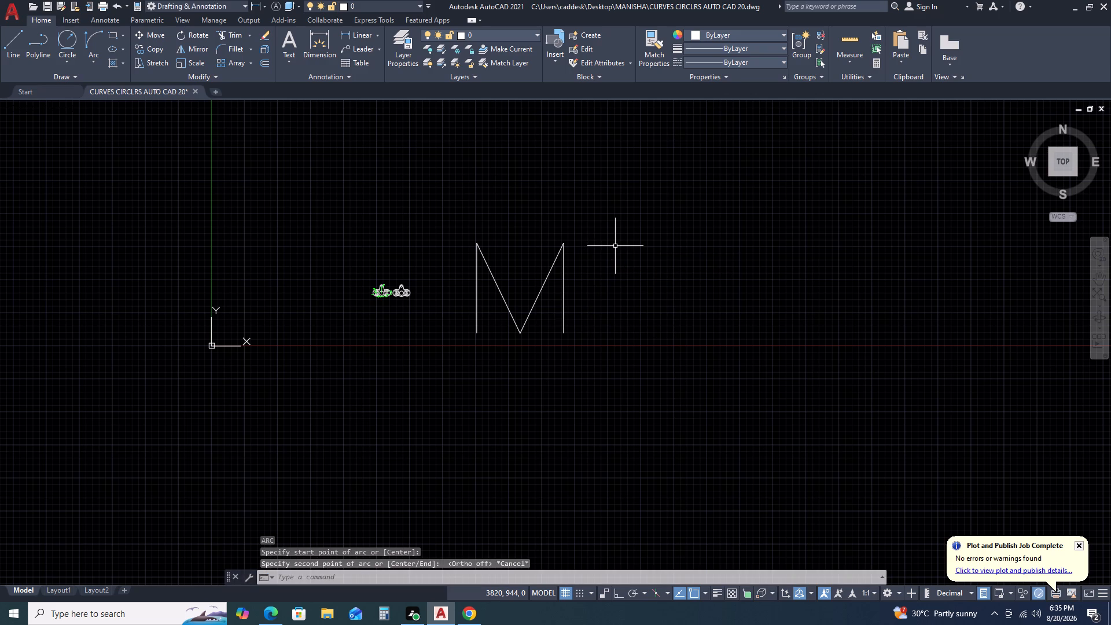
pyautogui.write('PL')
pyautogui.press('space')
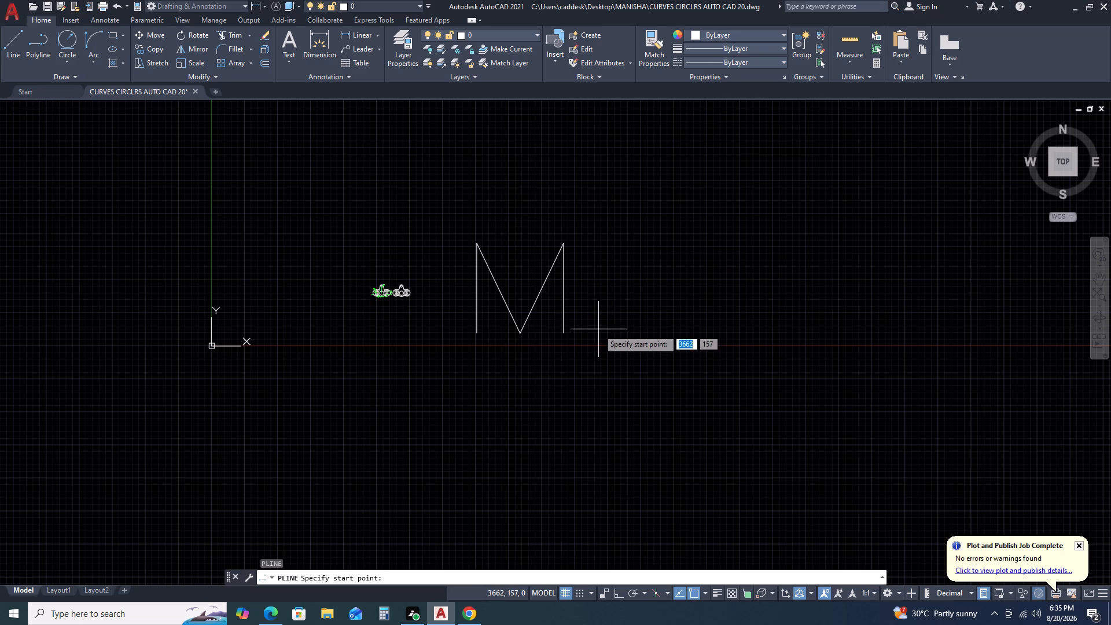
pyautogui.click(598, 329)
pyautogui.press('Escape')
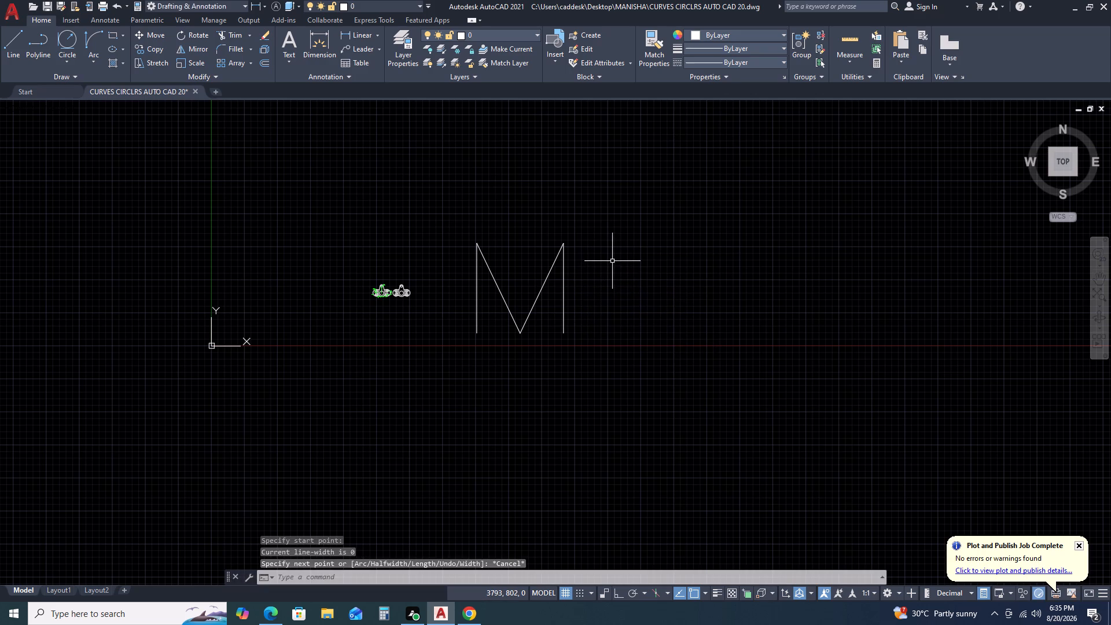
# Draw a polyline from about 3800,119 up to the M's top level and back down to about 4340,119 as the legs of an A.
pyautogui.write('PL')
pyautogui.press('space')
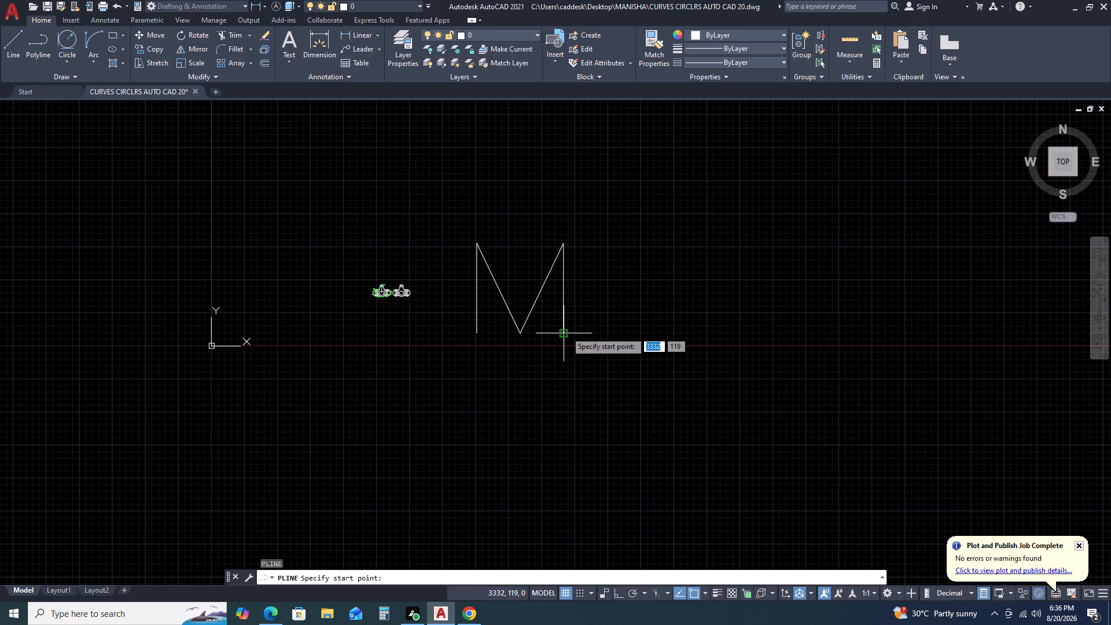
pyautogui.click(613, 332)
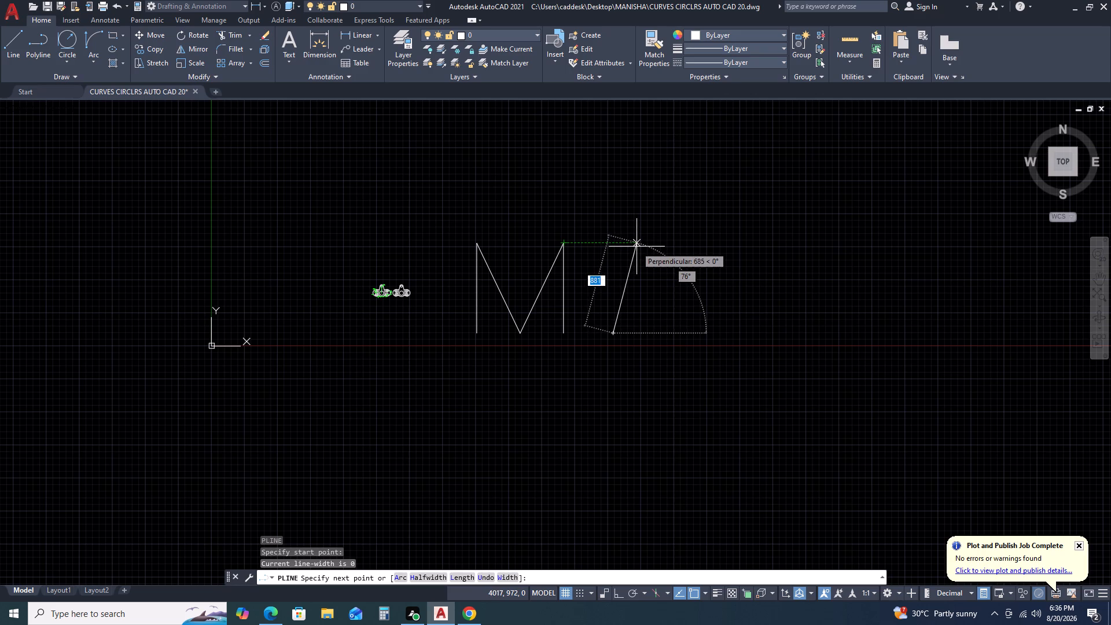
pyautogui.click(640, 245)
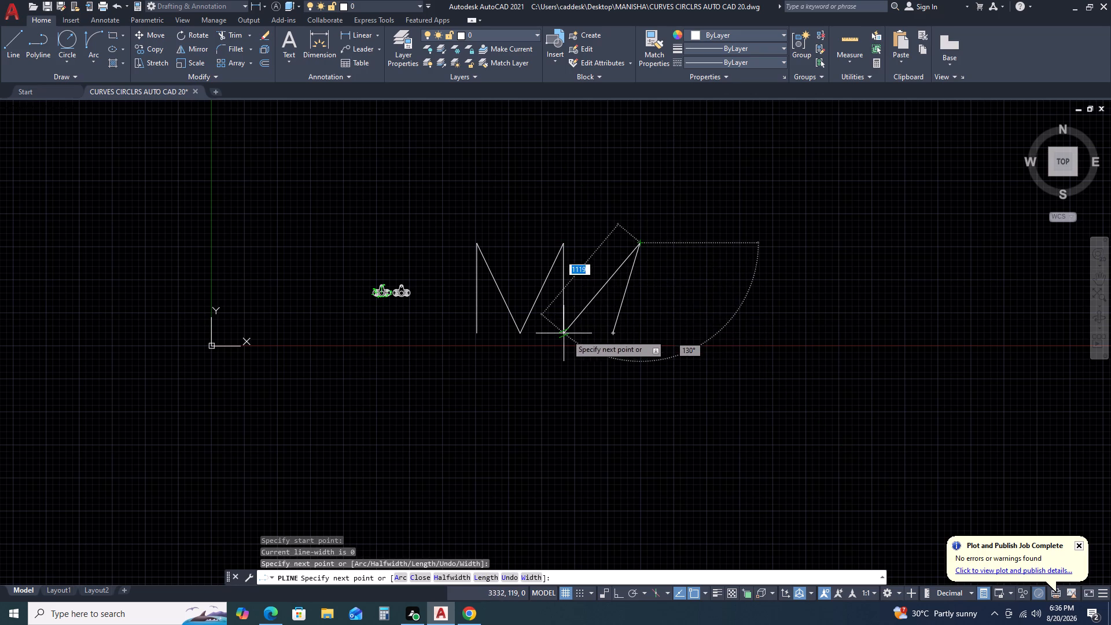
pyautogui.click(670, 334)
pyautogui.press('Escape')
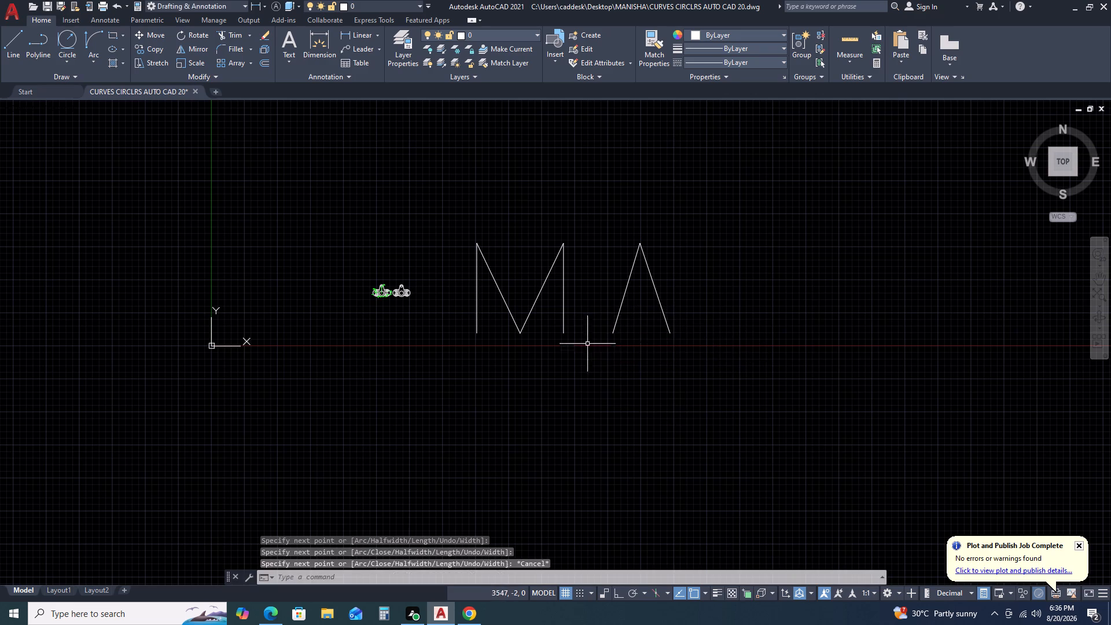
# Draw a horizontal polyline between the midpoints of the two legs as the A's crossbar.
pyautogui.press('space')
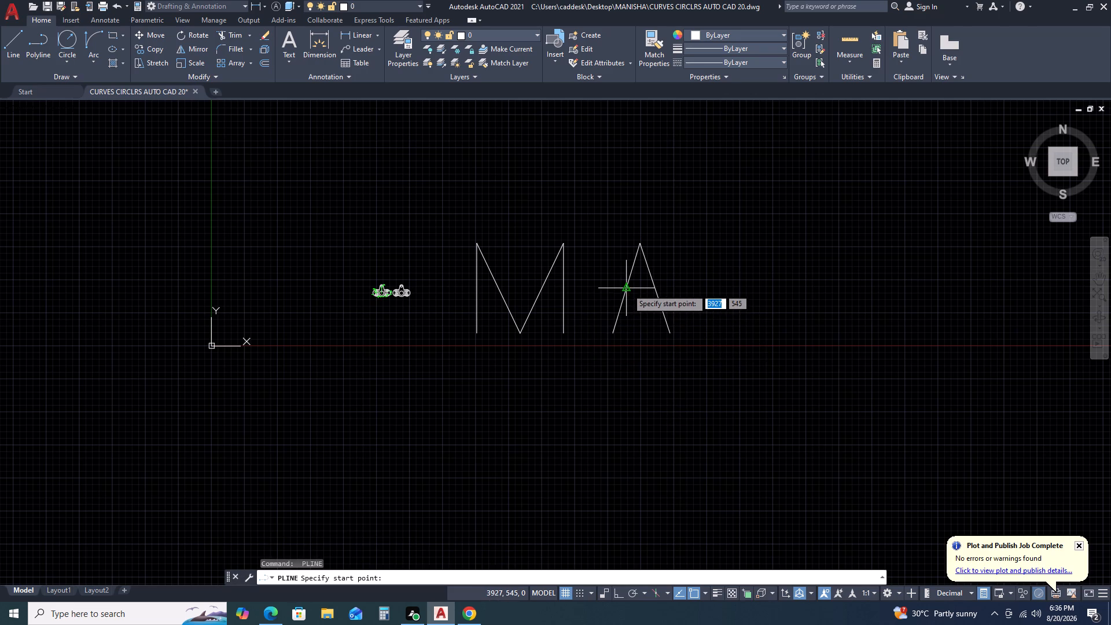
pyautogui.click(627, 289)
pyautogui.click(659, 288)
pyautogui.press('Escape')
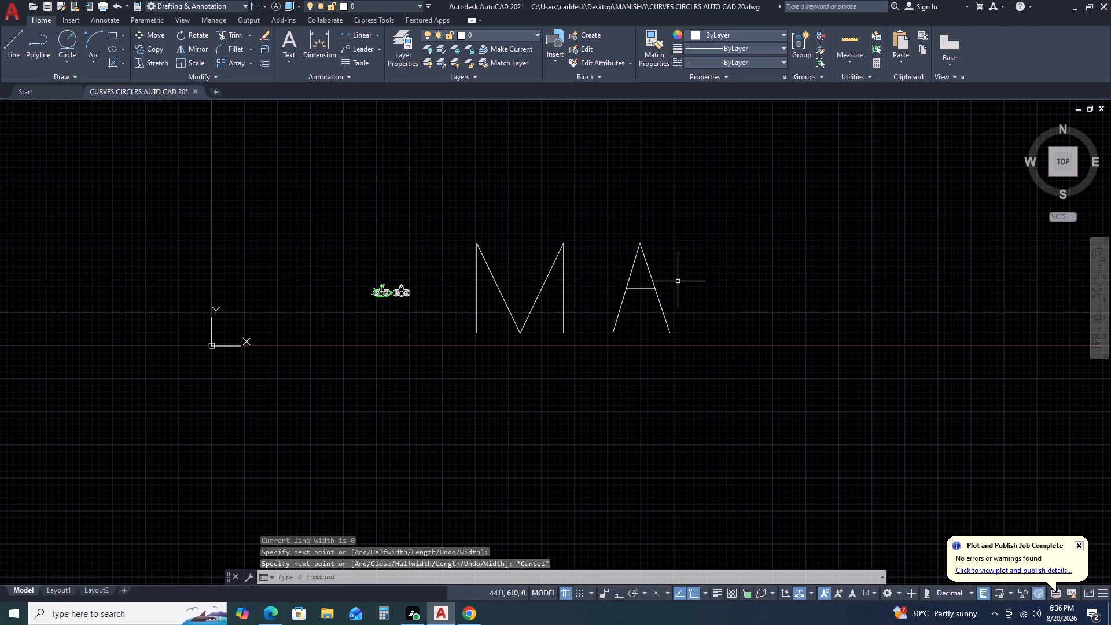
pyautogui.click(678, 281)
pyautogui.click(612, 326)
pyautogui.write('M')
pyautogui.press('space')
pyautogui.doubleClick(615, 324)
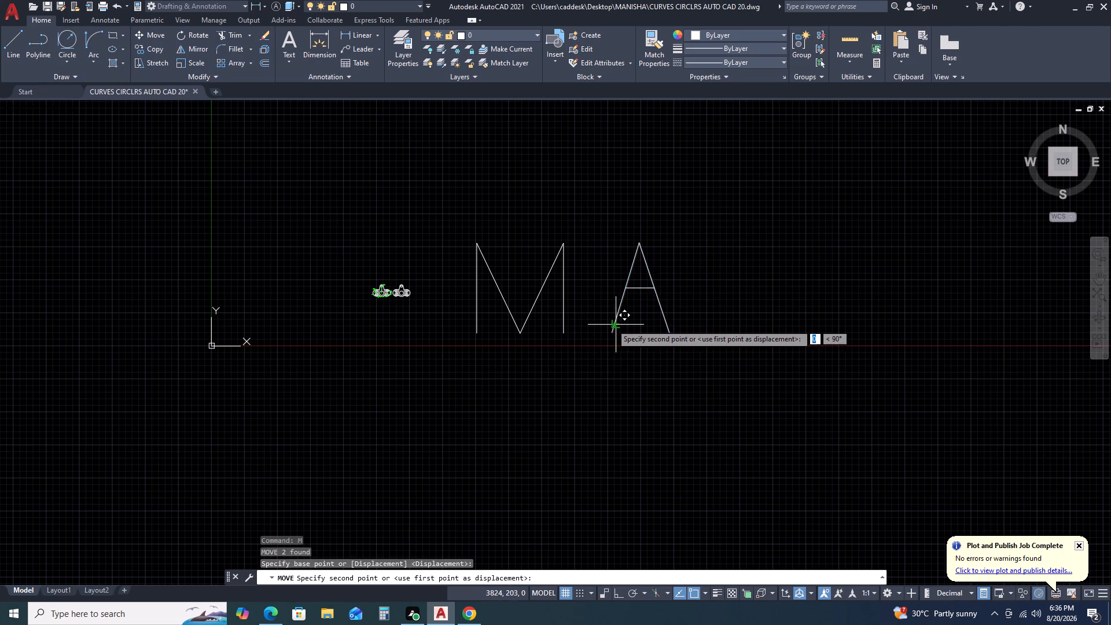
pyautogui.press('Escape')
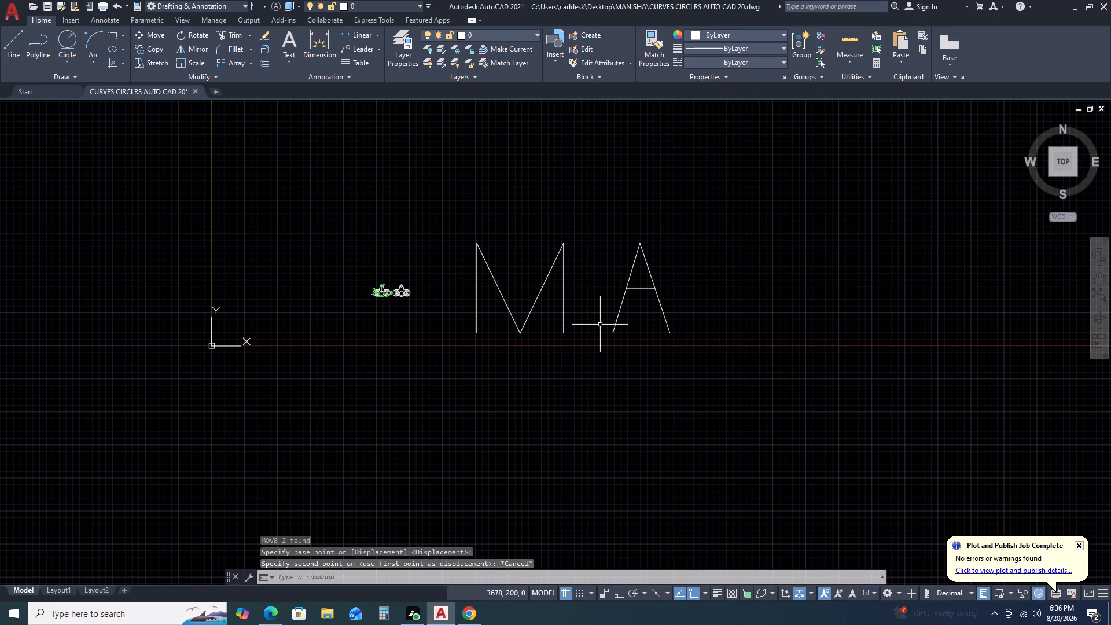
# Move the whole A horizontally about 320 closer to the M, using its lower outer endpoint nearest the M as base point.
pyautogui.moveTo(706, 285); pyautogui.dragTo(688, 293)
pyautogui.click(619, 314)
pyautogui.press('m')
pyautogui.press('space')
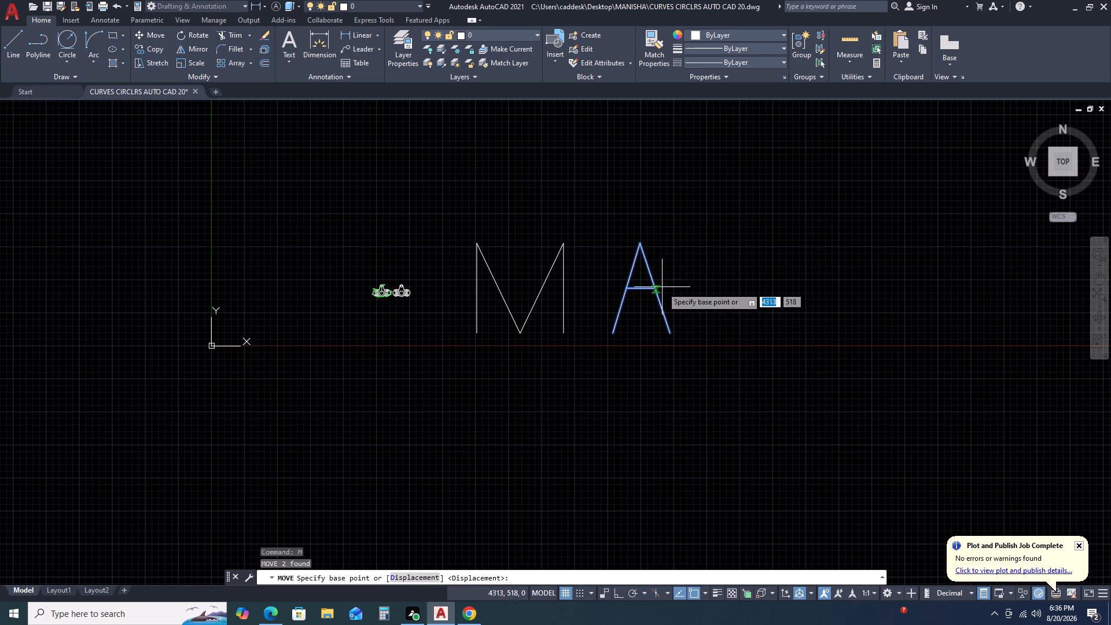
pyautogui.click(615, 334)
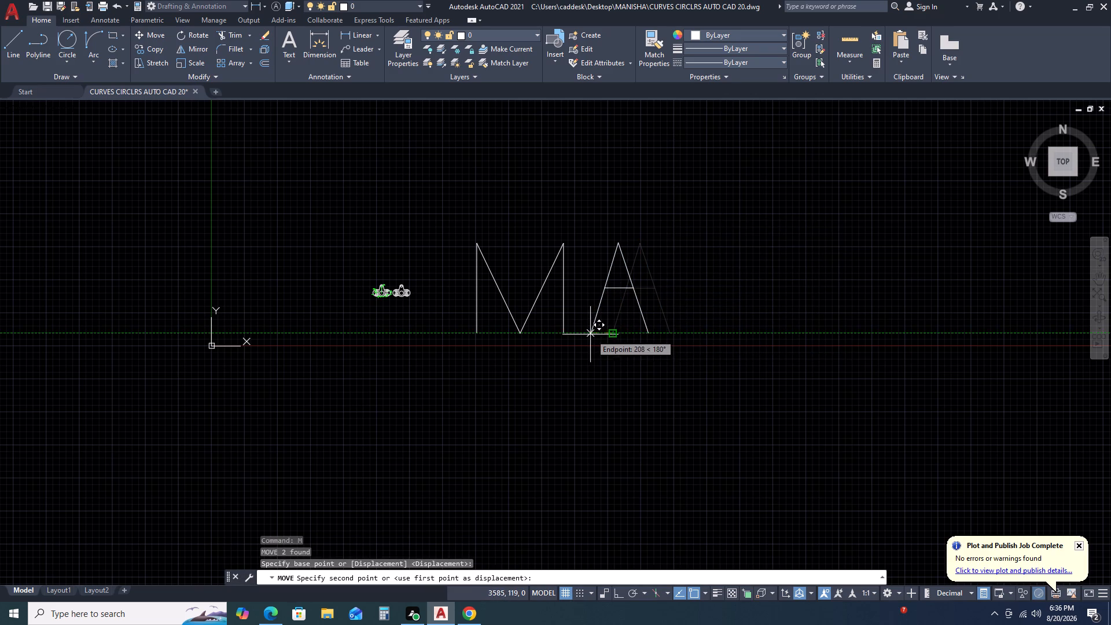
pyautogui.click(579, 332)
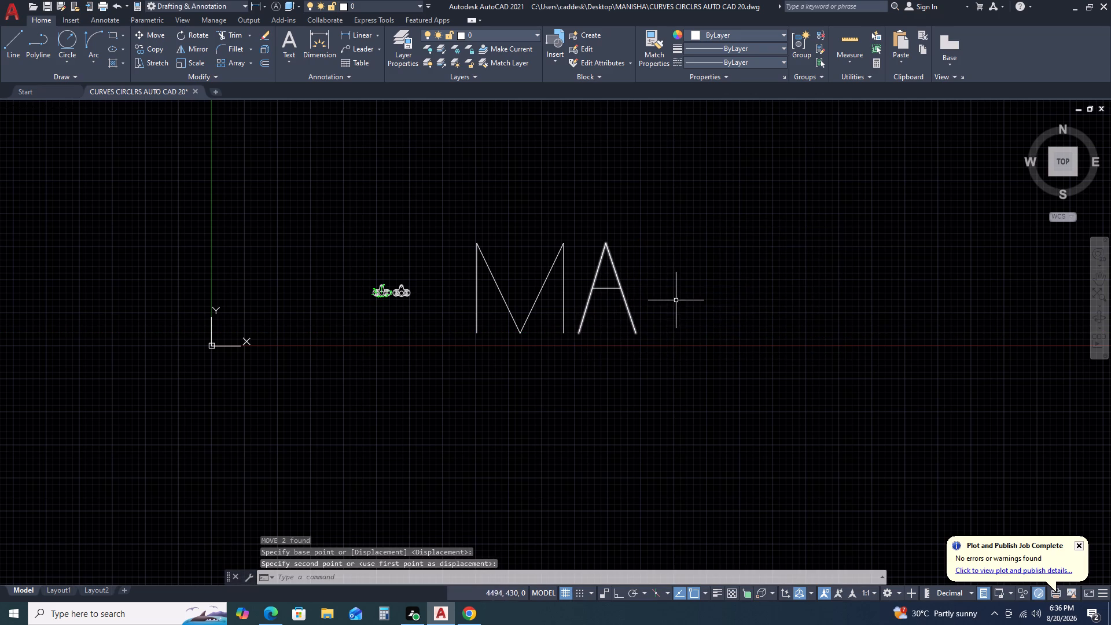
# Draw an N beside the A as one polyline starting at about 4250,119, roughly 470 wide and 853 tall, level with the other letters.
pyautogui.scroll(-2, 665, 300)
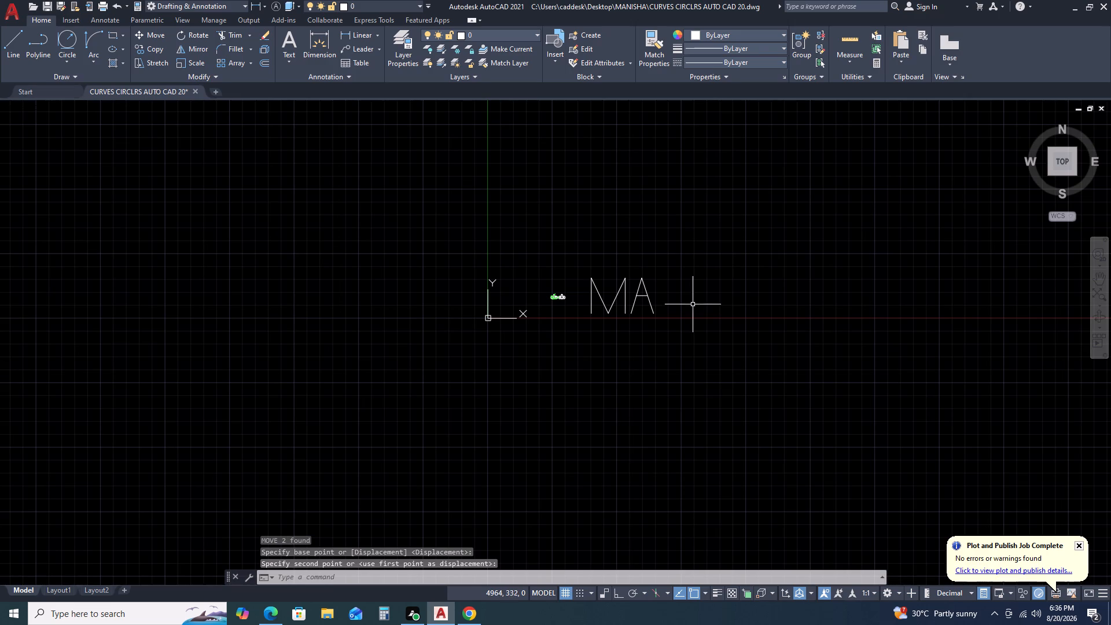
pyautogui.press('p')
pyautogui.write('L')
pyautogui.press('space')
pyautogui.scroll(2, 669, 318)
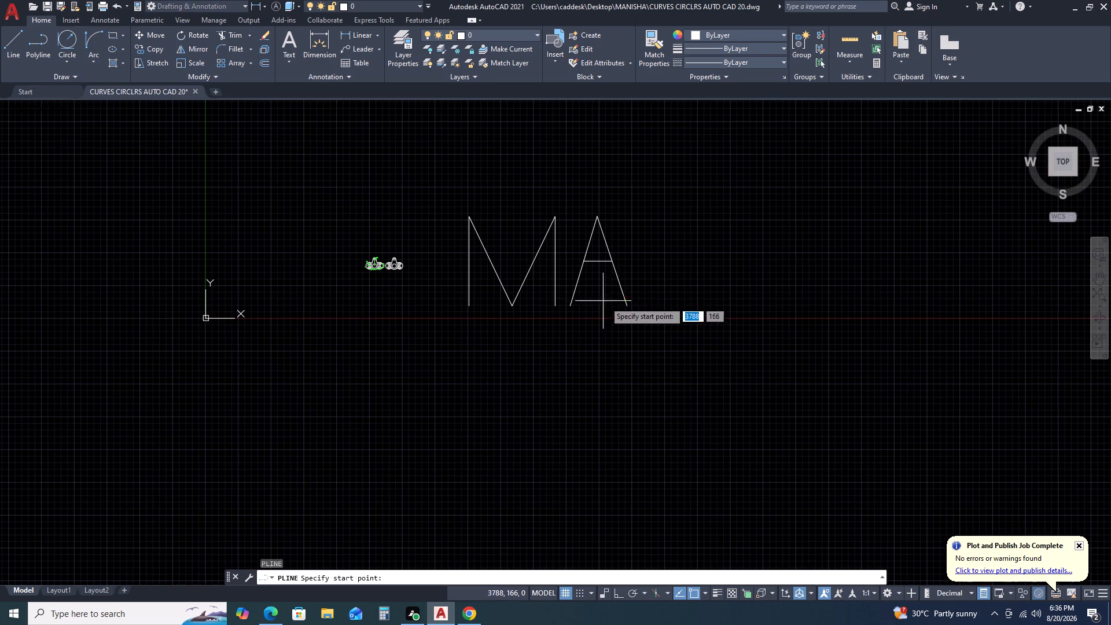
pyautogui.click(652, 304)
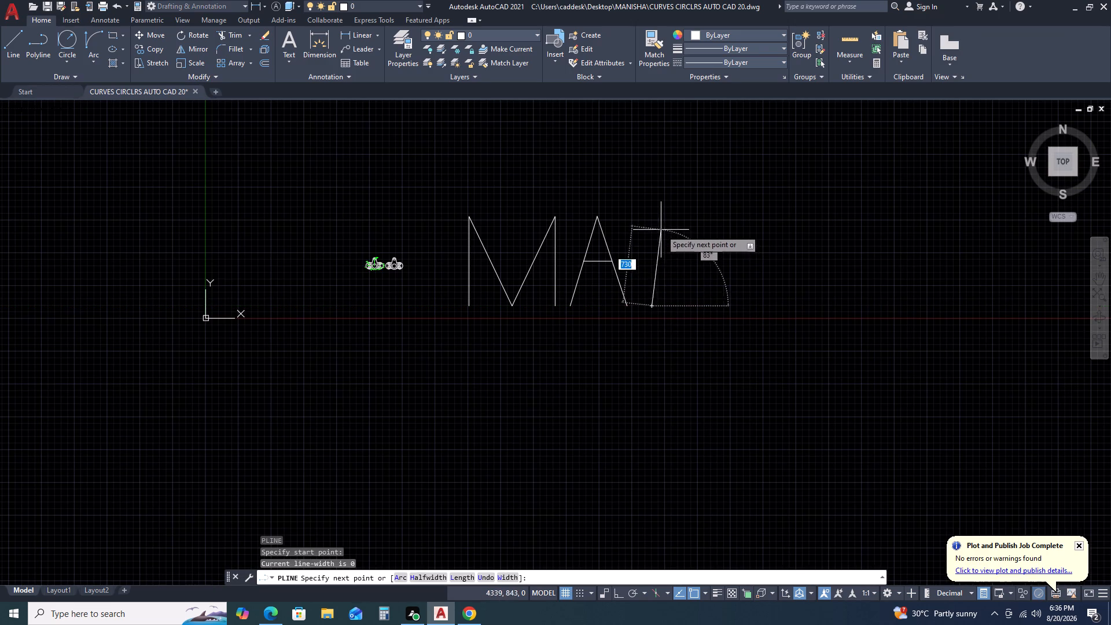
pyautogui.press('F8')
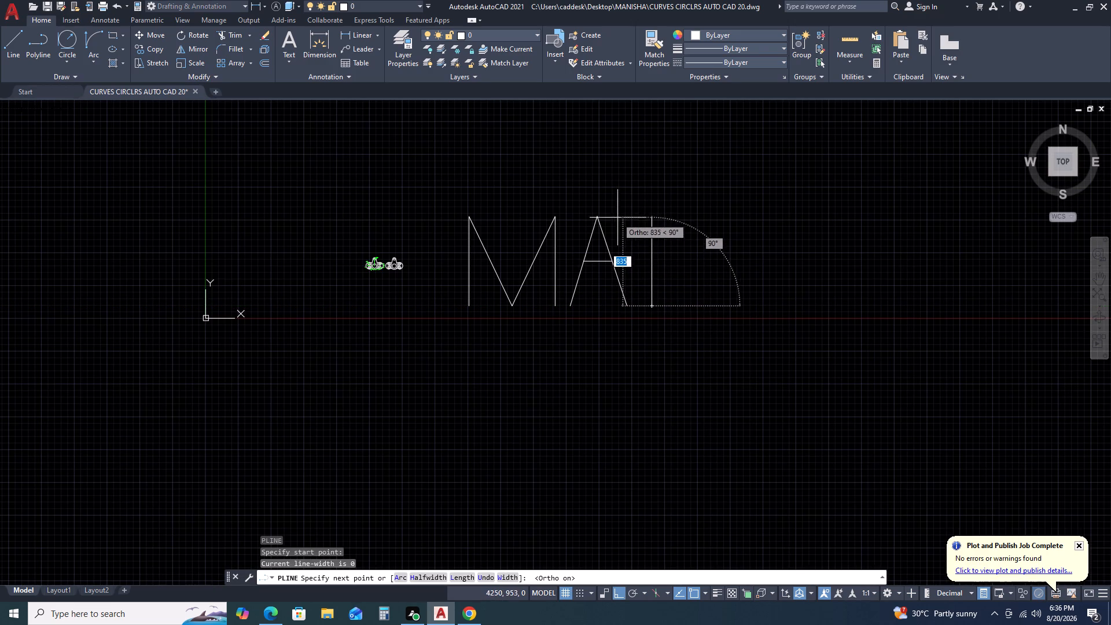
pyautogui.click(650, 216)
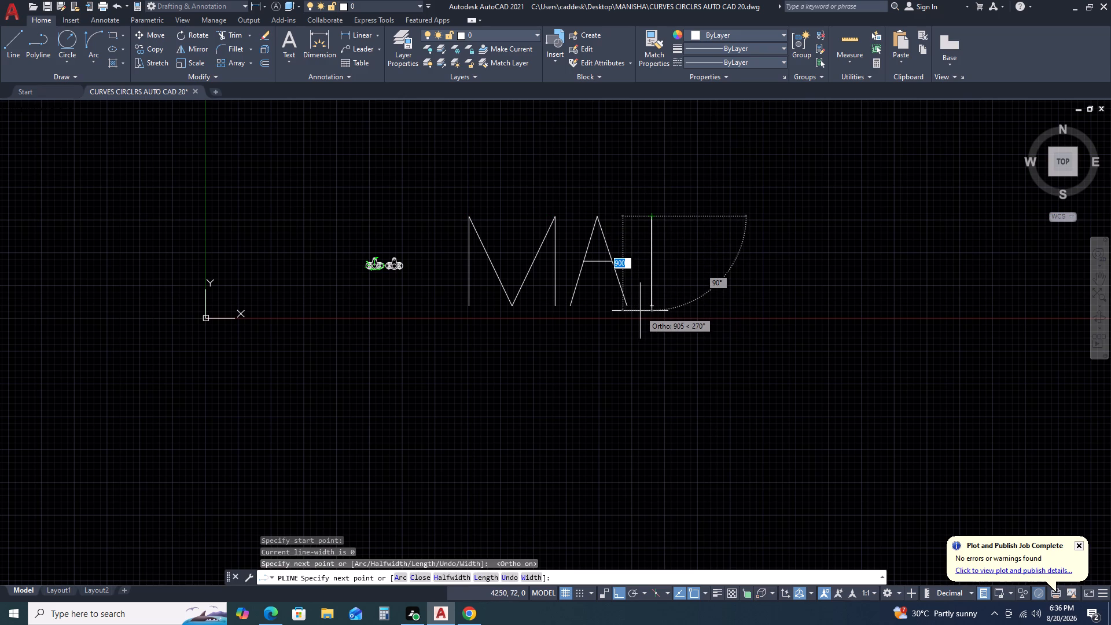
pyautogui.press('F8')
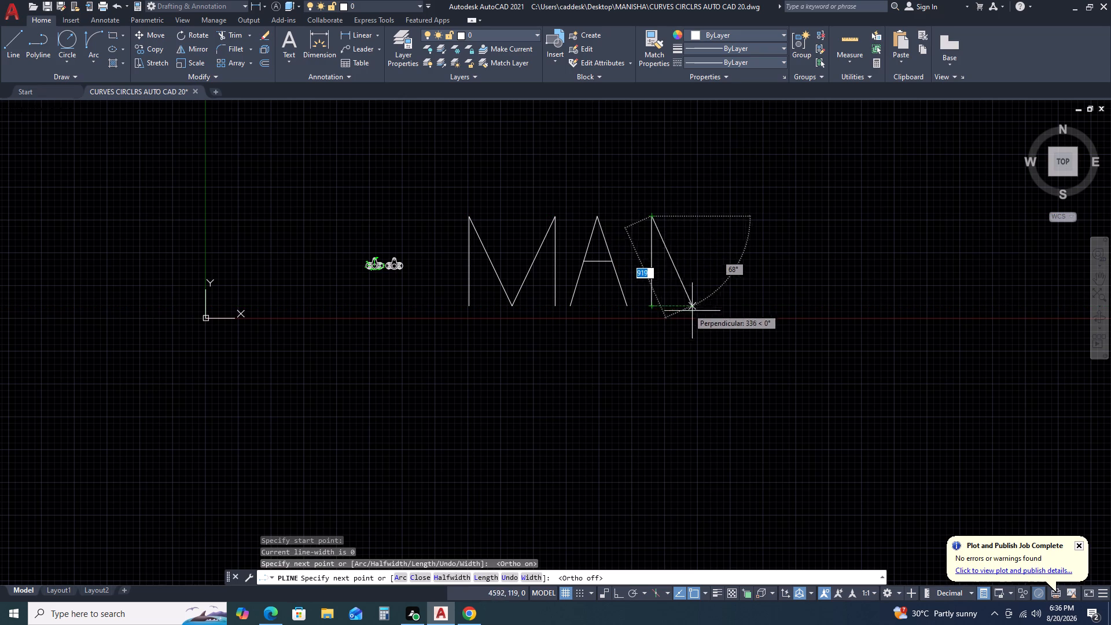
pyautogui.click(701, 307)
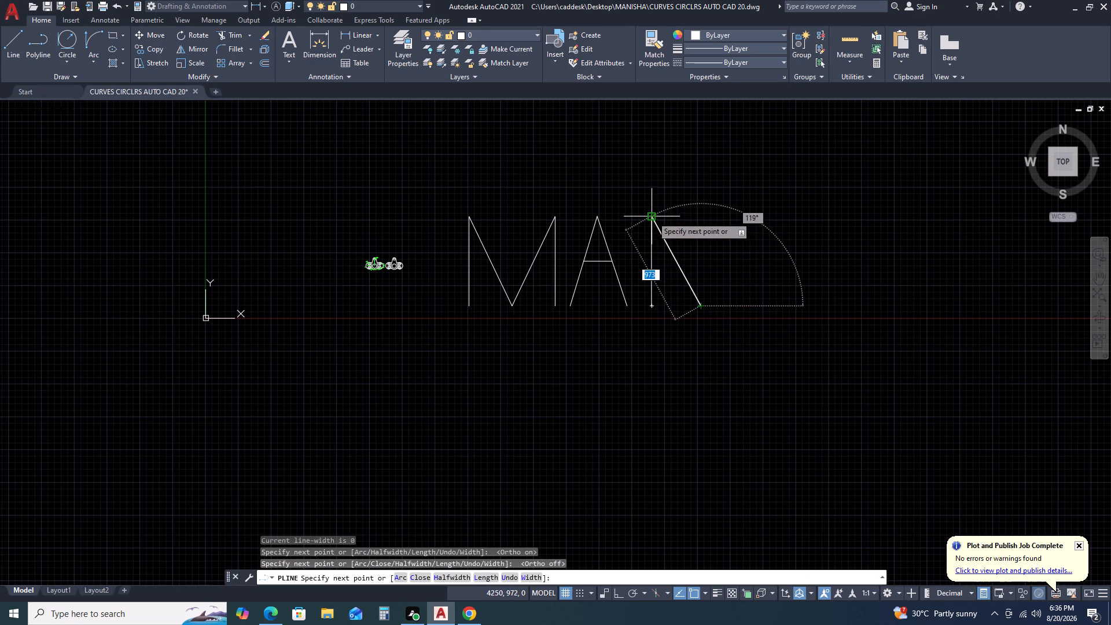
pyautogui.click(702, 215)
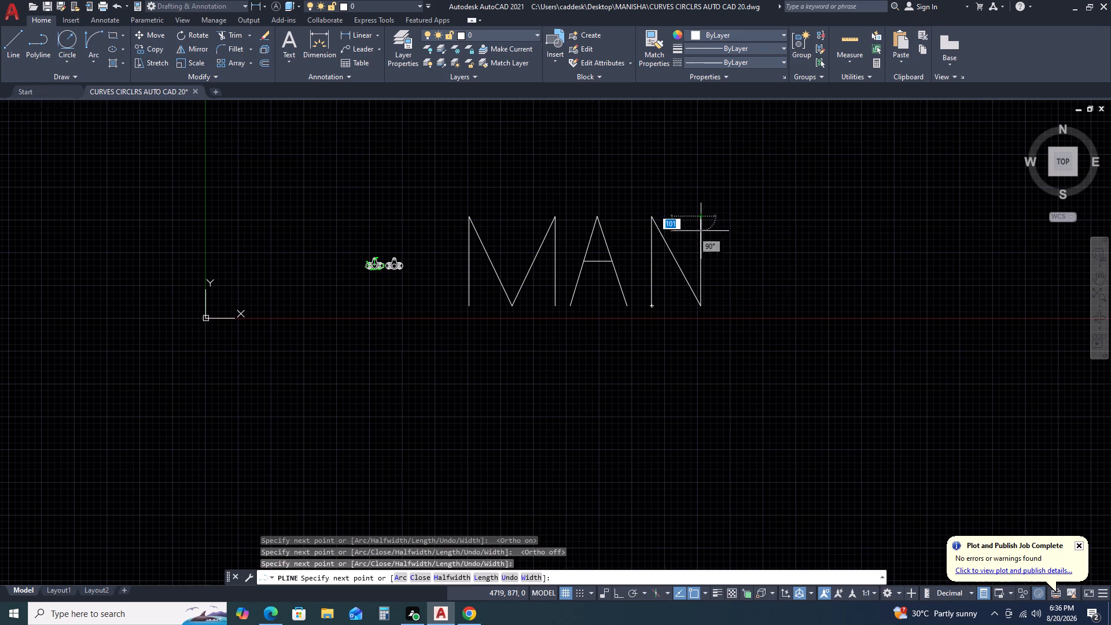
pyautogui.press('Escape')
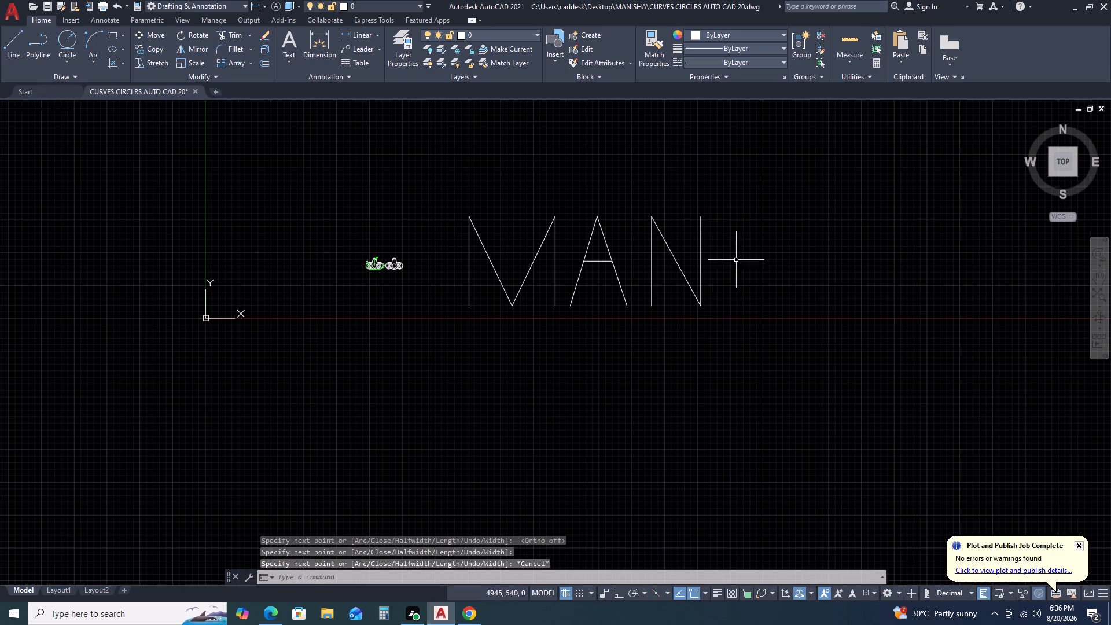
# Move the N horizontally about 110 closer to the A, keeping it on the base level.
pyautogui.click(727, 205)
pyautogui.click(649, 319)
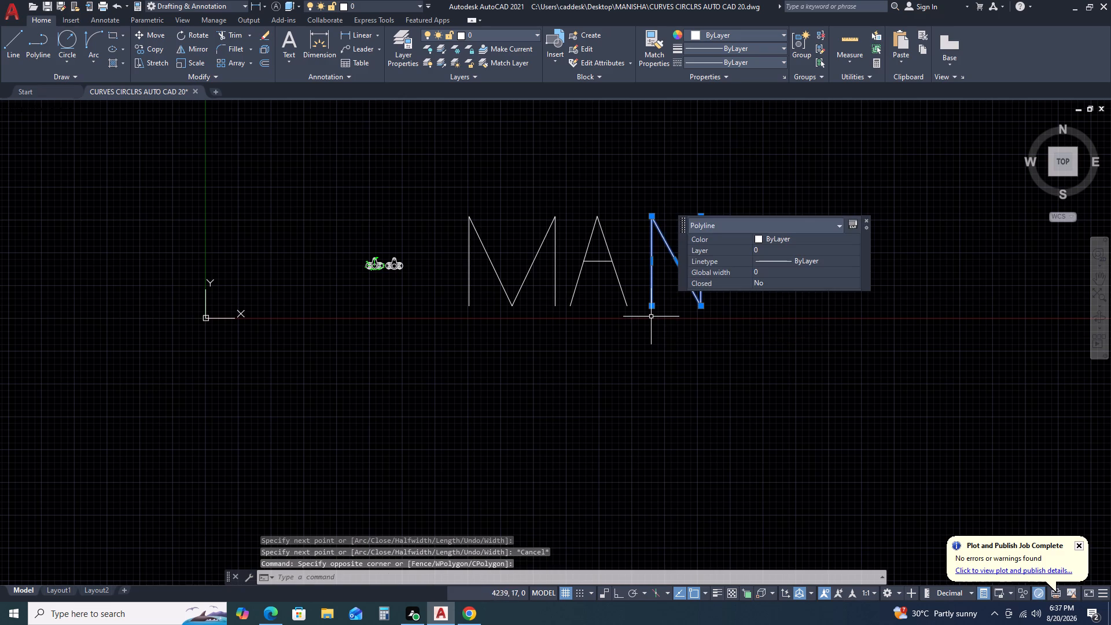
pyautogui.press('m')
pyautogui.press('space')
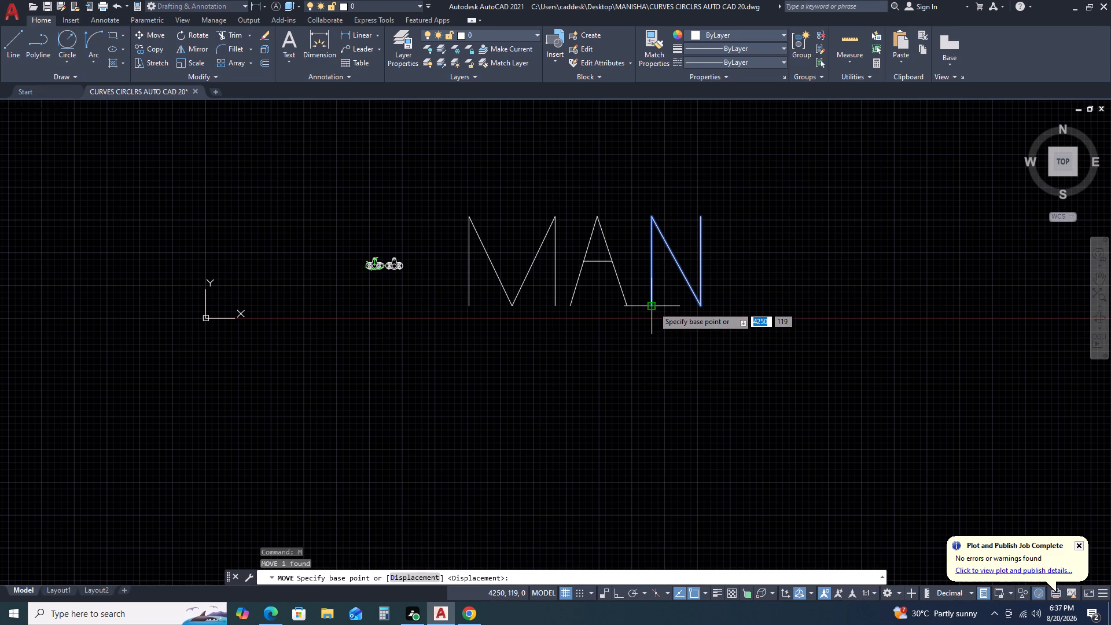
pyautogui.click(653, 306)
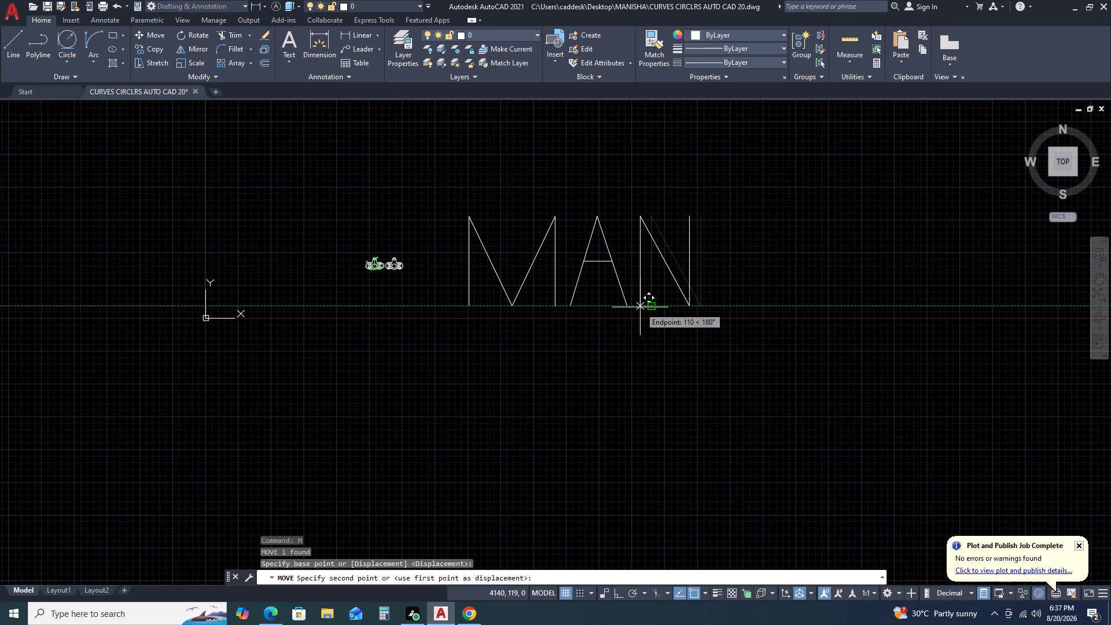
pyautogui.click(640, 307)
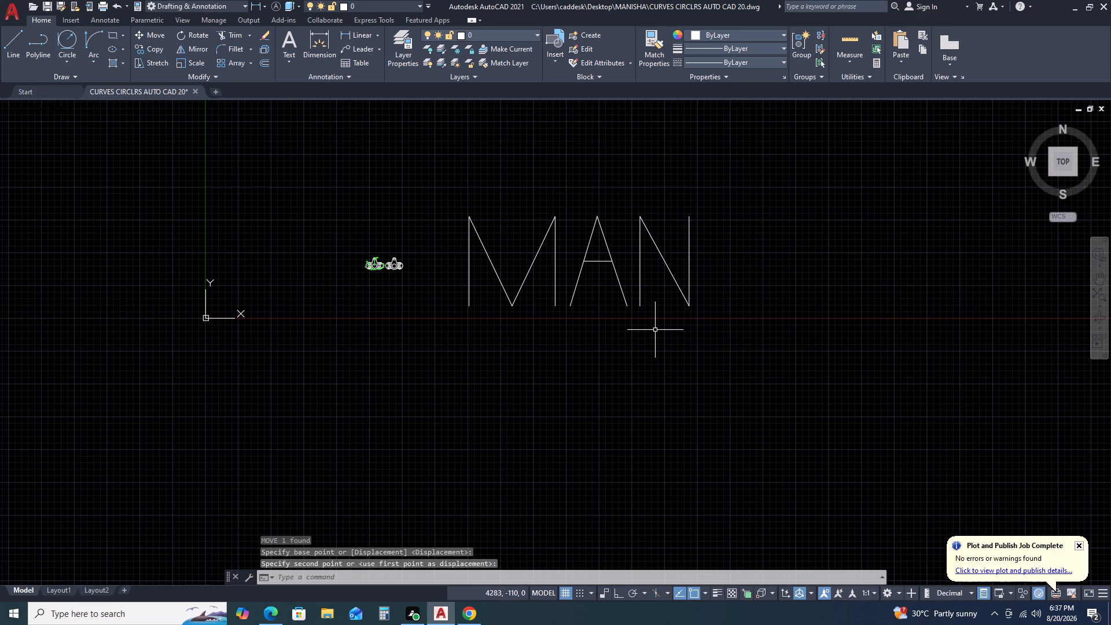
# Draw a horizontal polyline about 400 long from about 4790,972 beside the N as the top bar of an I.
pyautogui.press('p')
pyautogui.press('l')
pyautogui.press('space')
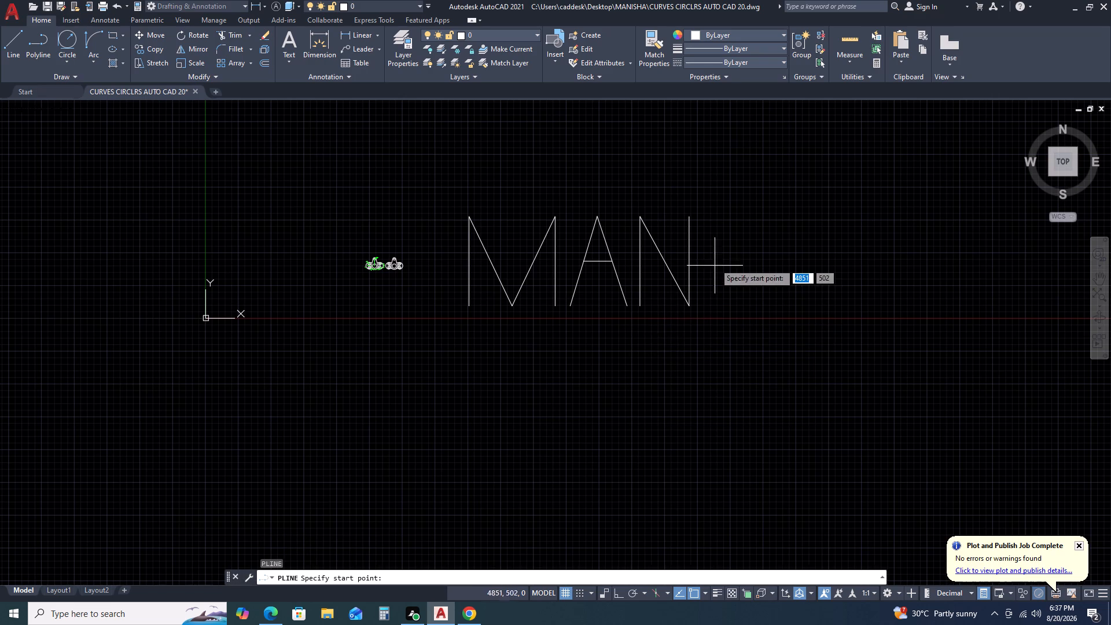
pyautogui.click(708, 216)
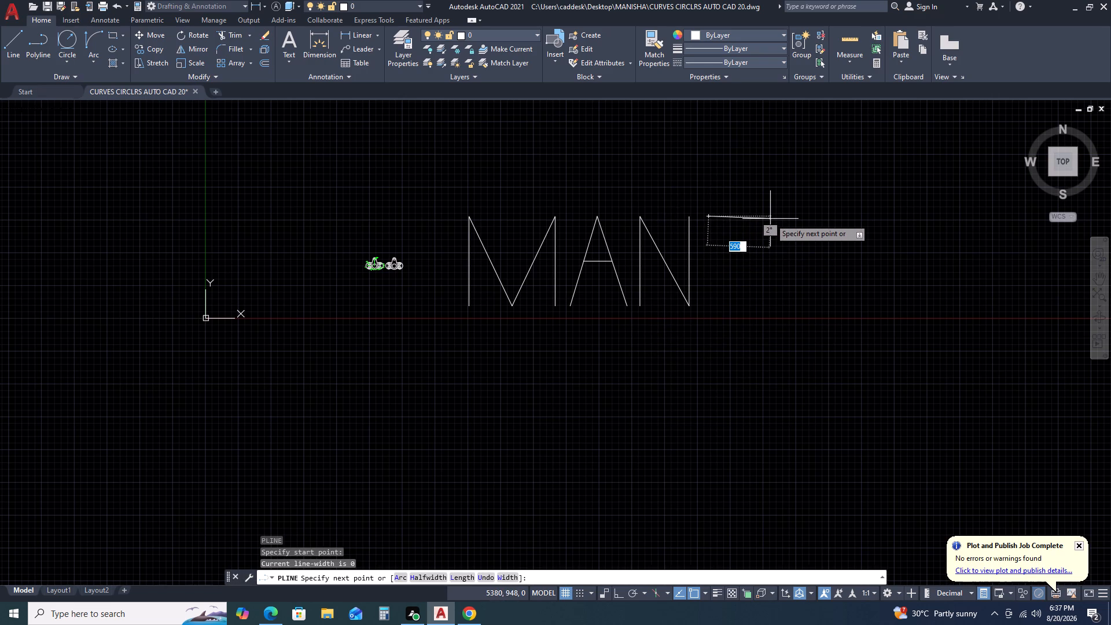
pyautogui.press('F8')
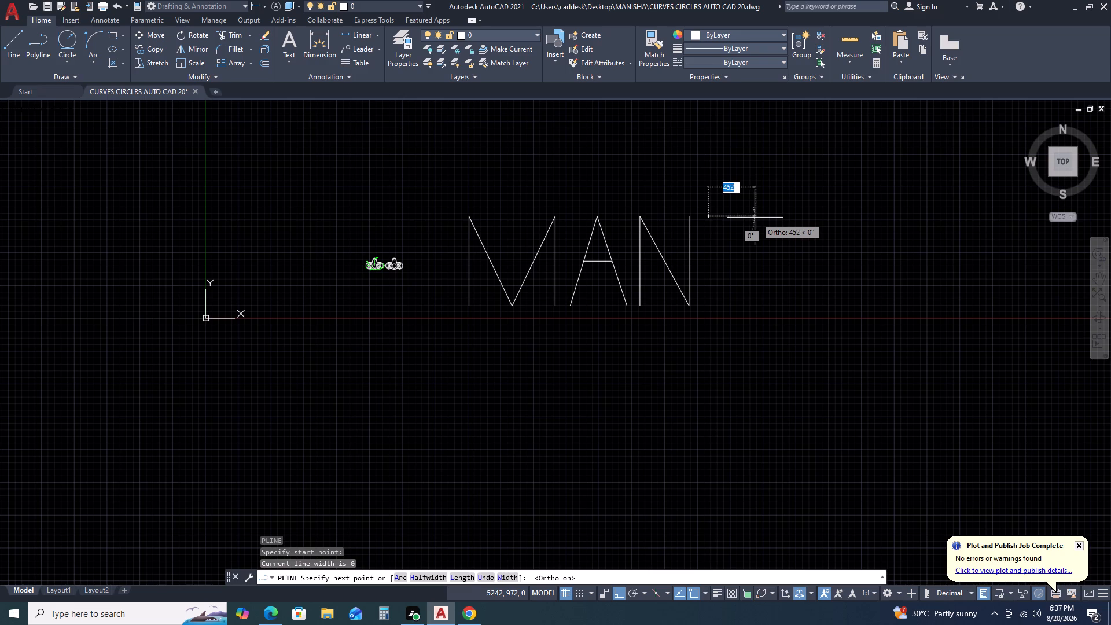
pyautogui.click(751, 218)
pyautogui.press('space')
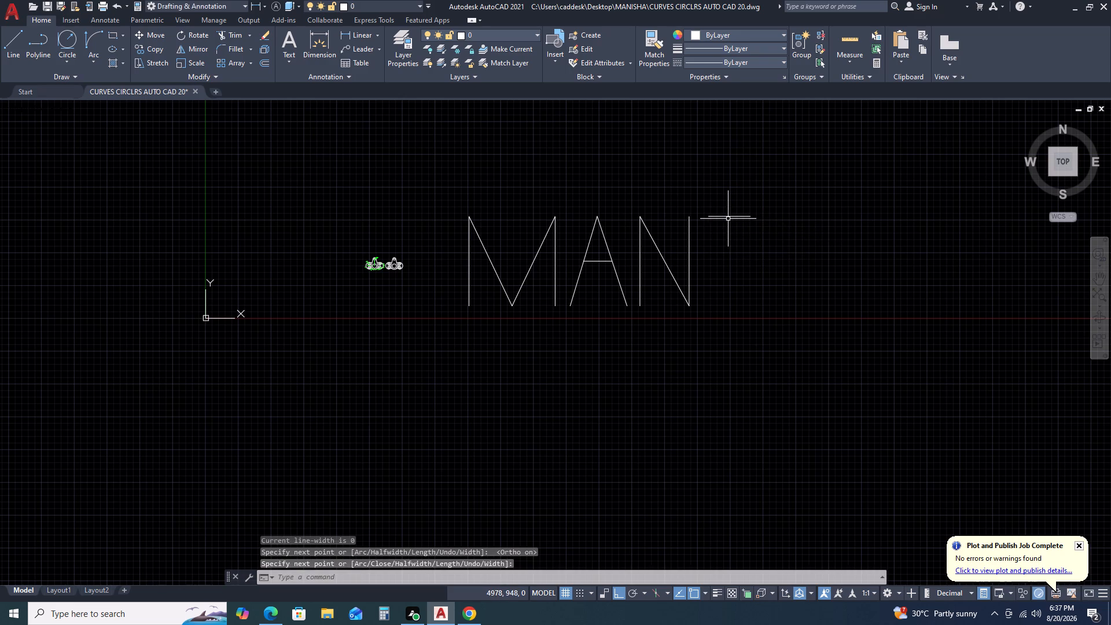
# Draw a vertical polyline from the top bar's midpoint about 853 down to the letters' base level as the I's stem.
pyautogui.press('space')
pyautogui.click(729, 218)
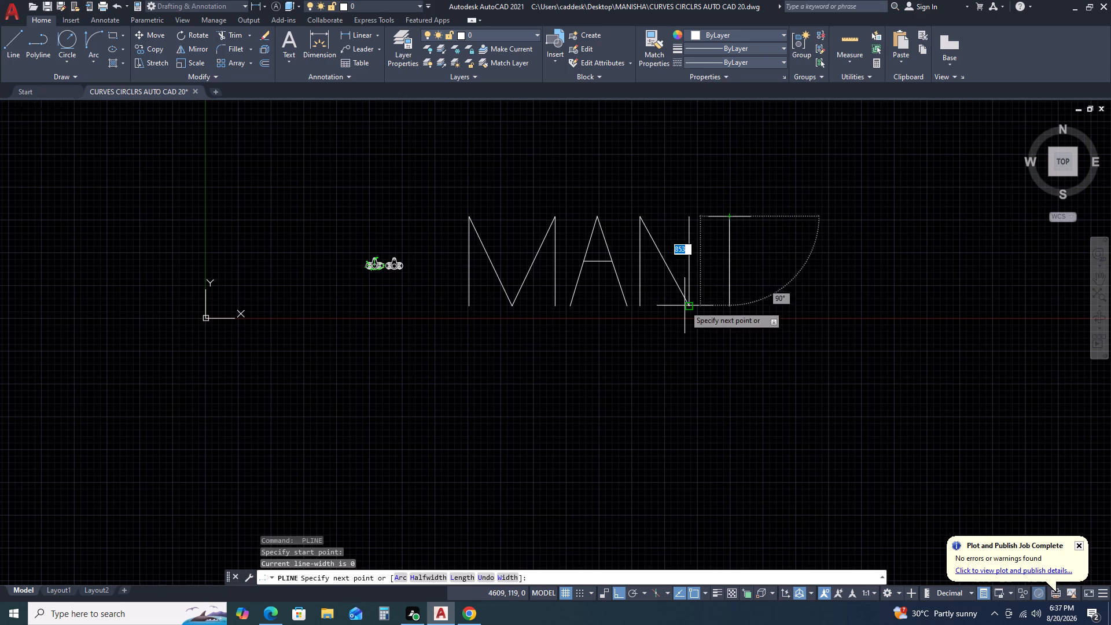
pyautogui.click(730, 304)
pyautogui.press('Escape')
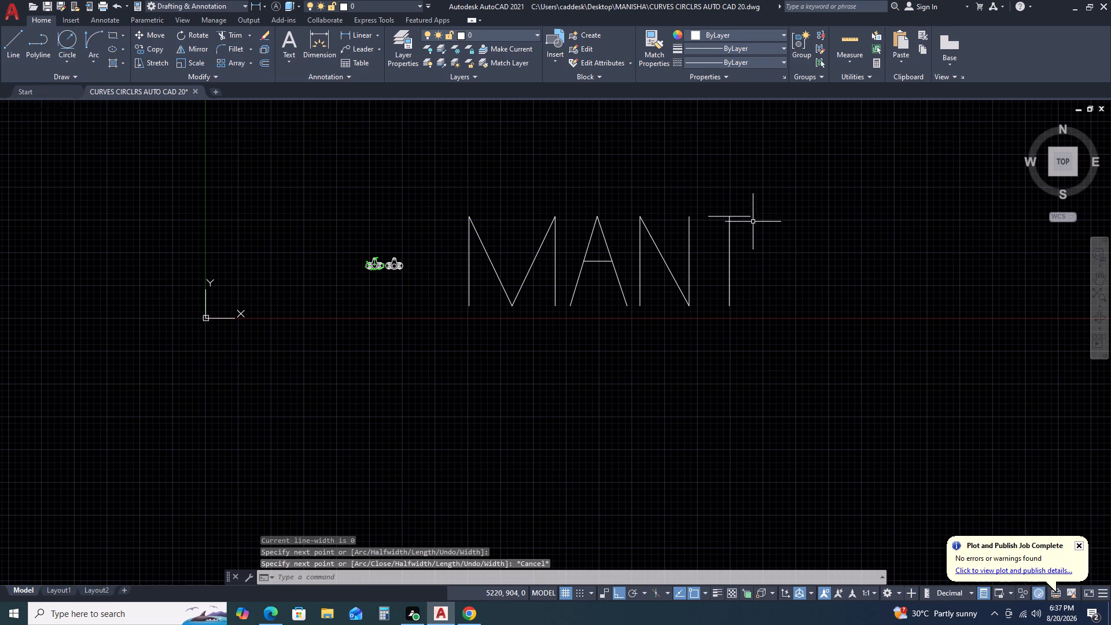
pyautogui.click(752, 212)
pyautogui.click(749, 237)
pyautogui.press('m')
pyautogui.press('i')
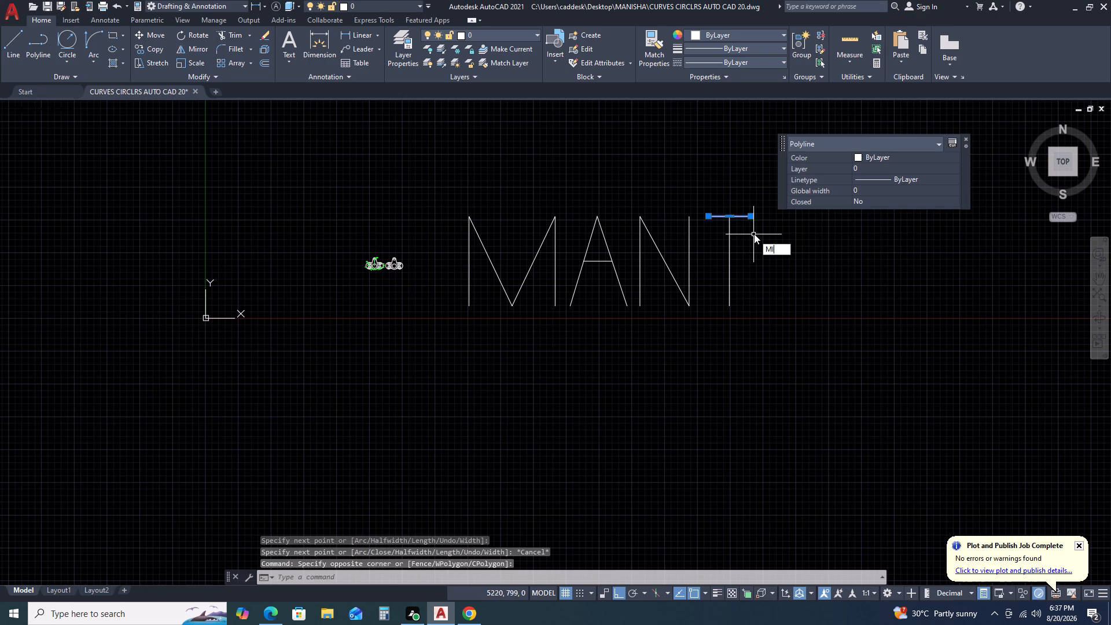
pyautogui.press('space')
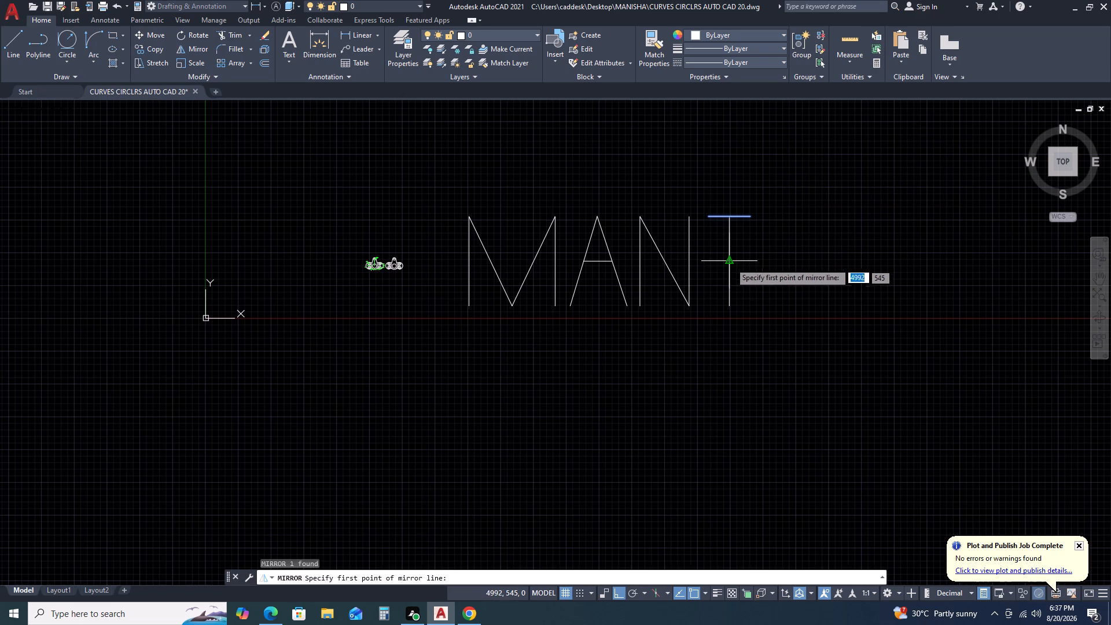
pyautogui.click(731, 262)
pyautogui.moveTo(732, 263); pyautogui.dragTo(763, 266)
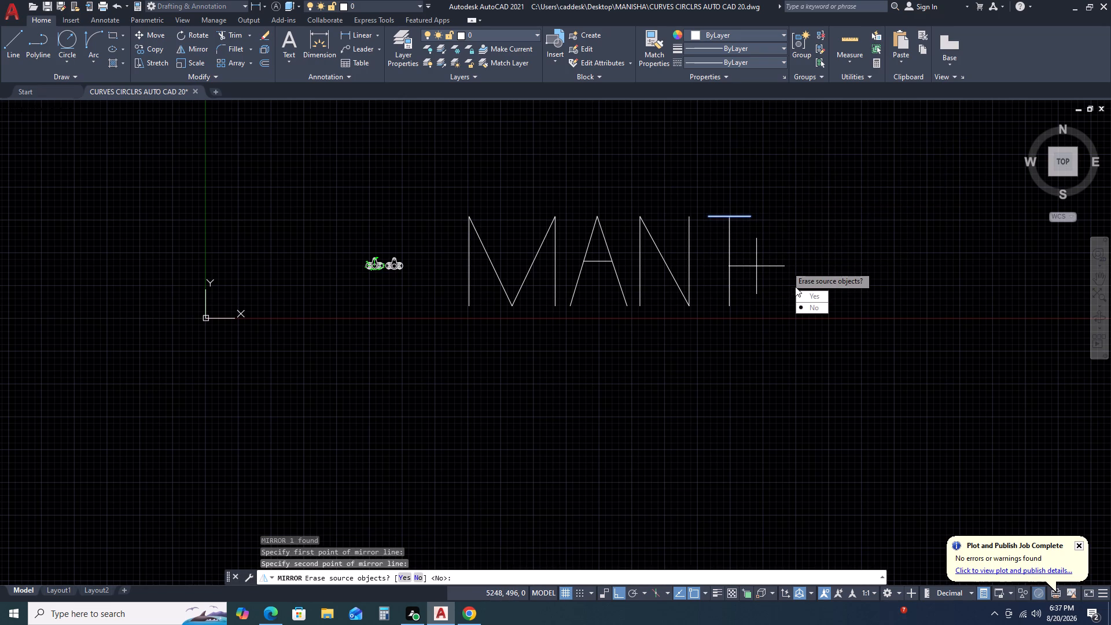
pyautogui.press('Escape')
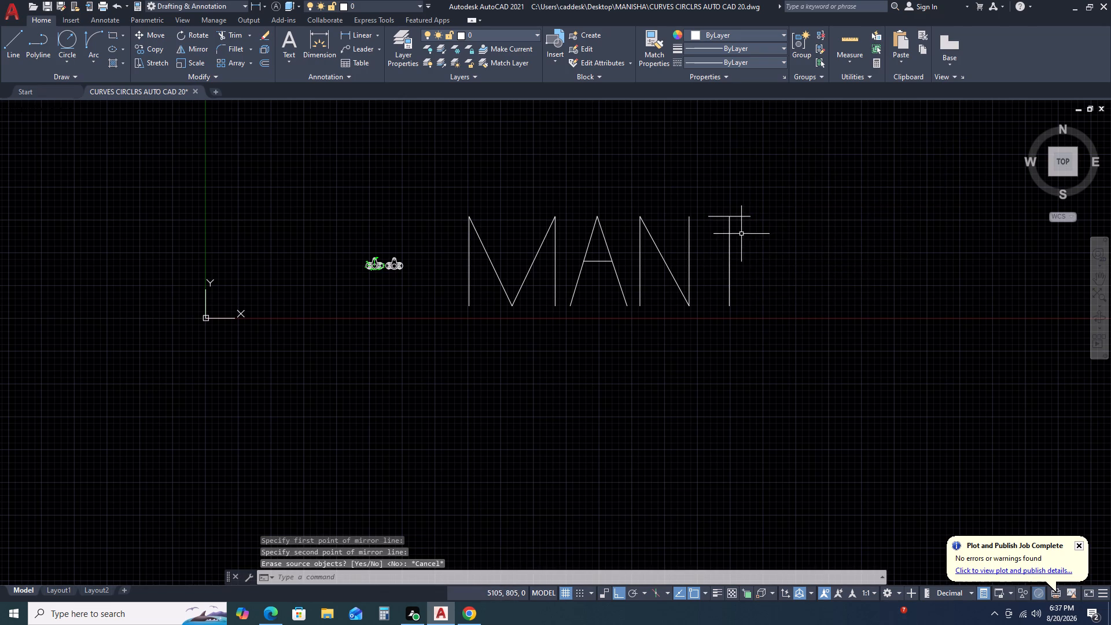
# Mirror the I's top bar about a horizontal line through the stem's midpoint, keeping the original, to form the bottom bar.
pyautogui.click(744, 225)
pyautogui.click(737, 200)
pyautogui.write('MI')
pyautogui.press('space')
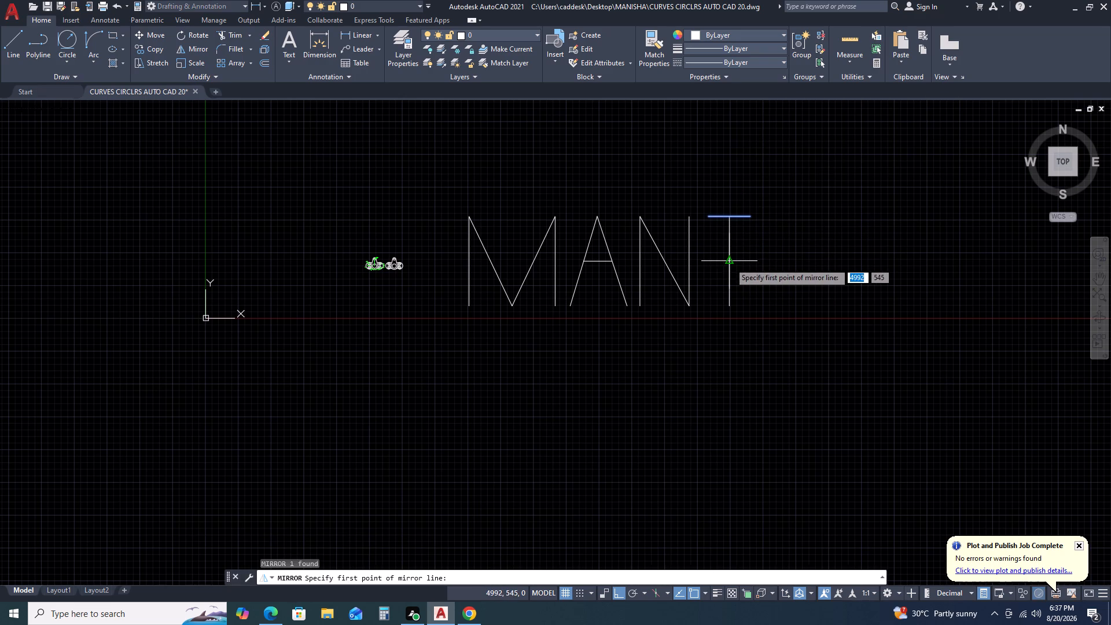
pyautogui.click(731, 264)
pyautogui.click(796, 247)
pyautogui.click(821, 295)
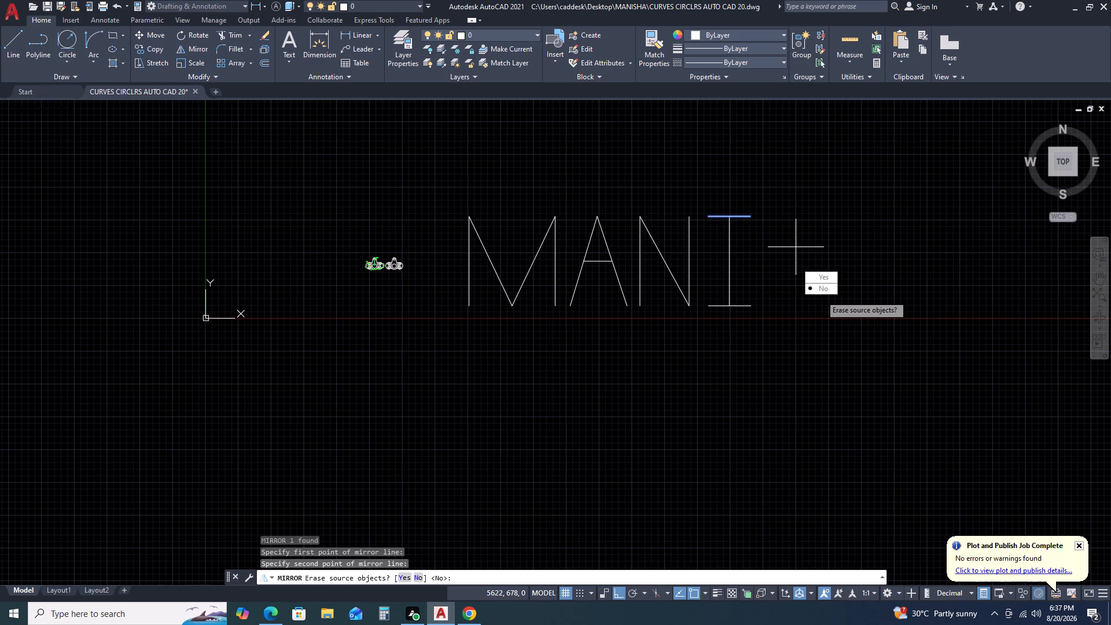
pyautogui.click(841, 338)
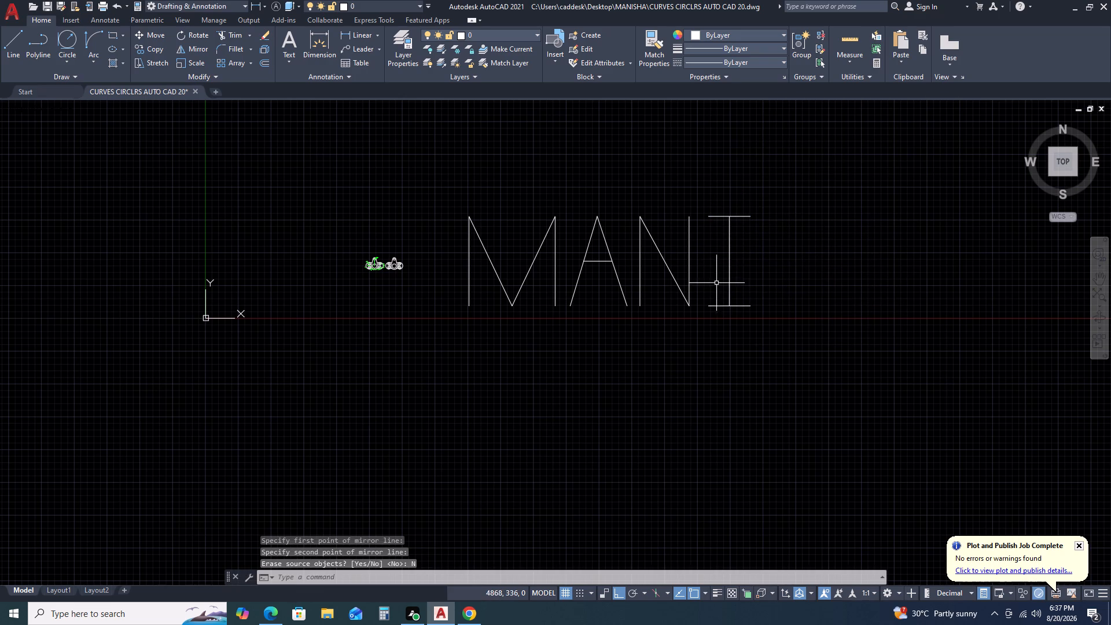
pyautogui.press('Escape')
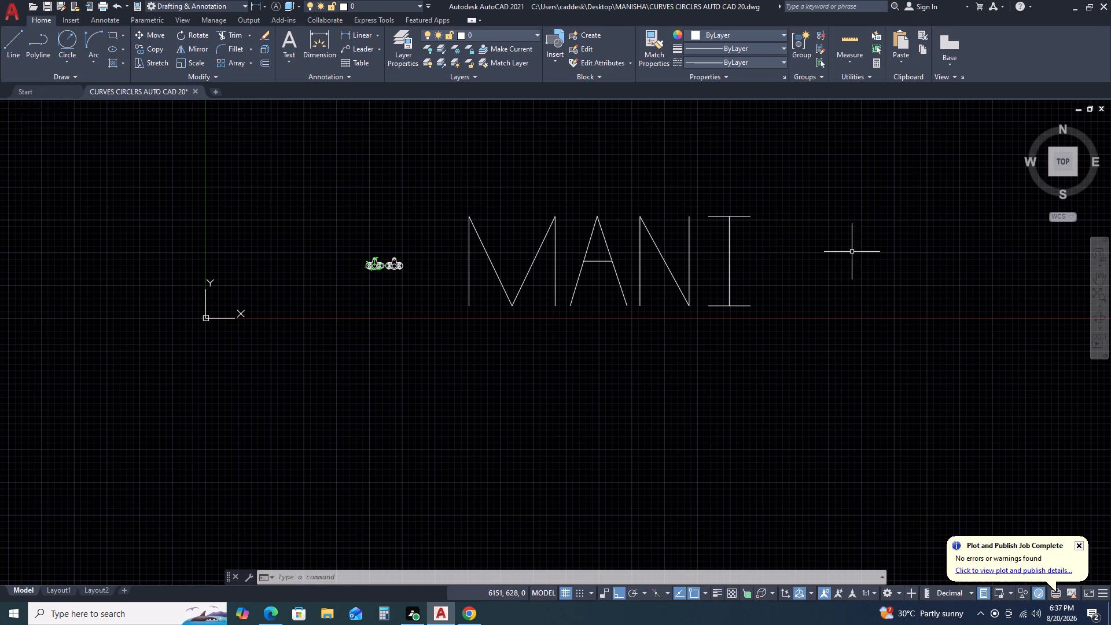
# Draw an angular S beside the I as one polyline from about 5948,821, with a 45° diagonal, a base bar about 850 long and short end strokes.
pyautogui.press('p')
pyautogui.press('l')
pyautogui.press('space')
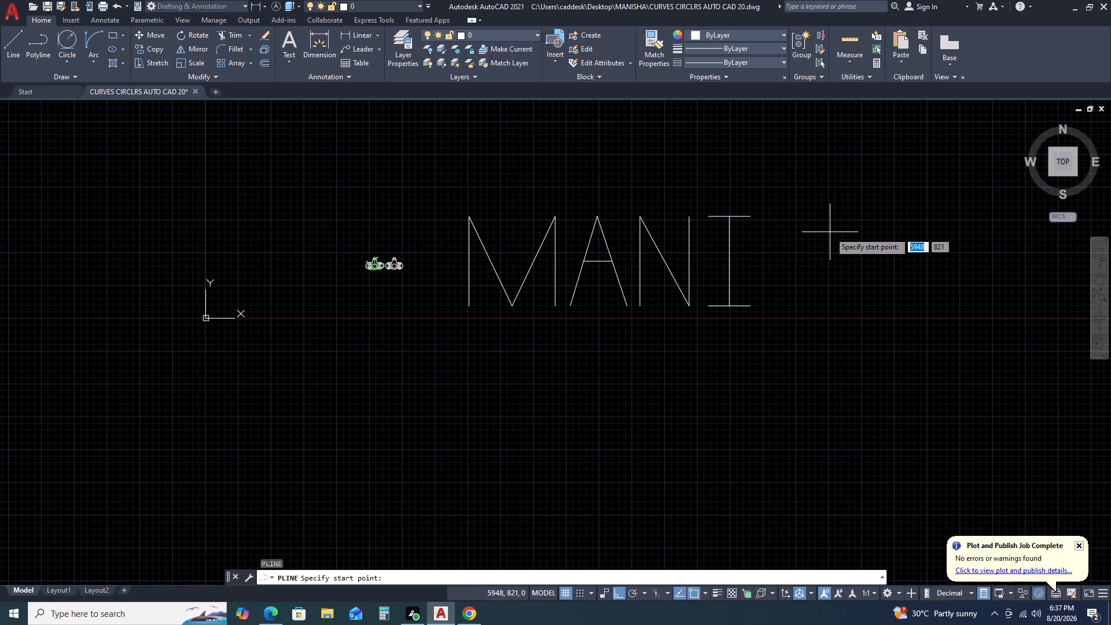
pyautogui.click(830, 232)
pyautogui.press('F8')
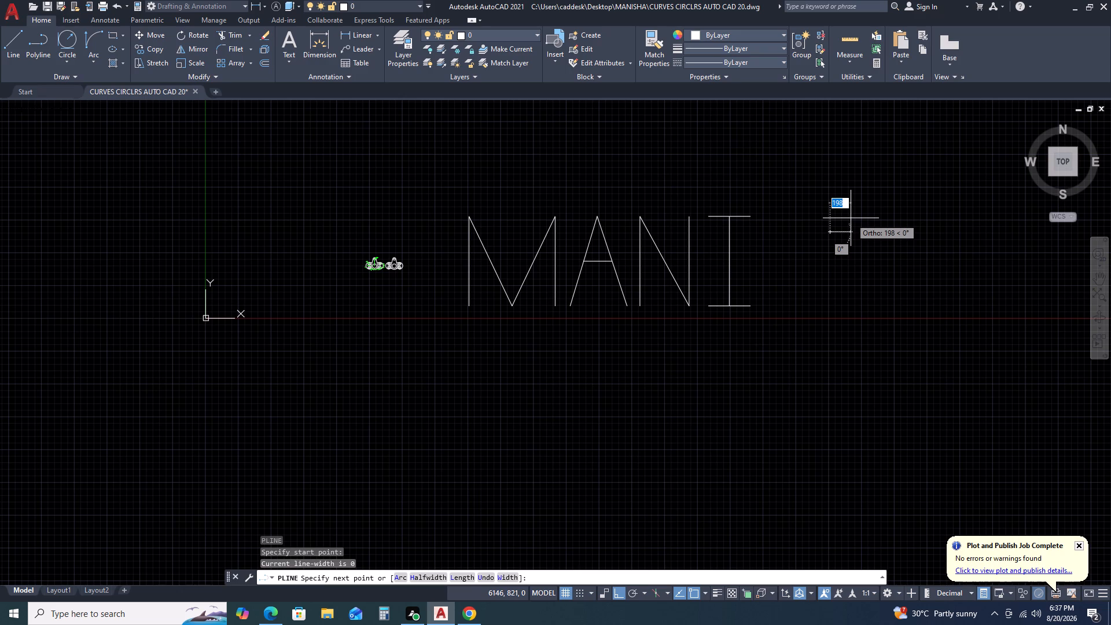
pyautogui.click(851, 215)
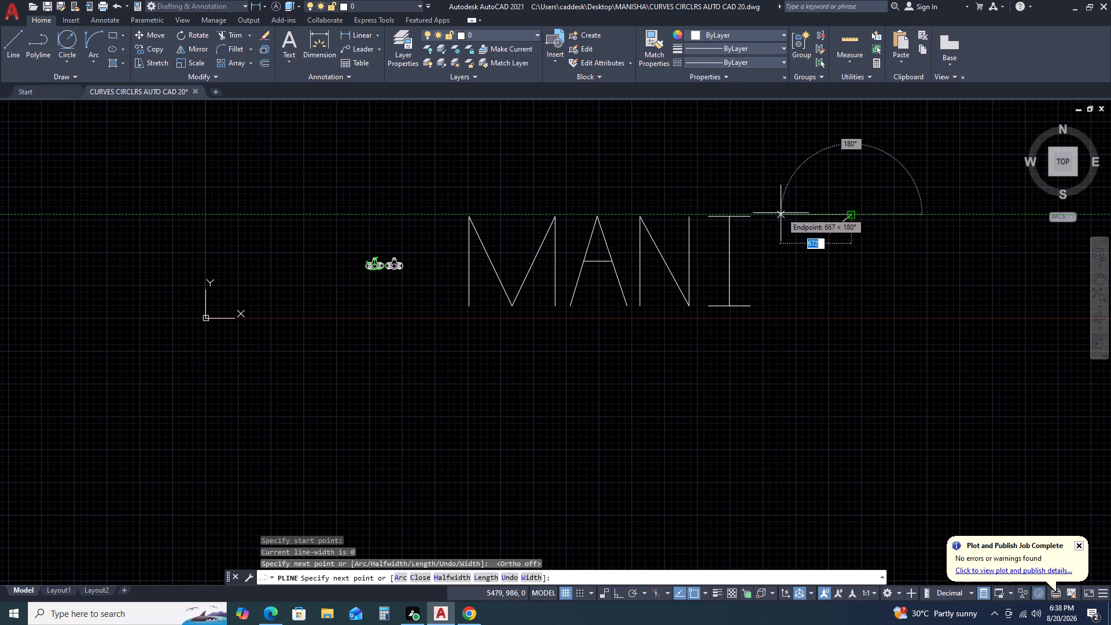
pyautogui.click(778, 215)
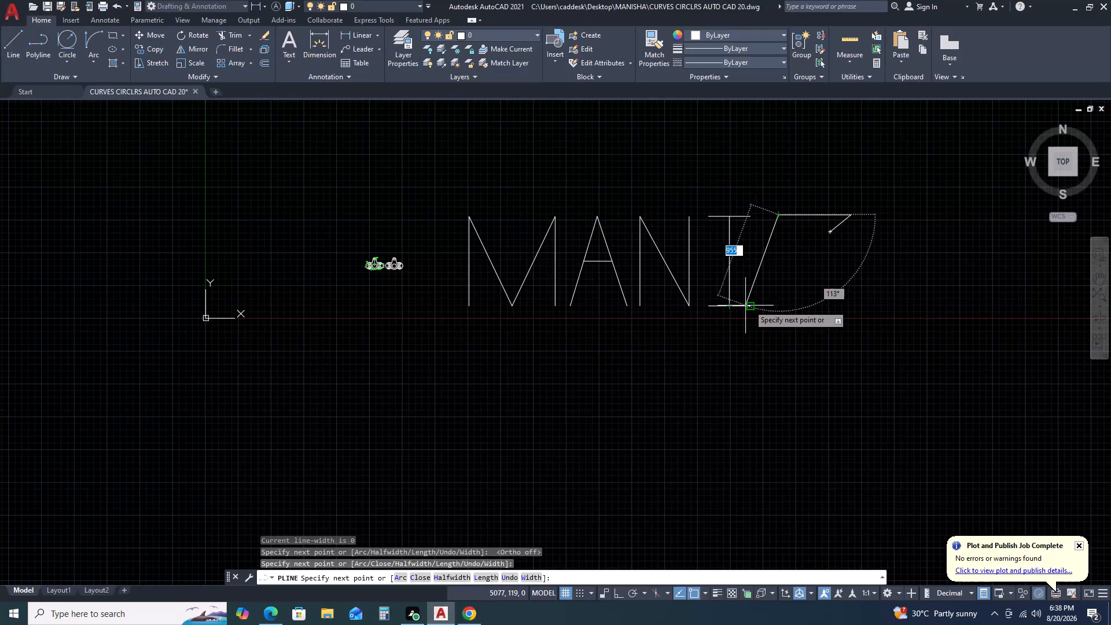
pyautogui.click(867, 307)
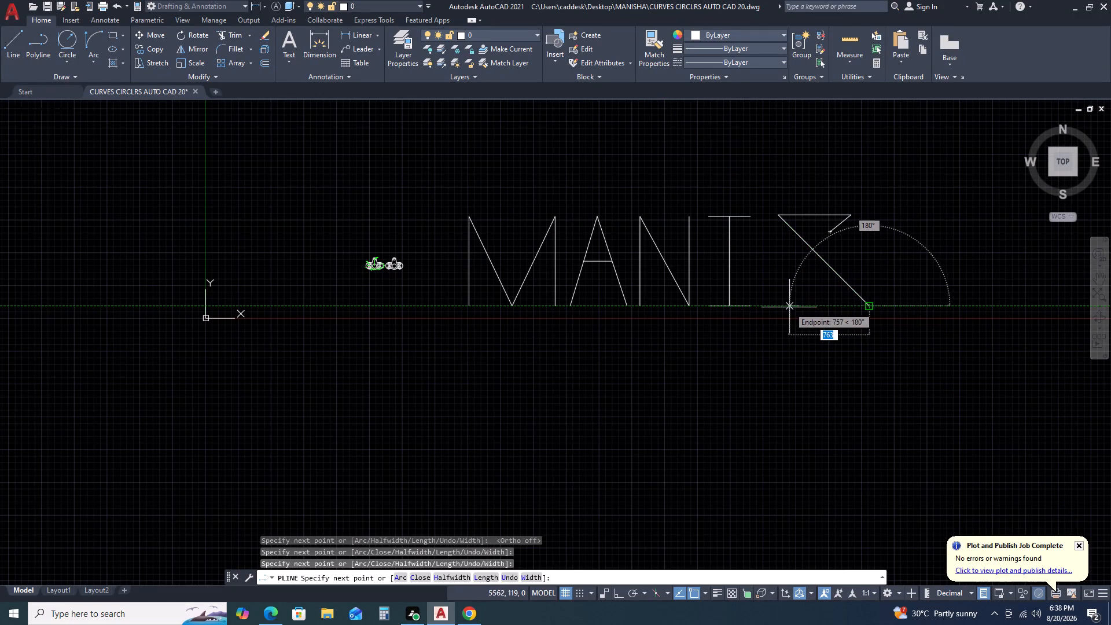
pyautogui.click(781, 304)
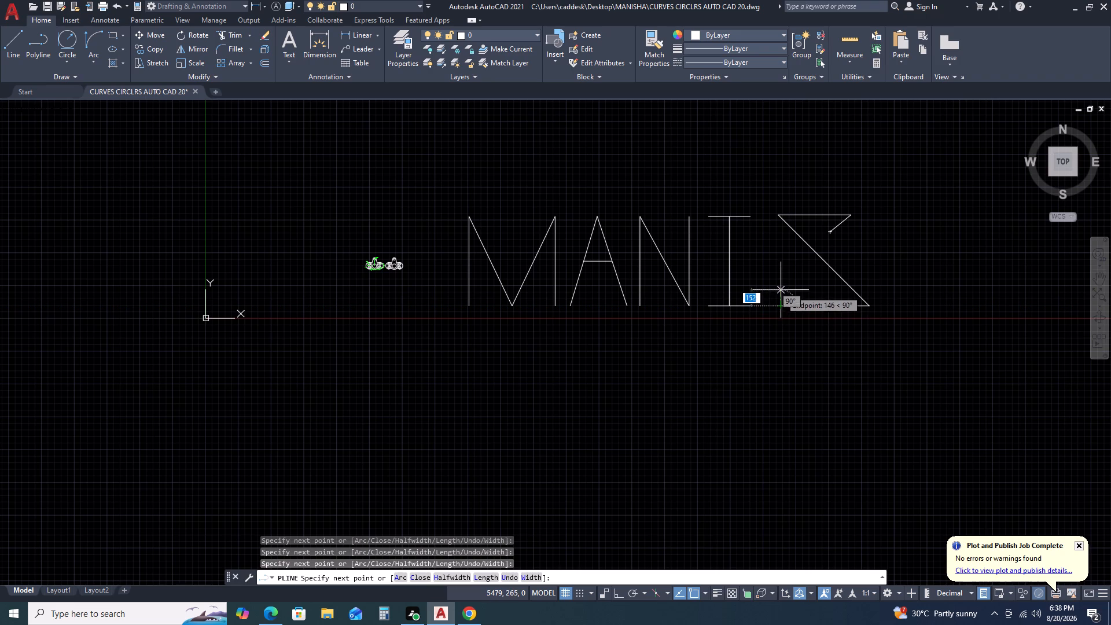
pyautogui.click(781, 292)
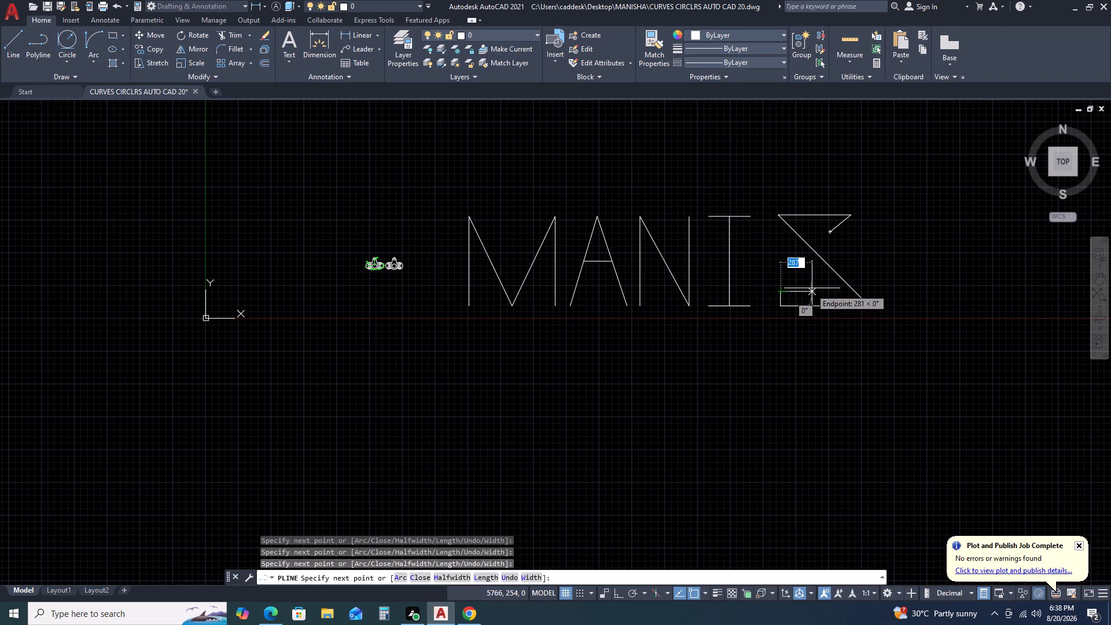
pyautogui.hotkey('ctrl', 'z')
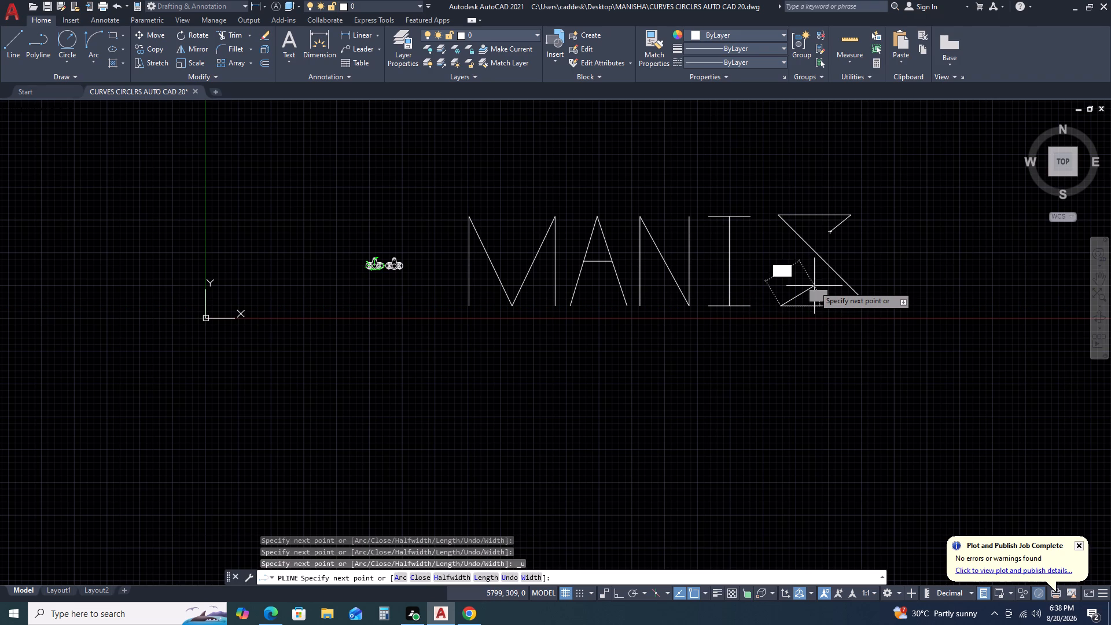
pyautogui.click(815, 282)
pyautogui.press('Escape')
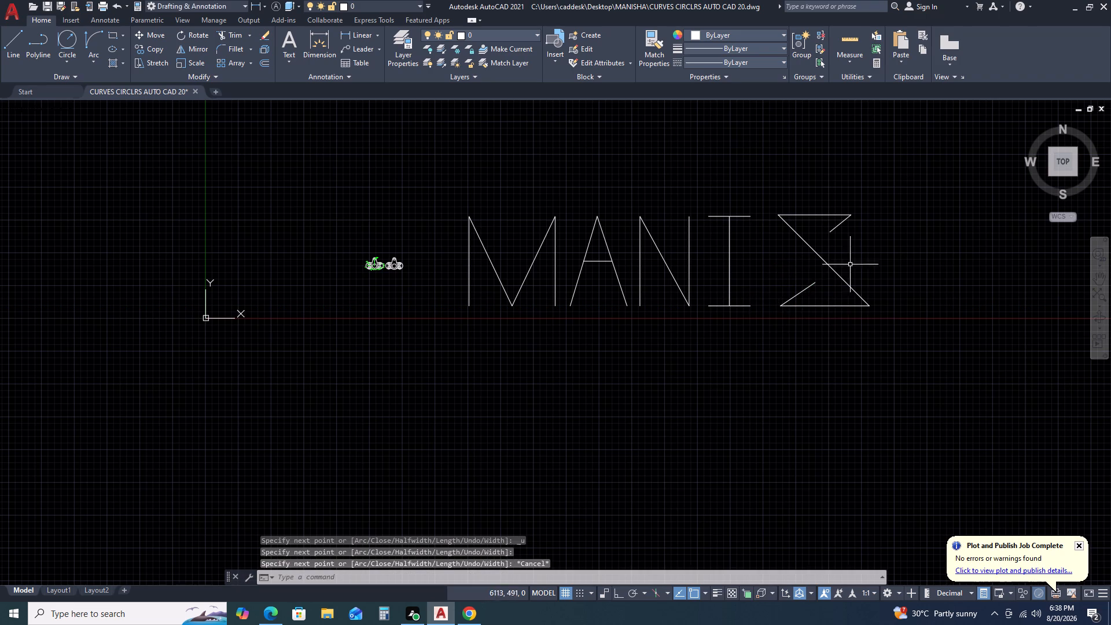
# Draw an H's first half beside the S as one polyline: stem about 868 down, back up to mid-height, and a crossbar about 380 long.
pyautogui.moveTo(910, 256); pyautogui.dragTo(761, 266, button='middle')
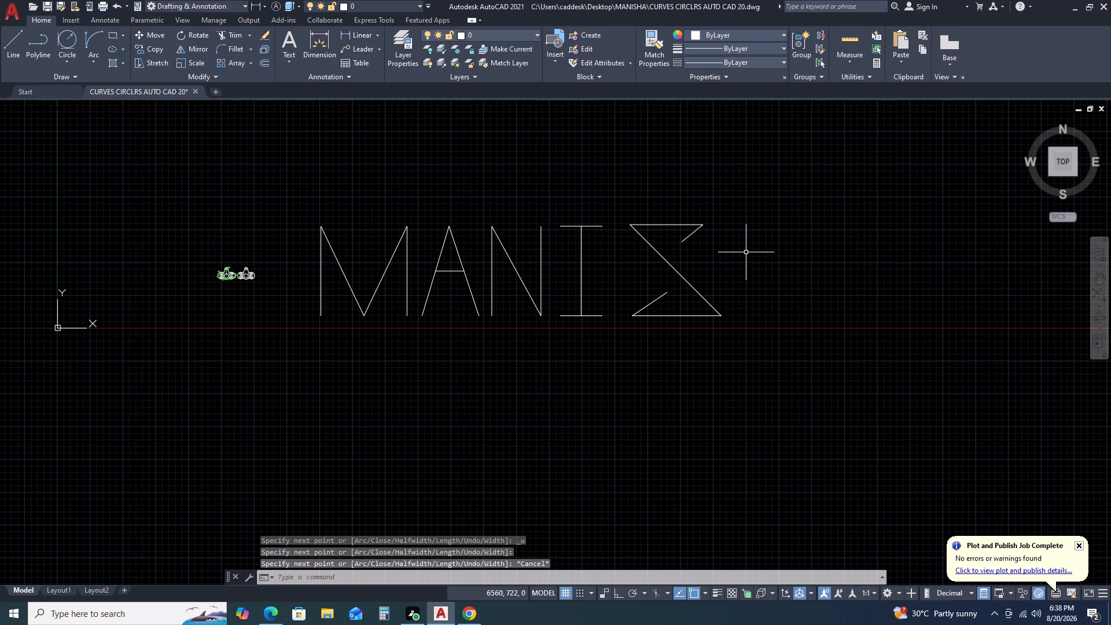
pyautogui.press('space')
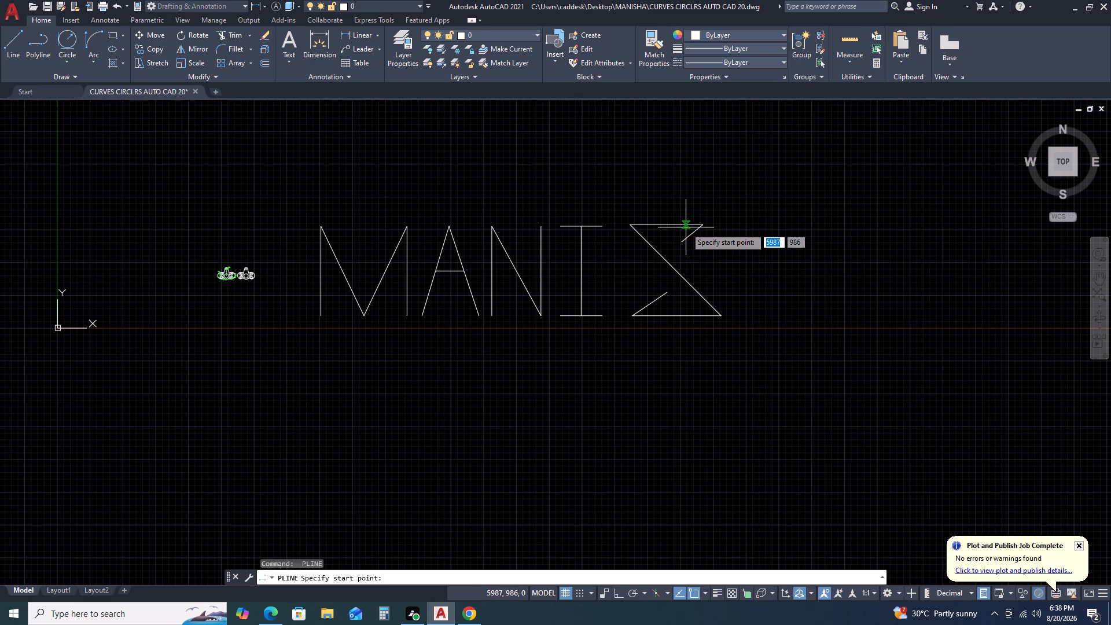
pyautogui.click(740, 224)
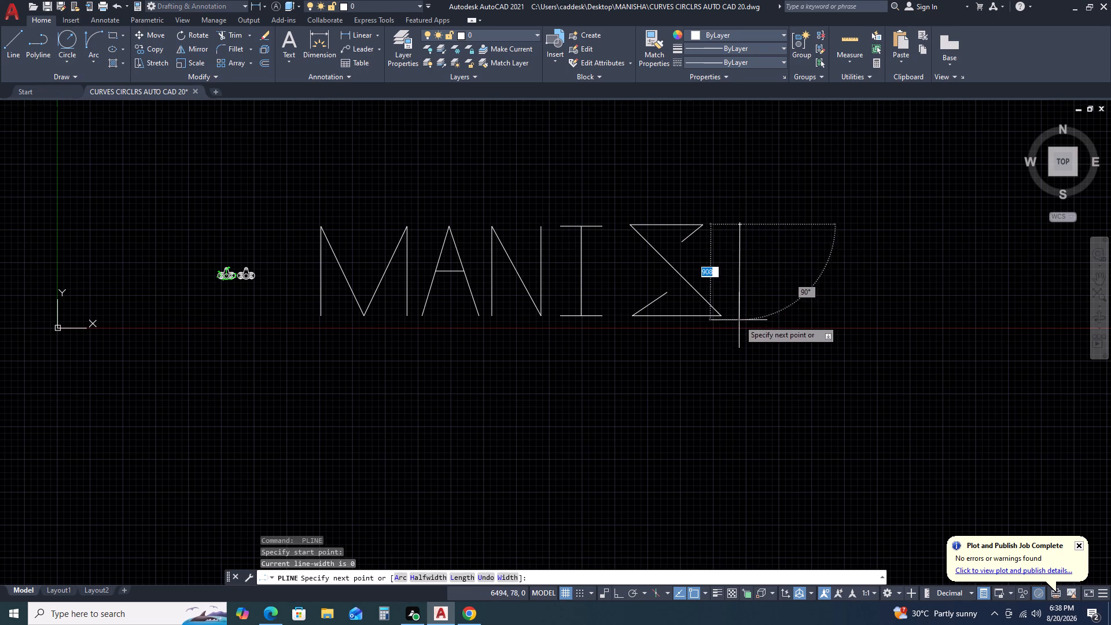
pyautogui.press('F8')
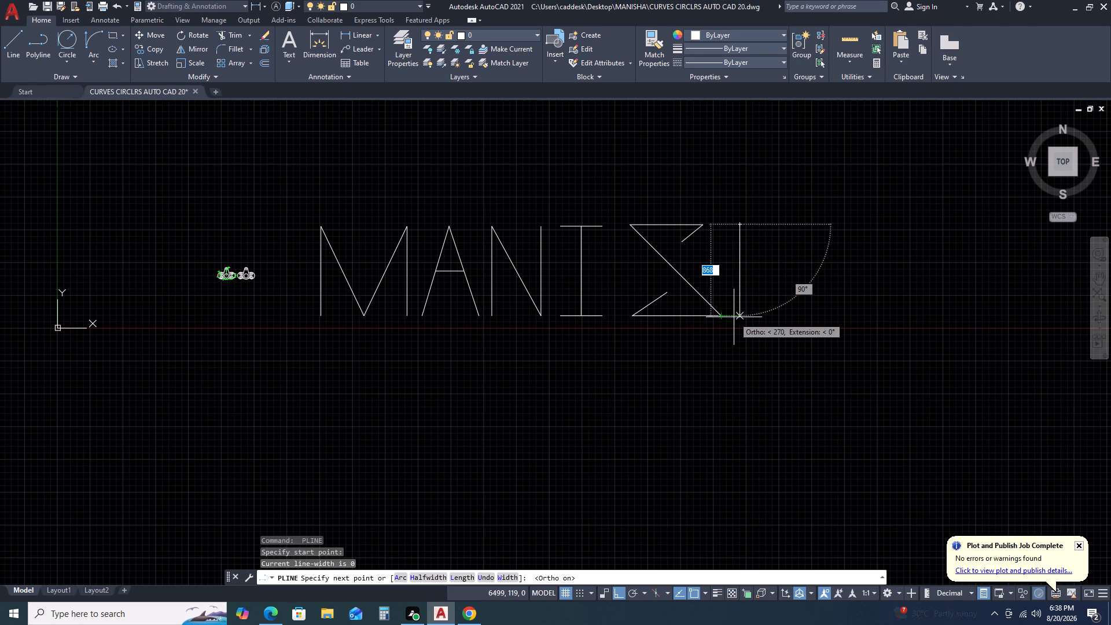
pyautogui.click(739, 317)
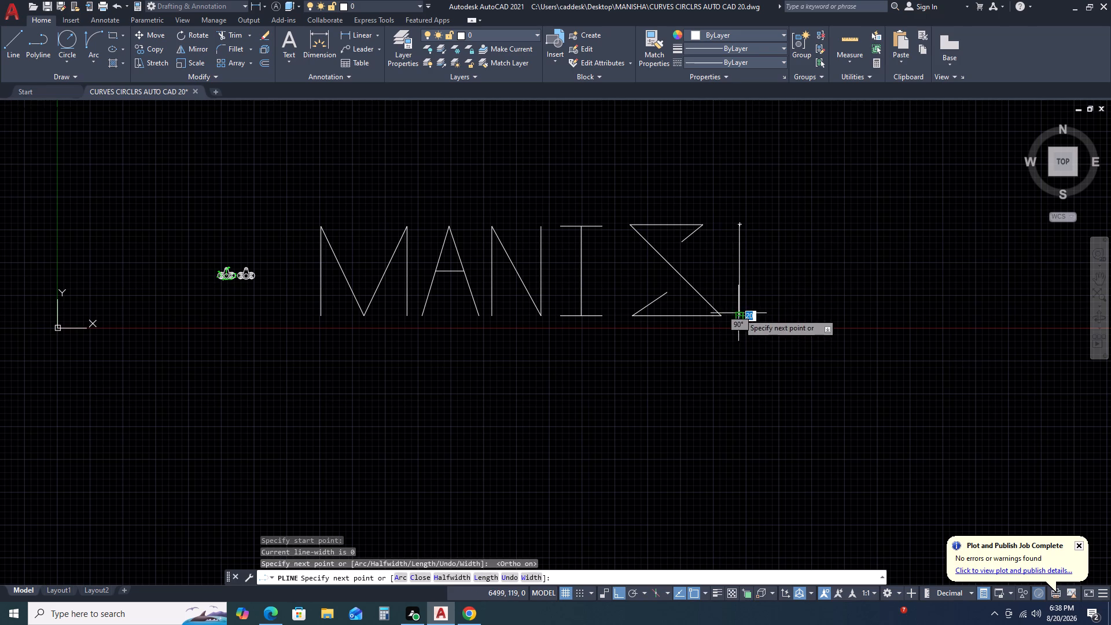
pyautogui.click(739, 269)
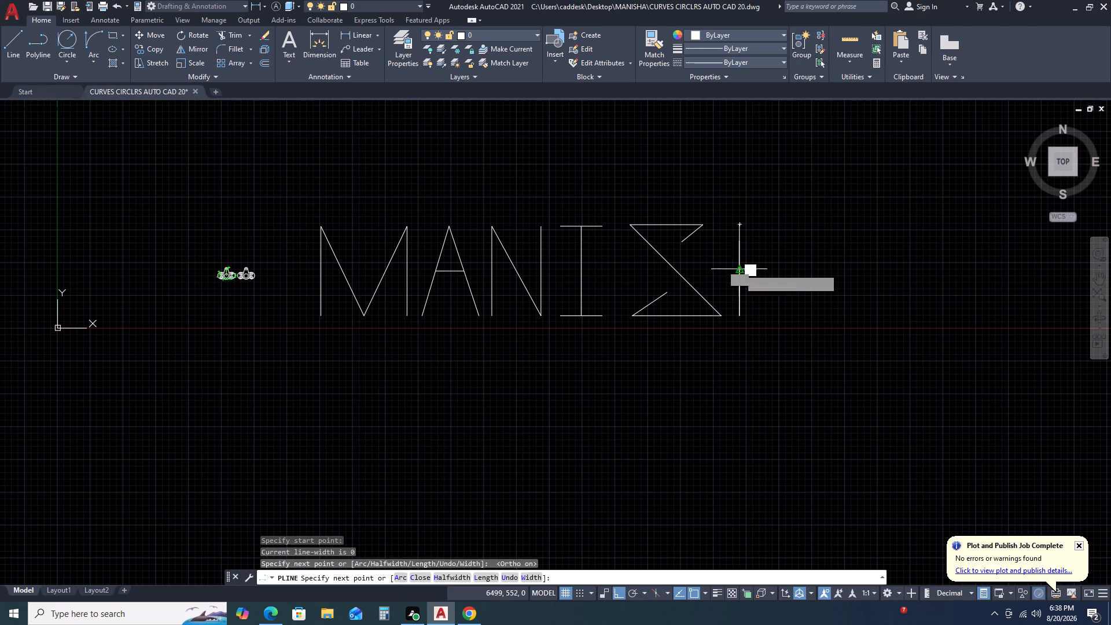
pyautogui.click(779, 270)
pyautogui.press('Escape')
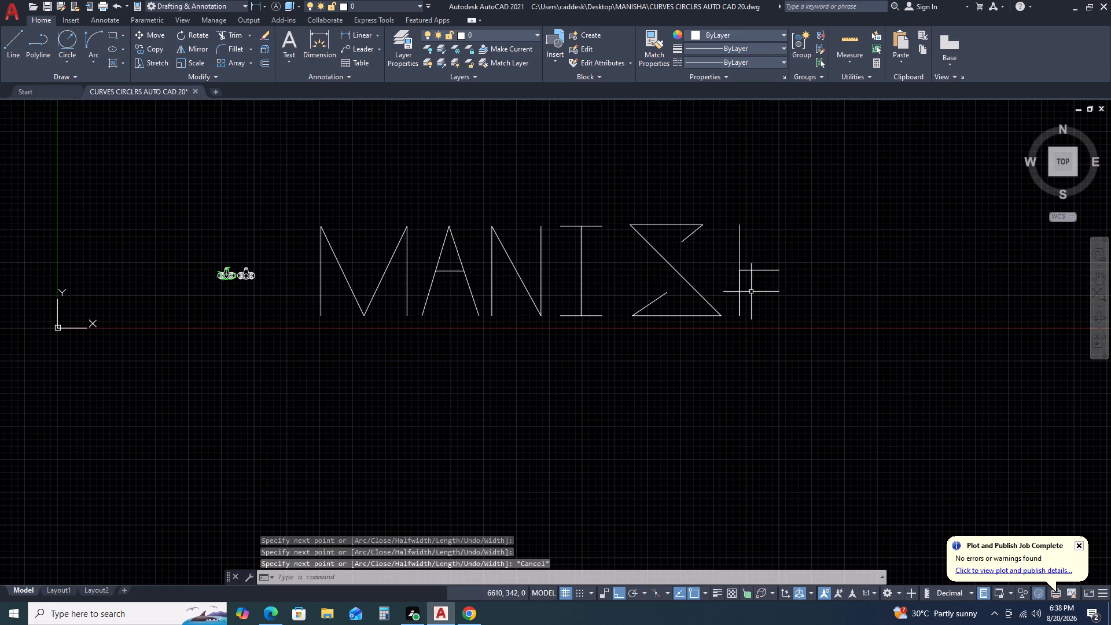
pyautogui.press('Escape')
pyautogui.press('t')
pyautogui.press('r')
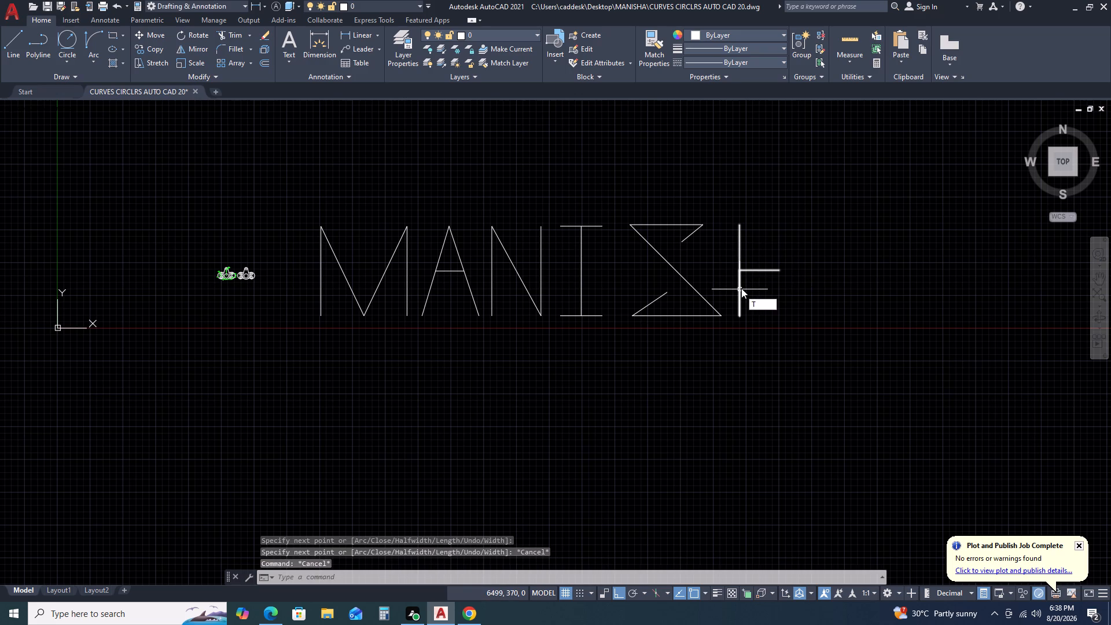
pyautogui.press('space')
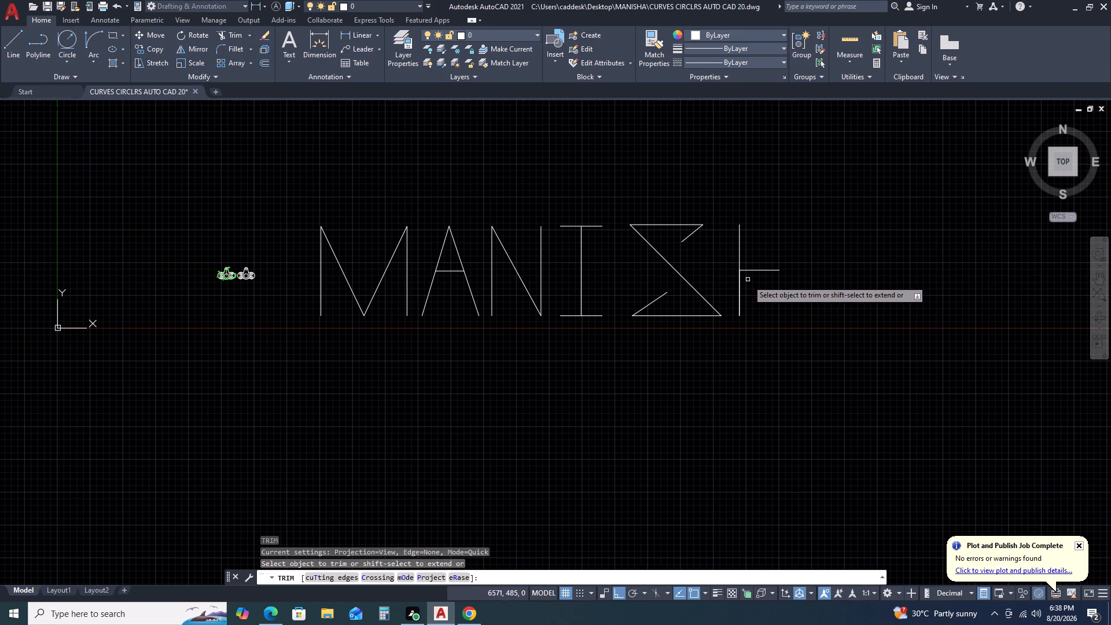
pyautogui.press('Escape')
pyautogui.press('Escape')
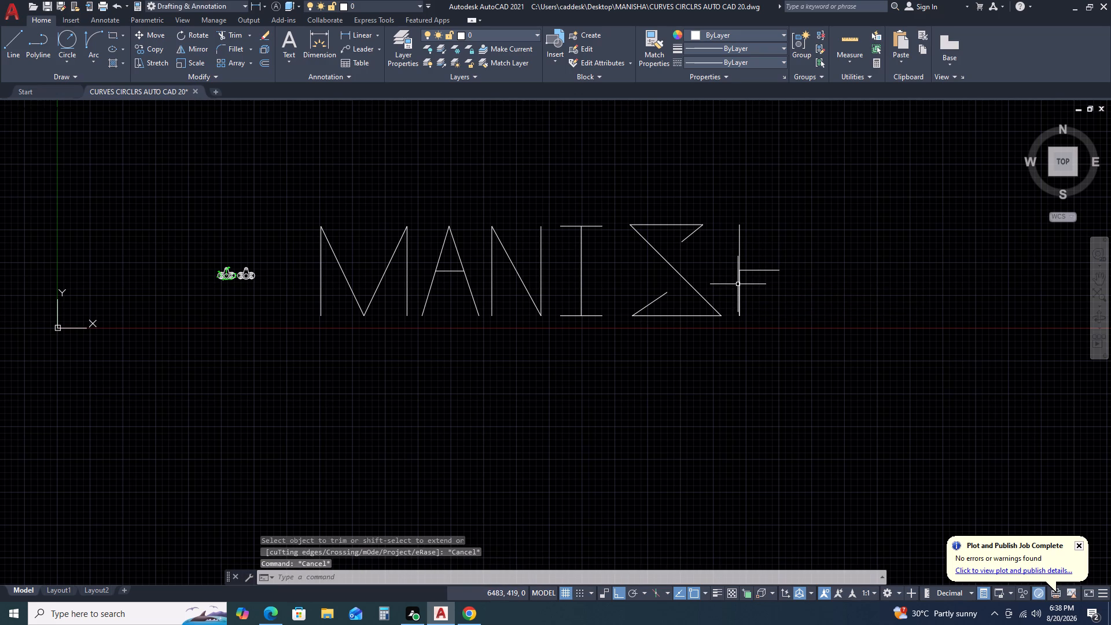
# Explode the H's polyline and delete the duplicate lower-half segment overlapping its stem.
pyautogui.click(740, 282)
pyautogui.write('X')
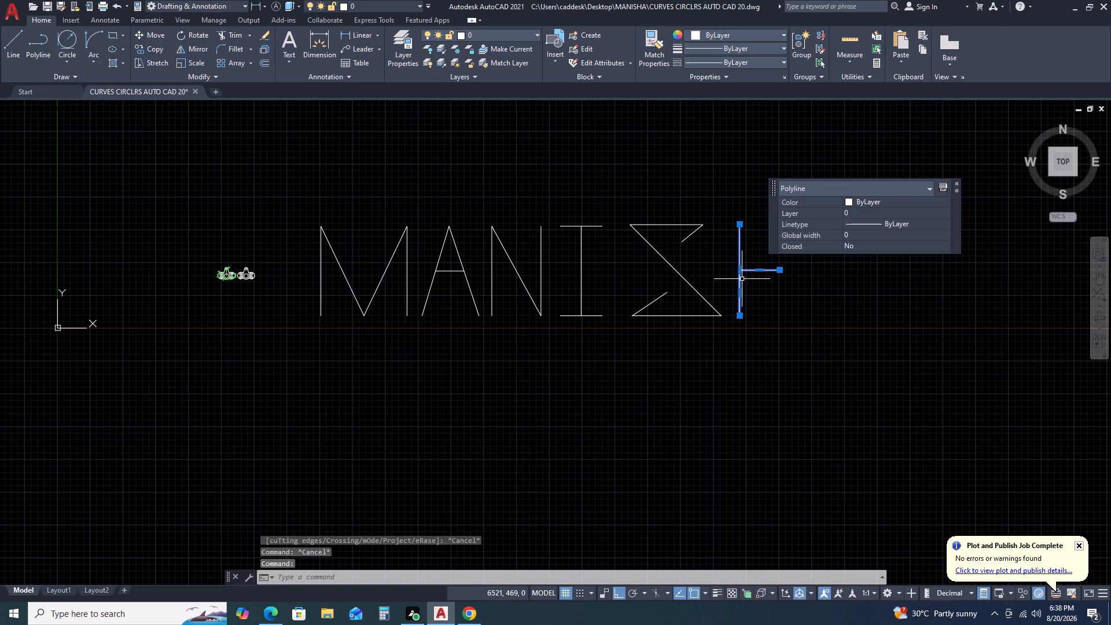
pyautogui.press('space')
pyautogui.click(740, 285)
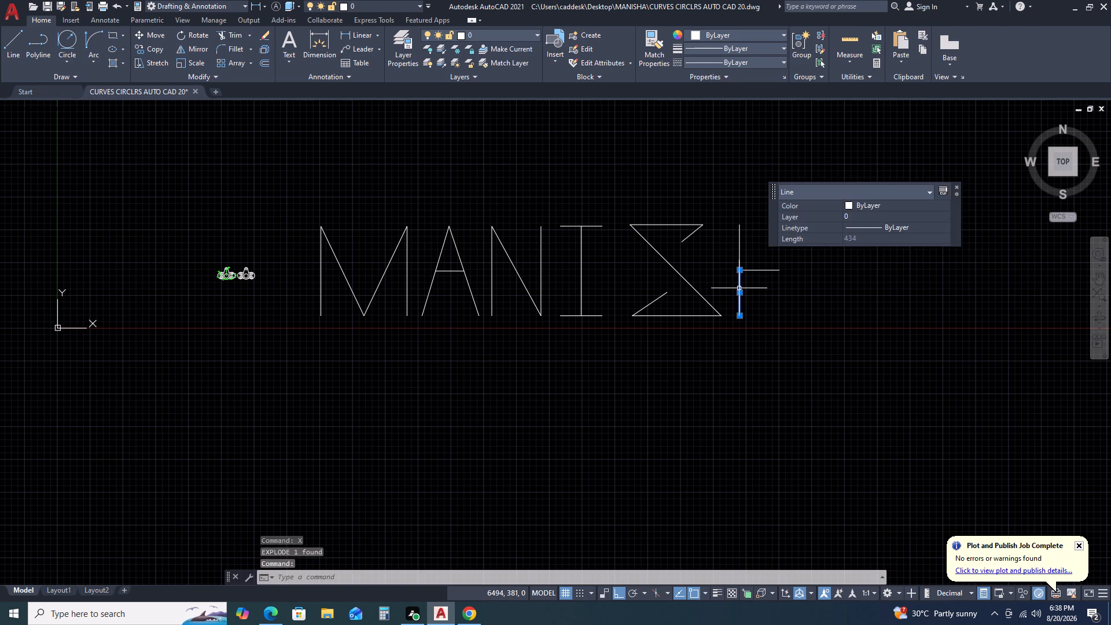
pyautogui.press('Delete')
# Mirror the H's stem about a vertical line through the crossbar's midpoint, keeping the original, to form the second stem.
pyautogui.click(740, 292)
pyautogui.press('m')
pyautogui.write('I')
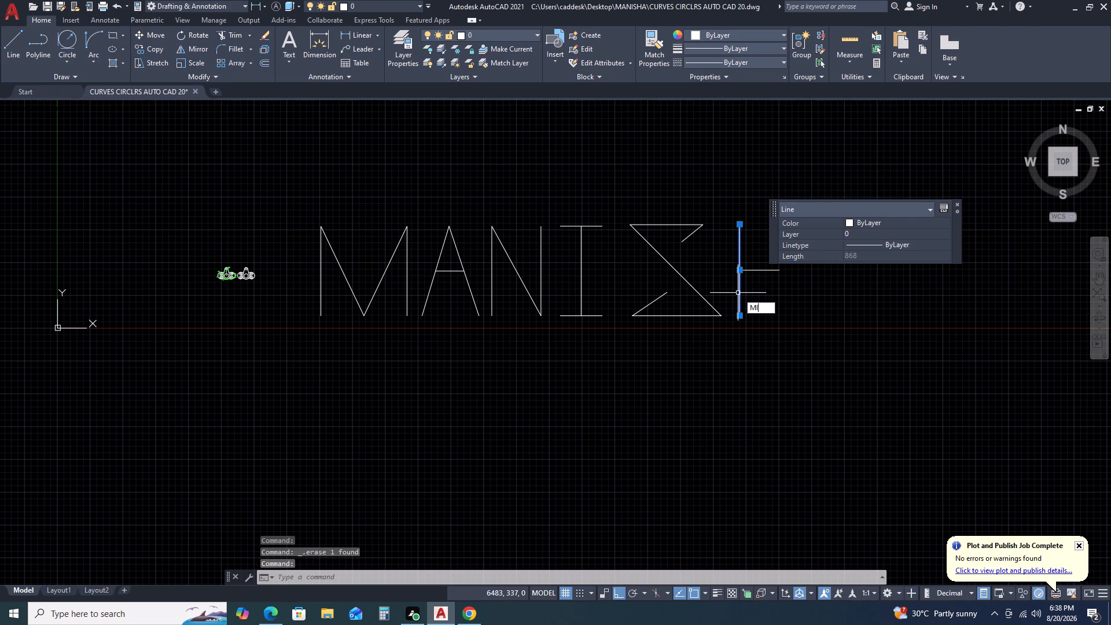
pyautogui.press('space')
pyautogui.click(761, 271)
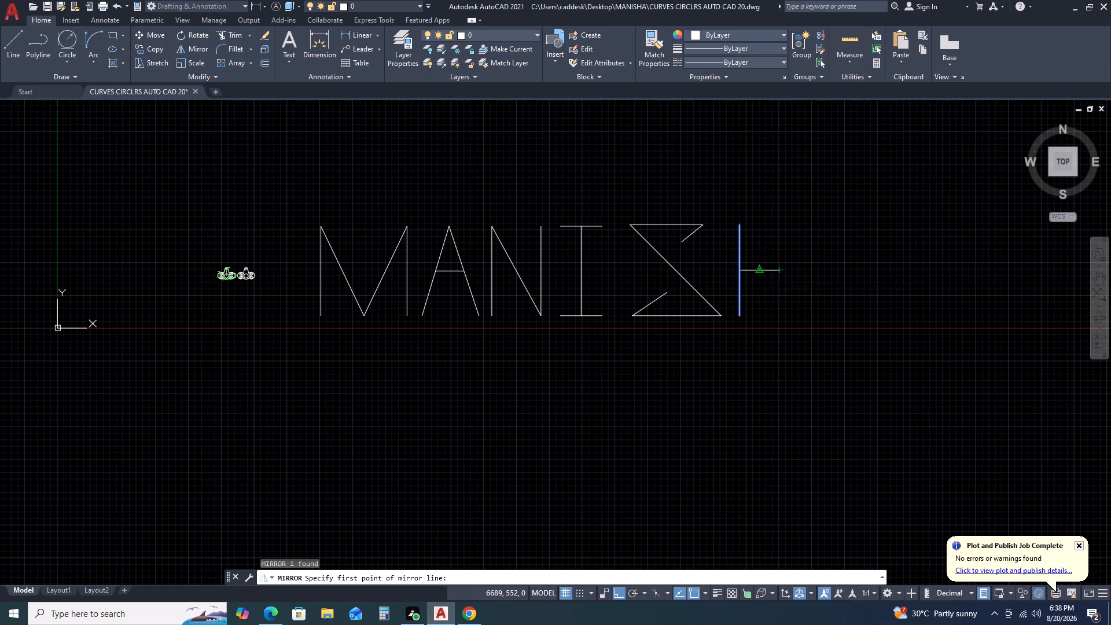
pyautogui.click(763, 207)
pyautogui.moveTo(786, 248); pyautogui.dragTo(763, 207)
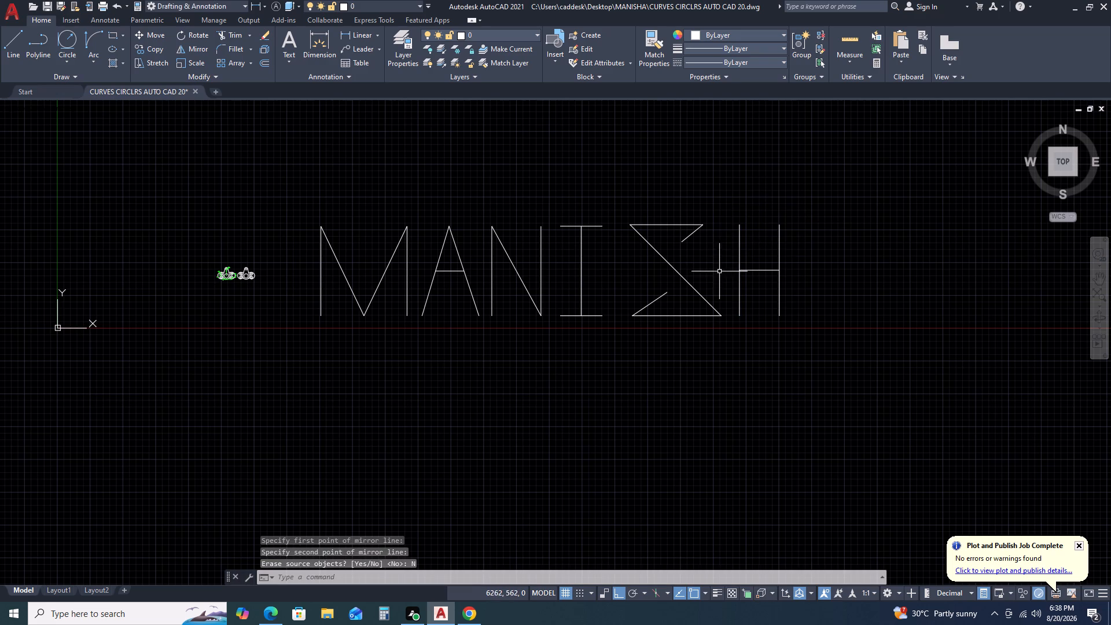
# Copy the A with its crossbar horizontally about 3450 to sit beside the H as the last letter.
pyautogui.scroll(-1, 737, 283)
pyautogui.scroll(1, 565, 280)
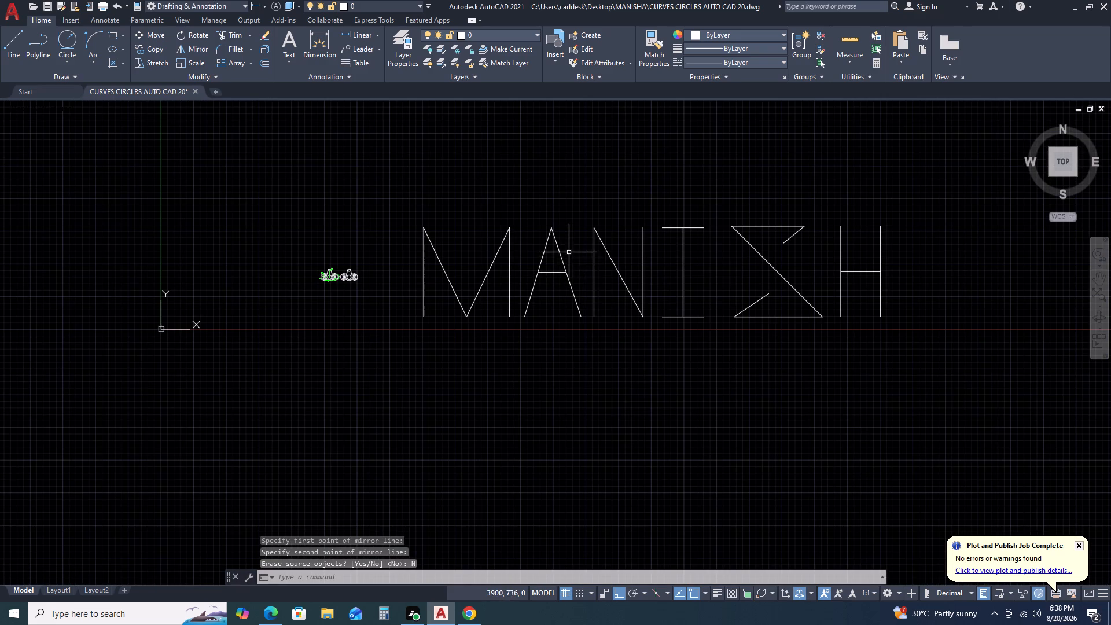
pyautogui.click(569, 252)
pyautogui.click(537, 284)
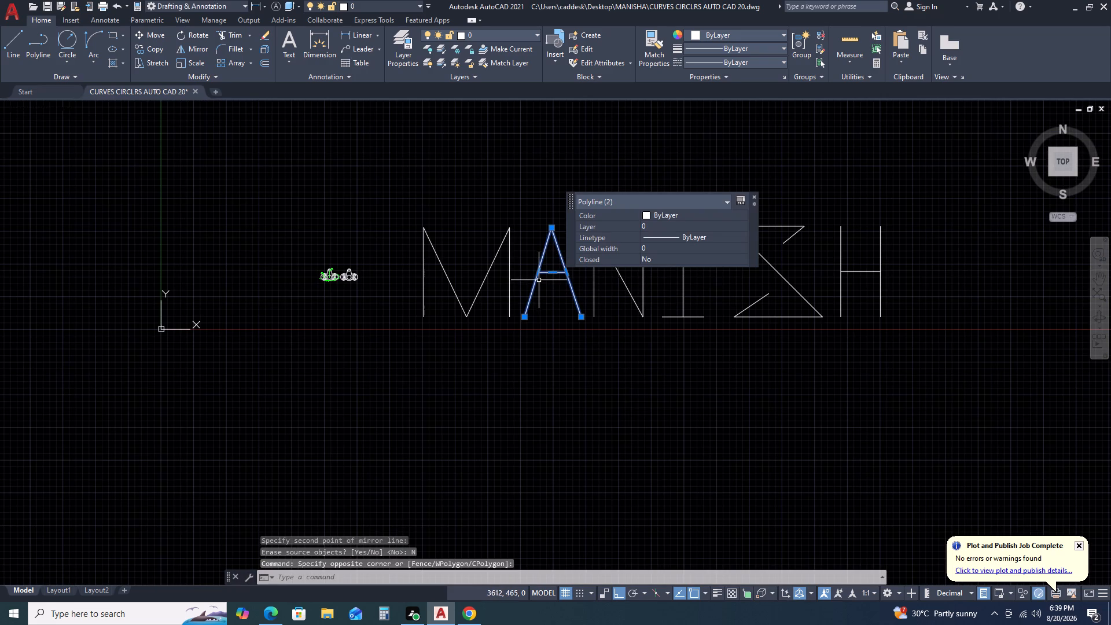
pyautogui.press('c')
pyautogui.write('O')
pyautogui.press('space')
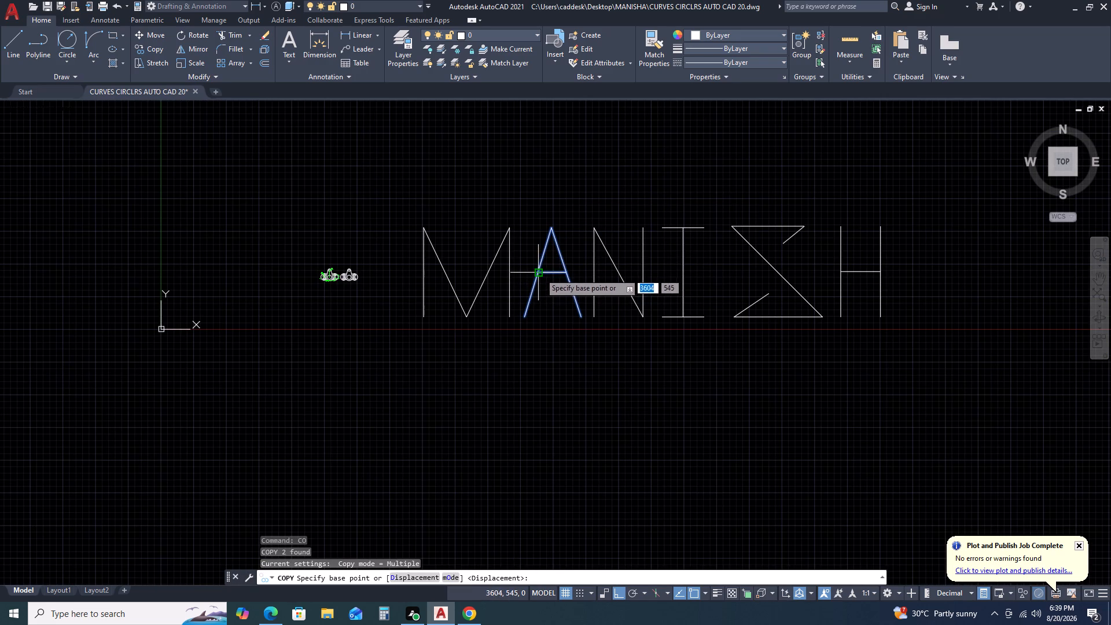
pyautogui.click(540, 273)
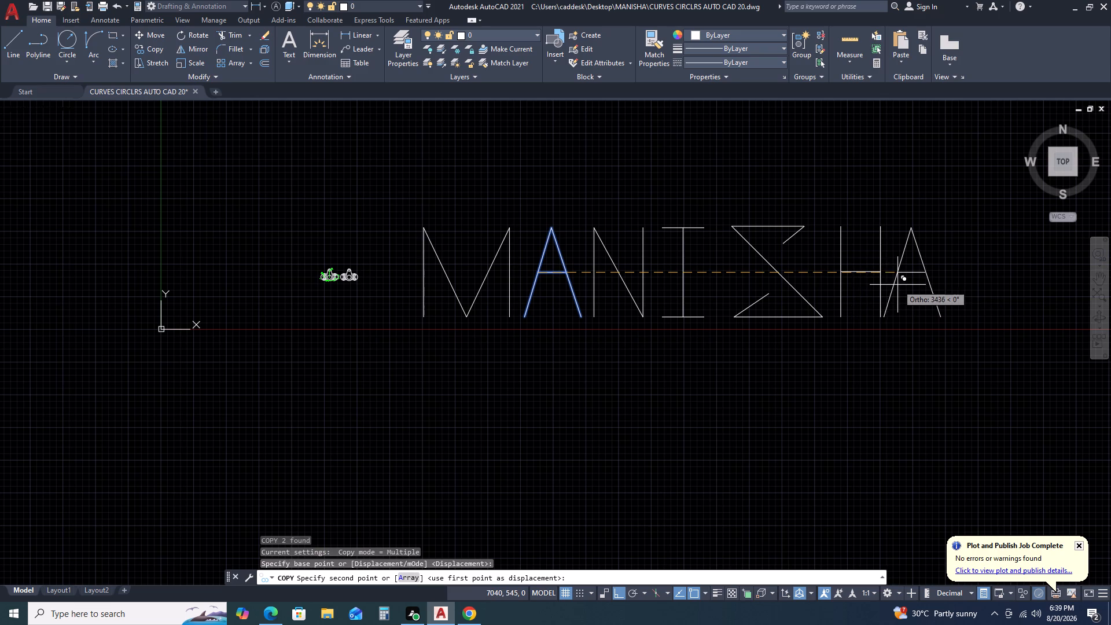
pyautogui.click(900, 284)
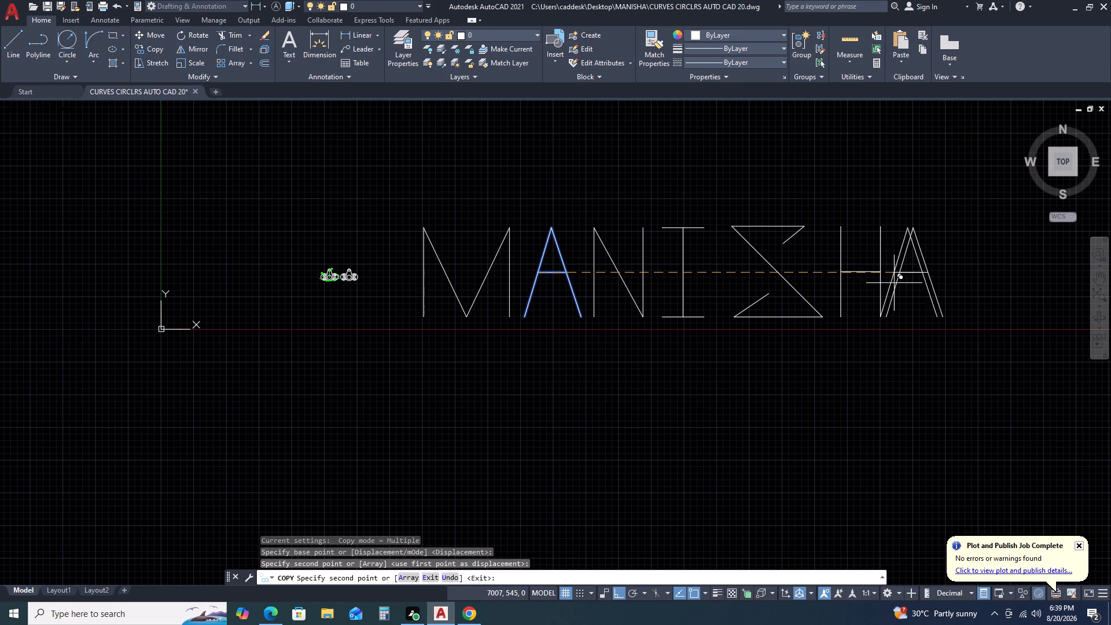
pyautogui.scroll(-1, 735, 274)
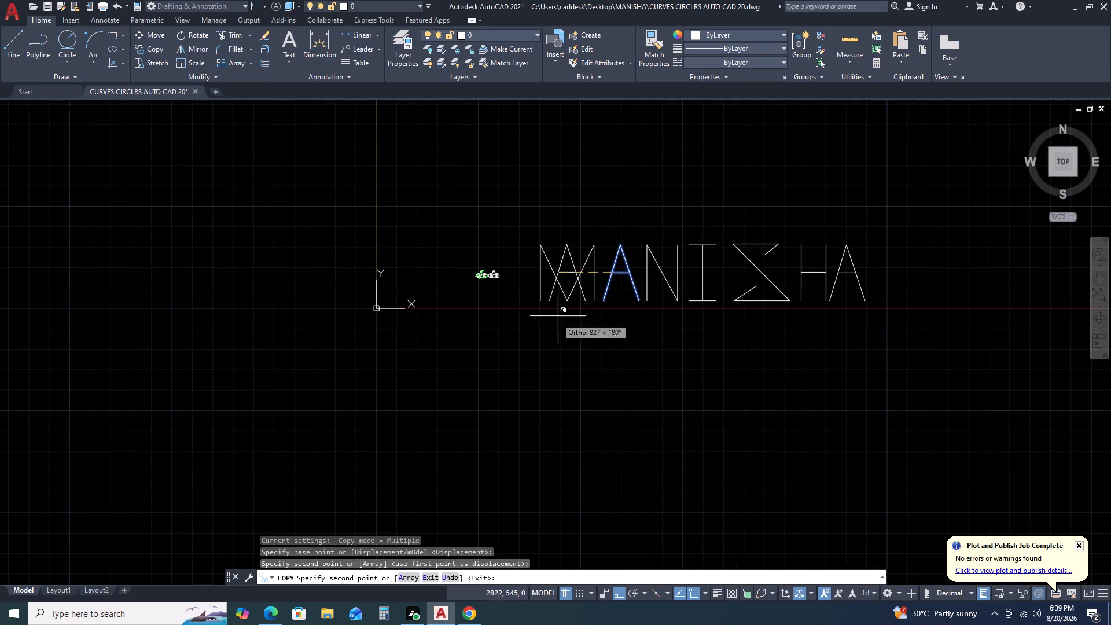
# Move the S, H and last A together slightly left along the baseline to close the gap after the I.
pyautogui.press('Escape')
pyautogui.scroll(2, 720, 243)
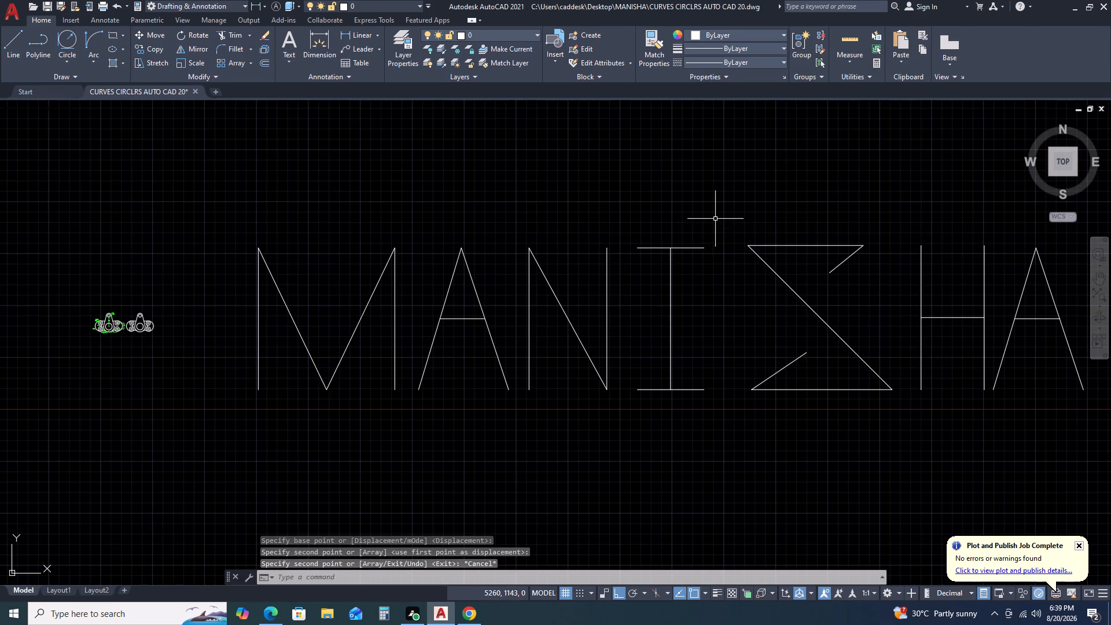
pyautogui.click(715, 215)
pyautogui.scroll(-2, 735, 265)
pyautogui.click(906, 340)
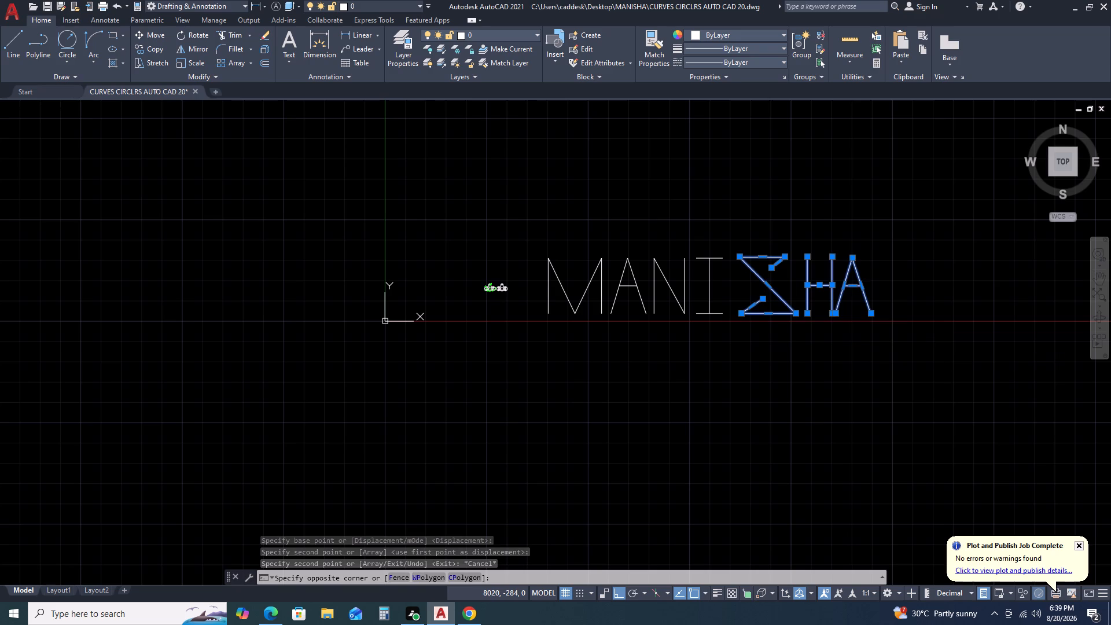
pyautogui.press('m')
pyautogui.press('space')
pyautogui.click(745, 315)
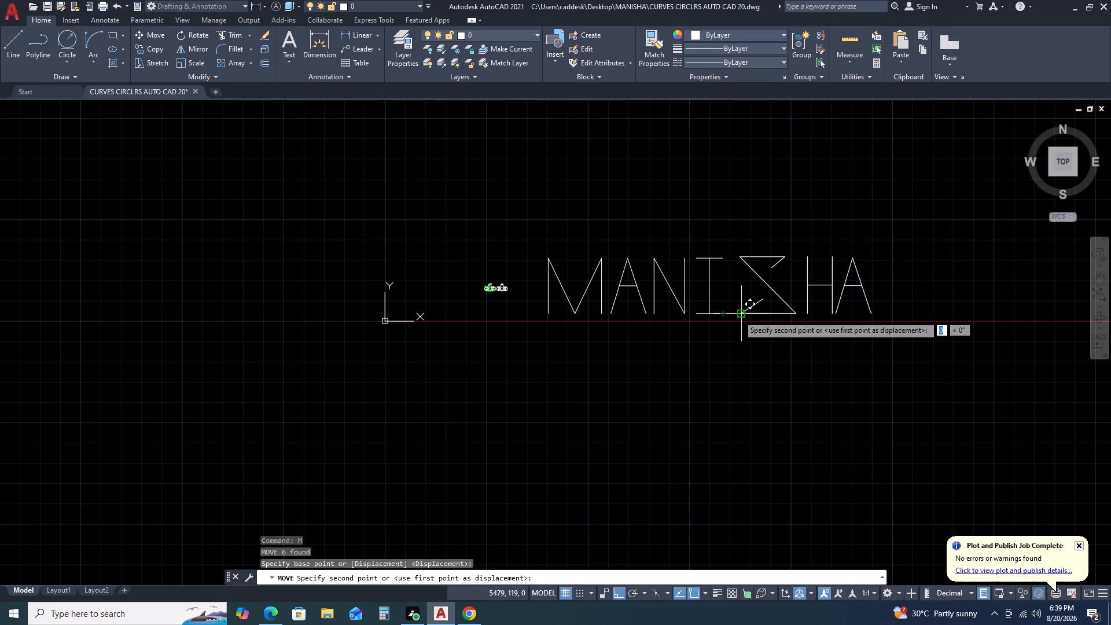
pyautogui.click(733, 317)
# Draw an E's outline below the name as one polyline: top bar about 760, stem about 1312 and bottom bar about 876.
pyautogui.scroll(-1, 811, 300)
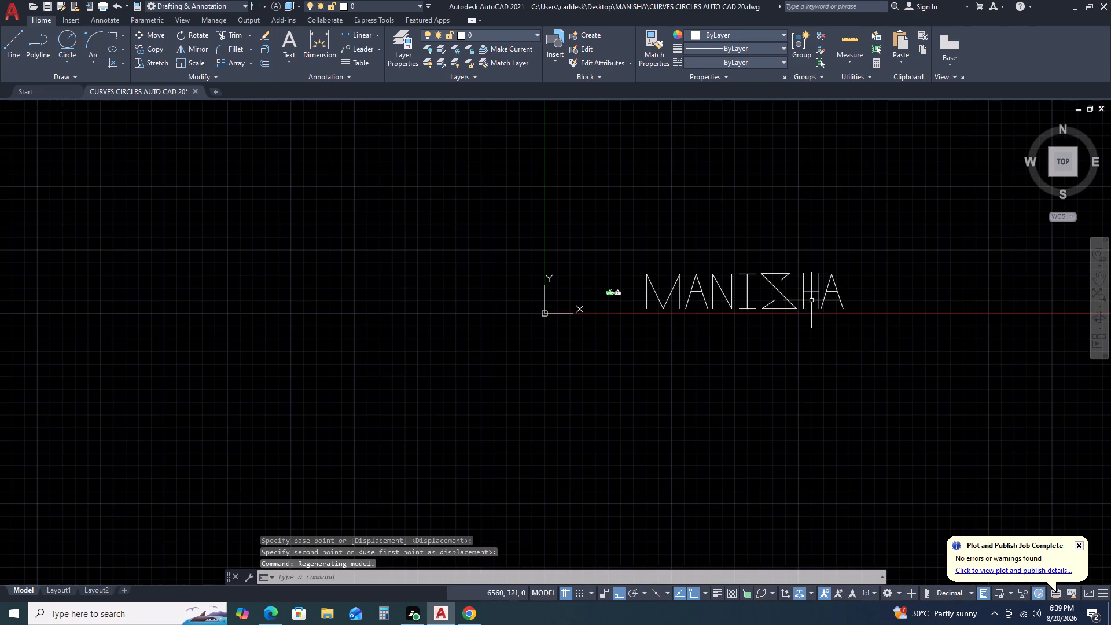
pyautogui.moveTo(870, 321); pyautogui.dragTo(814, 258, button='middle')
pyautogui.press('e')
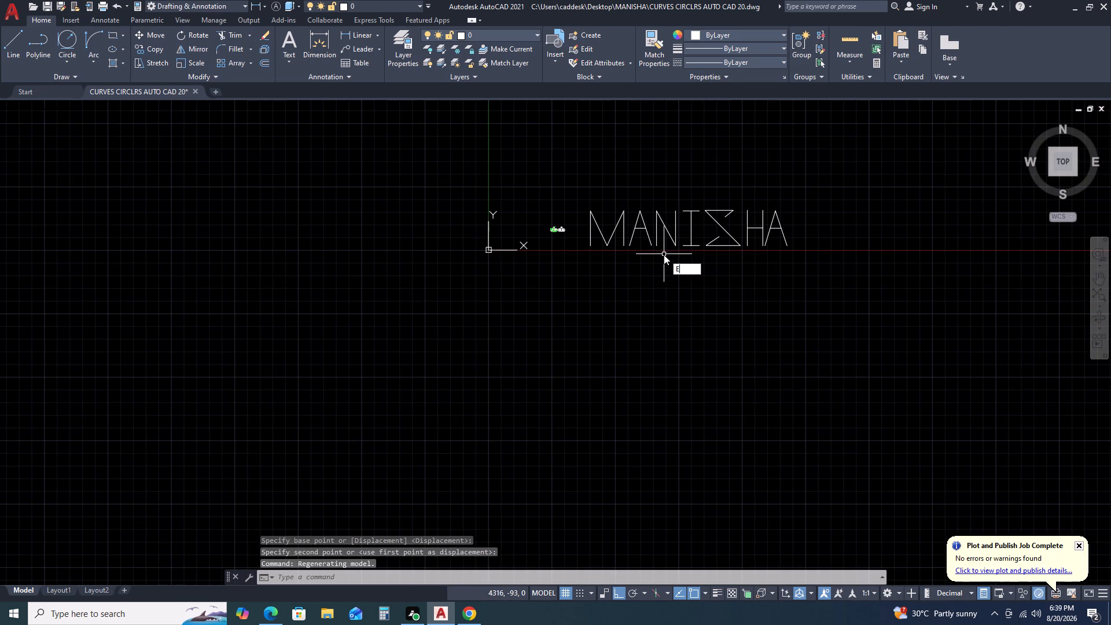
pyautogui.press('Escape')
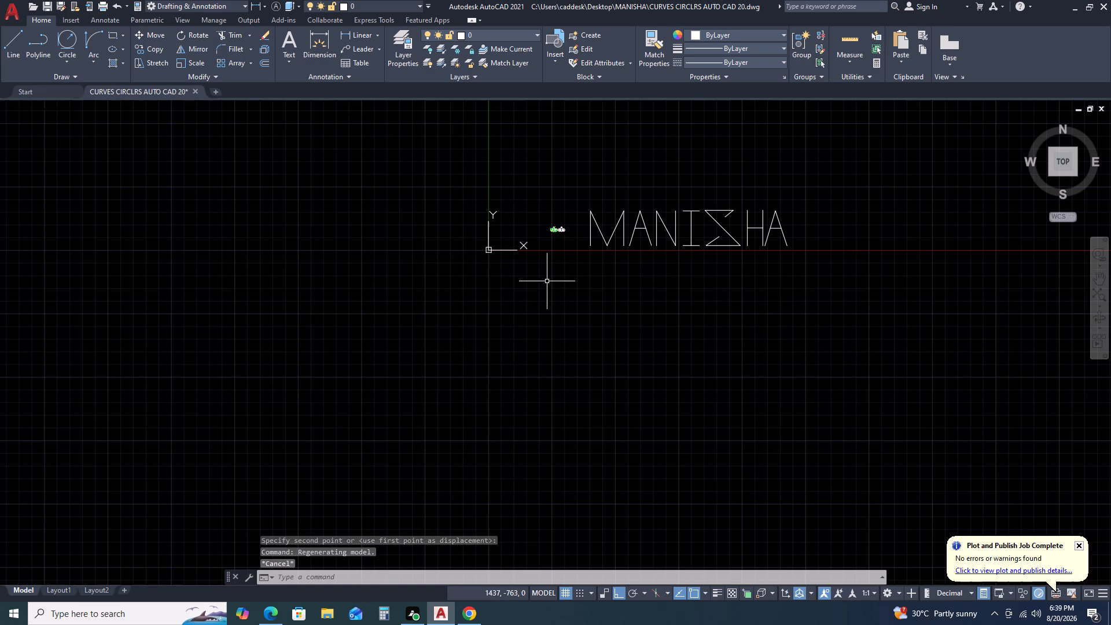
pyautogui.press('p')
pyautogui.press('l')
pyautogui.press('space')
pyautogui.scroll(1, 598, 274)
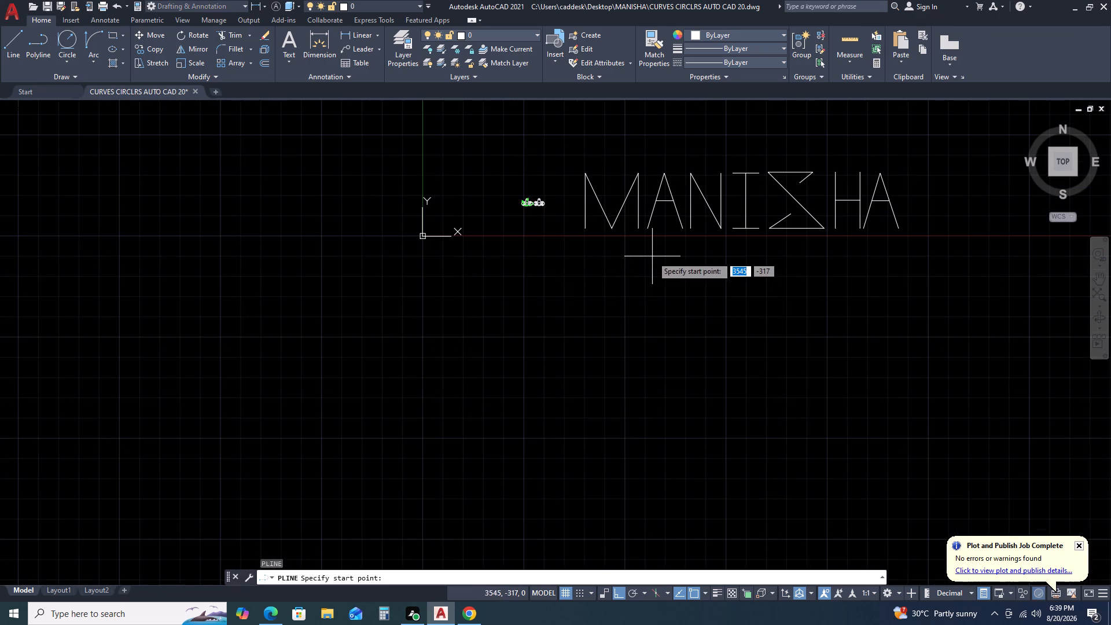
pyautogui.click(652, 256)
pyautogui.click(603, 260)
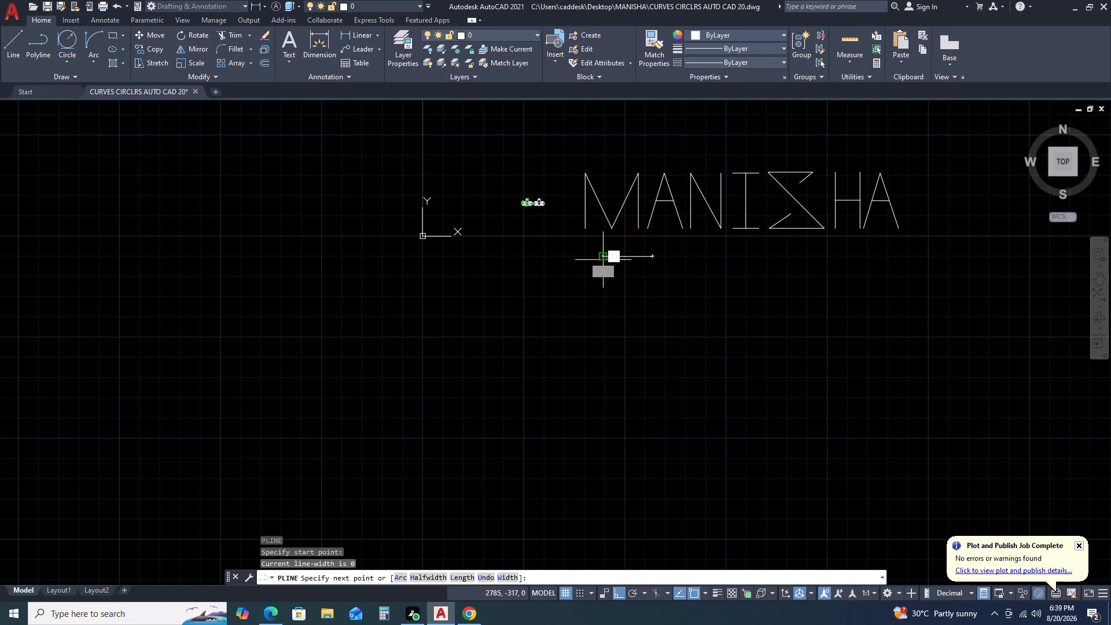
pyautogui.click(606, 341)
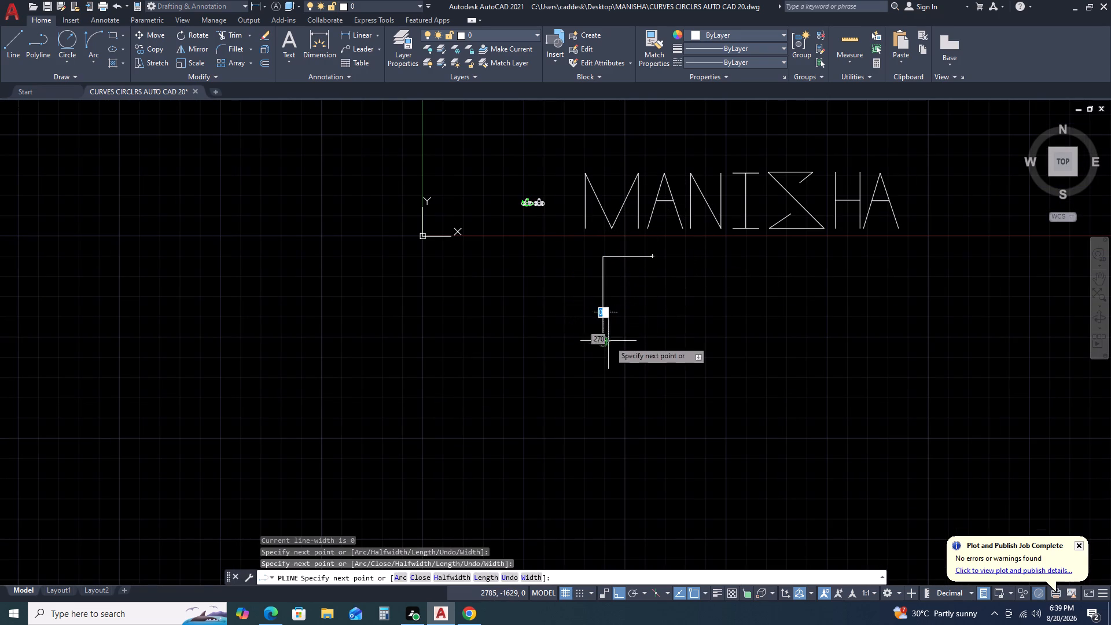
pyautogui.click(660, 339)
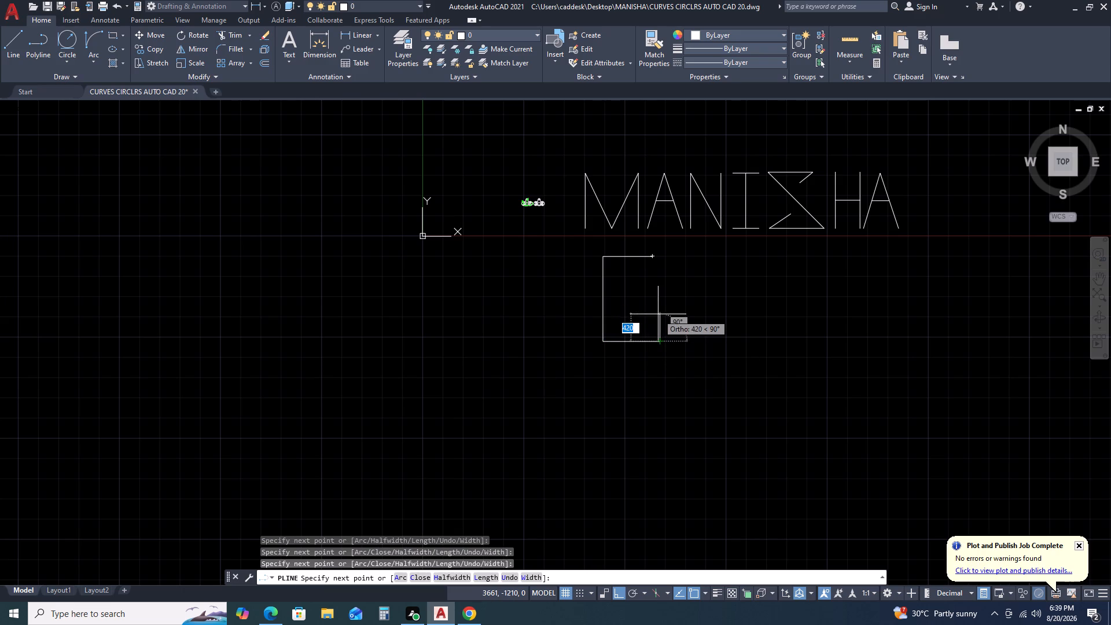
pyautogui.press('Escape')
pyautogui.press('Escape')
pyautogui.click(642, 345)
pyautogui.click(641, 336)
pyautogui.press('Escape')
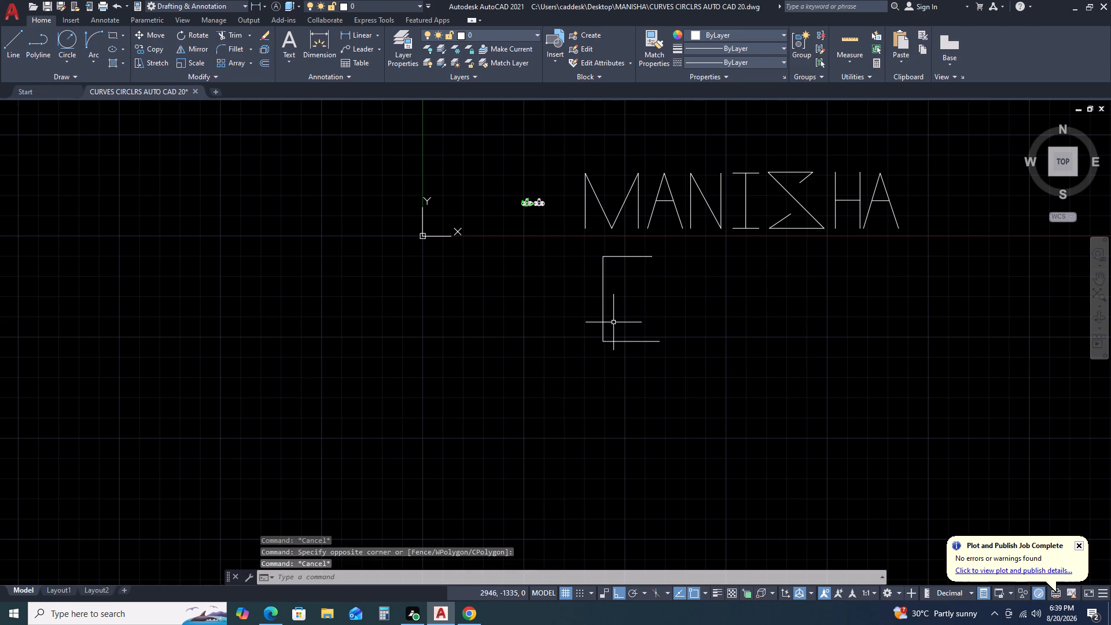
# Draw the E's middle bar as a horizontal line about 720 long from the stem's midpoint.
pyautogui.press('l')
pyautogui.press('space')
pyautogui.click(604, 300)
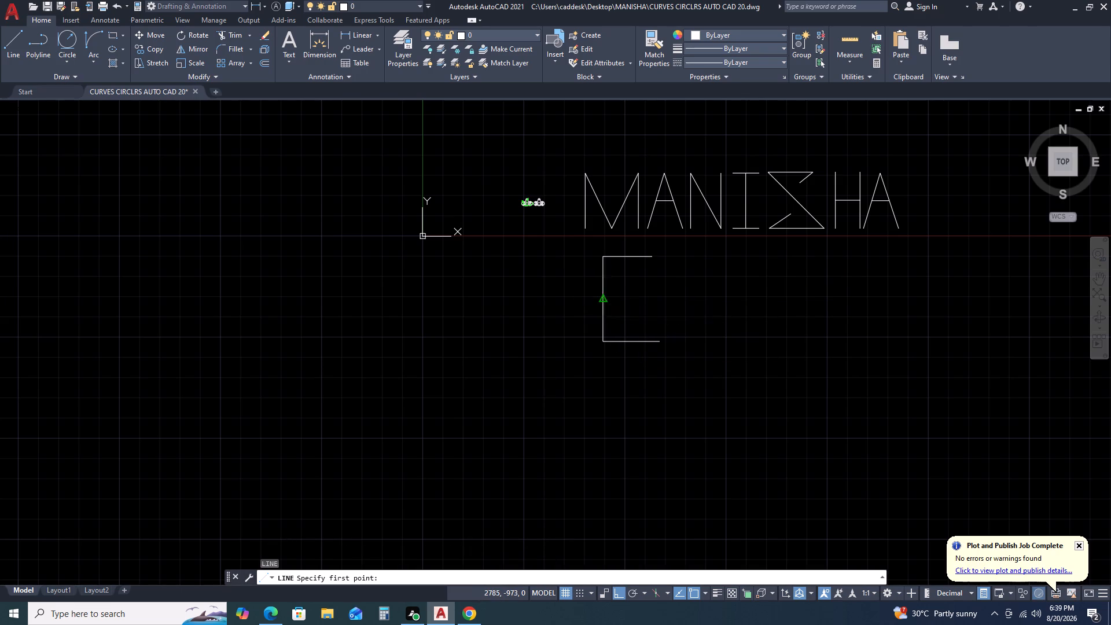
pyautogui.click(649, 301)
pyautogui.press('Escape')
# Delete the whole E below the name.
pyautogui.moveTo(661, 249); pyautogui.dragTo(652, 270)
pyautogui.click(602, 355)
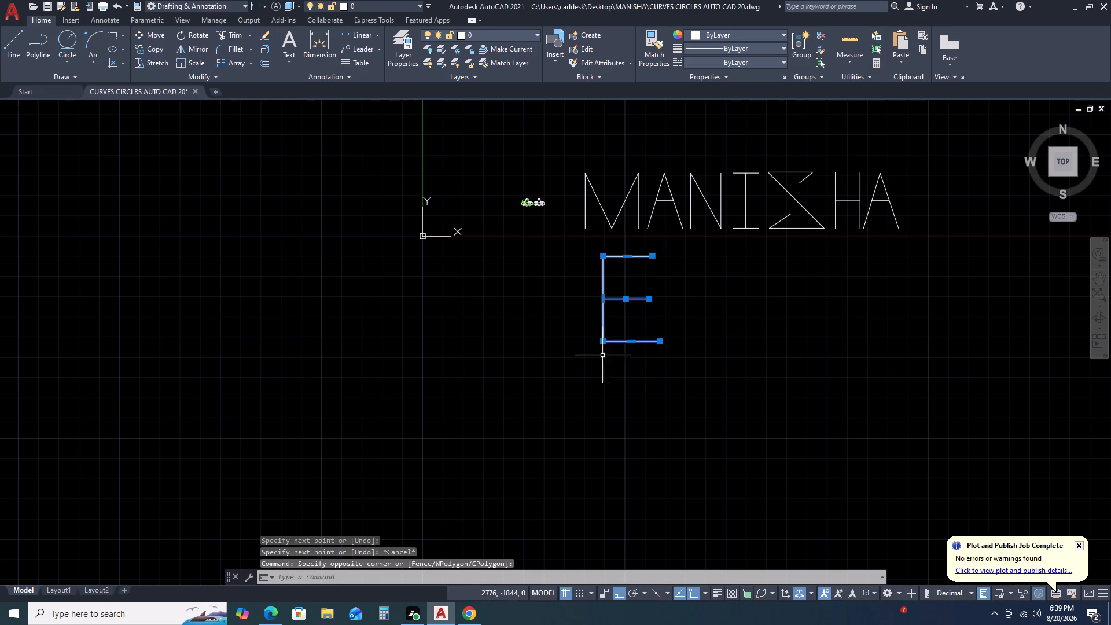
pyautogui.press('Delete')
# Delete all seven letters of the name beside the bracket drawings, including the I's separate top bar.
pyautogui.scroll(1, 770, 209)
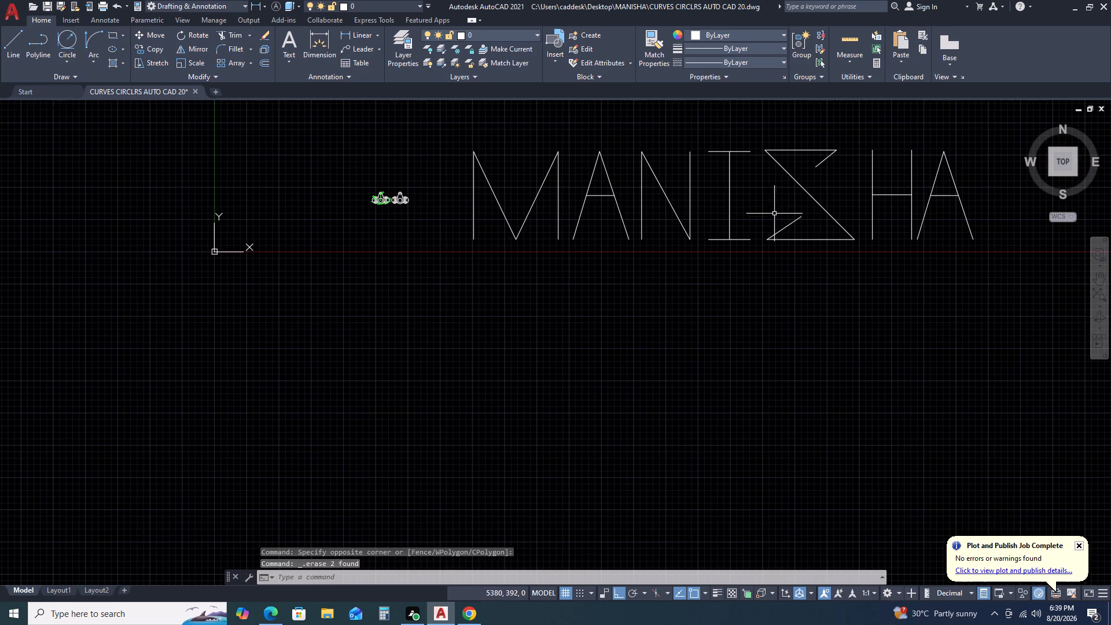
pyautogui.moveTo(886, 221); pyautogui.dragTo(797, 259, button='middle')
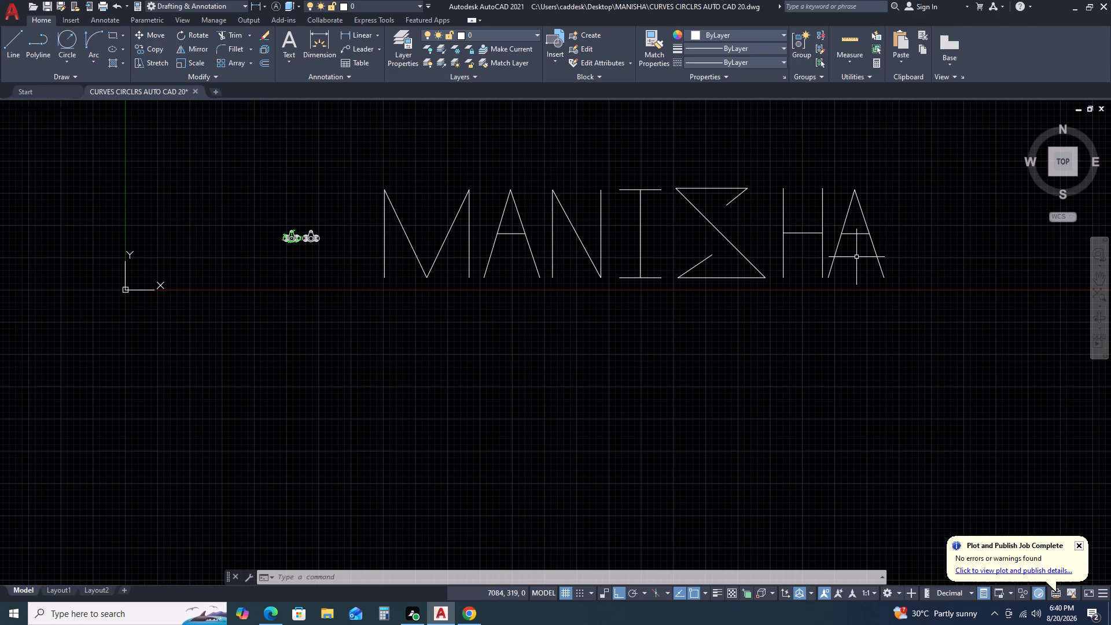
pyautogui.moveTo(912, 200); pyautogui.dragTo(906, 213)
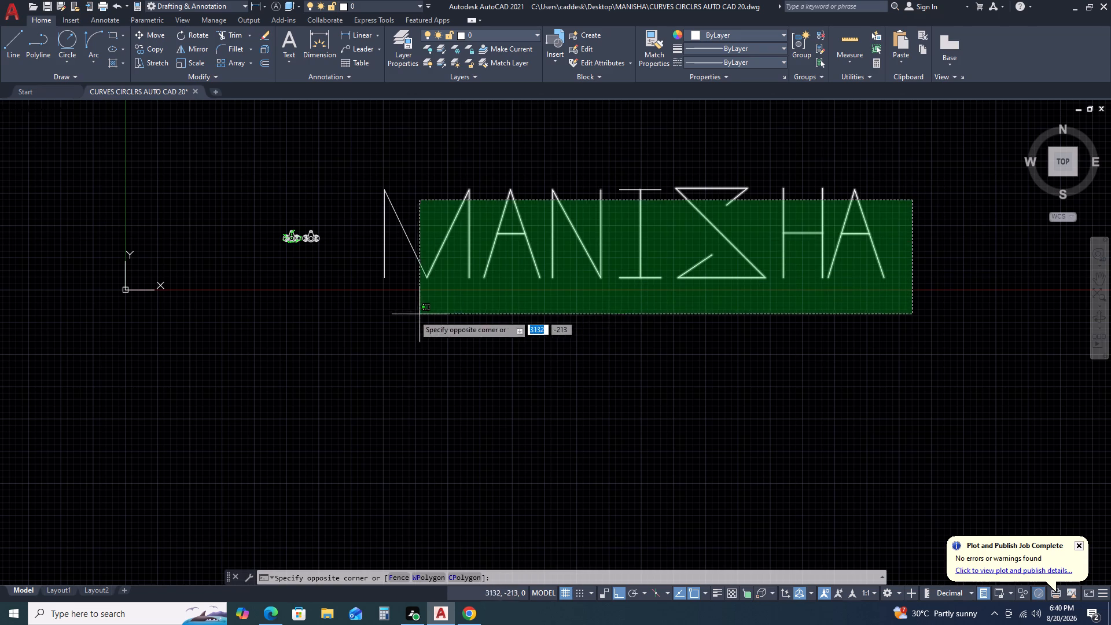
pyautogui.click(362, 321)
pyautogui.press('Delete')
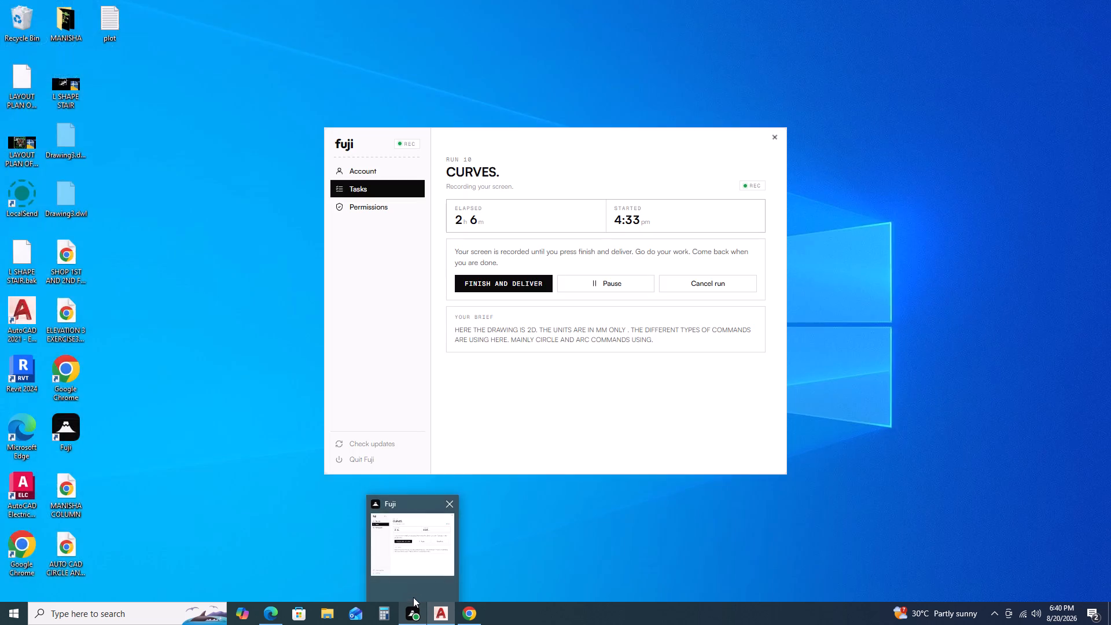
pyautogui.scroll(1, 705, 166)
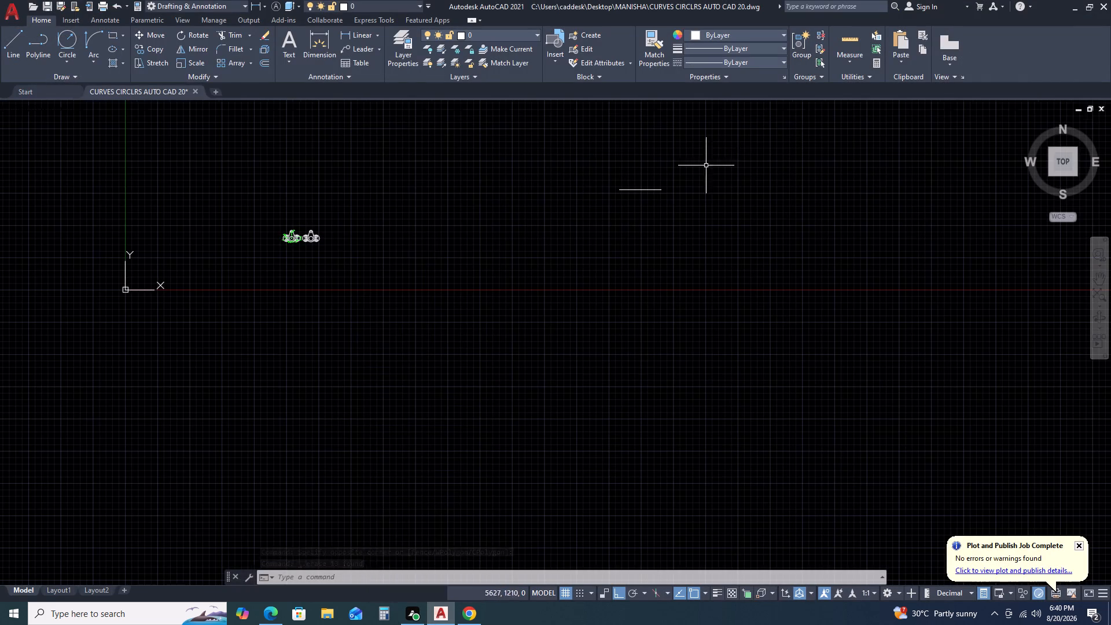
pyautogui.scroll(1, 702, 167)
pyautogui.moveTo(653, 185); pyautogui.dragTo(645, 193)
pyautogui.click(578, 300)
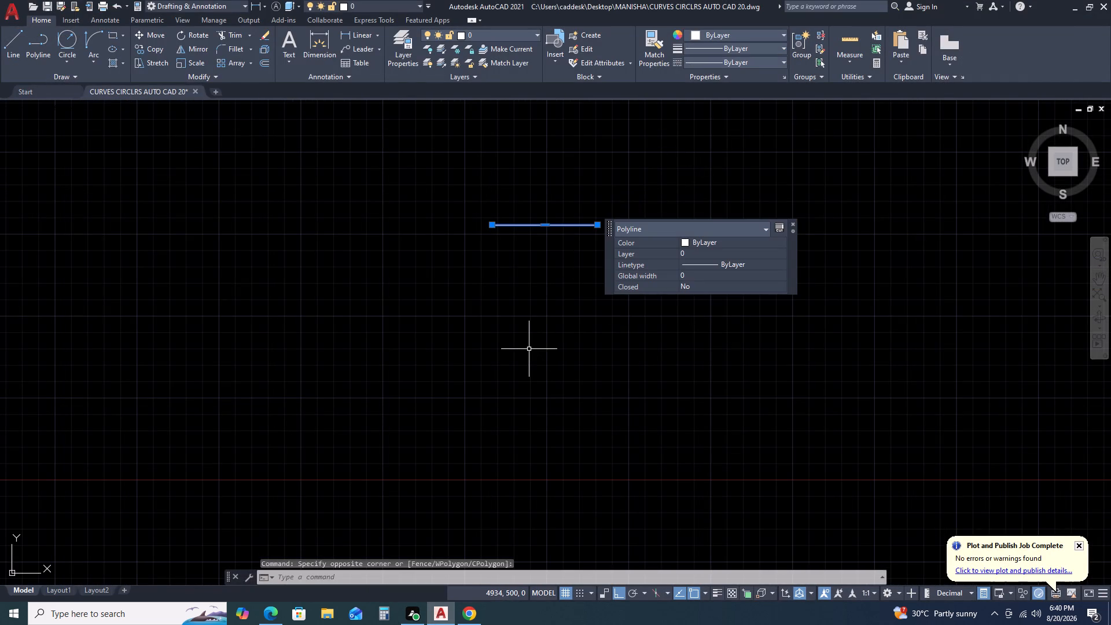
pyautogui.press('Delete')
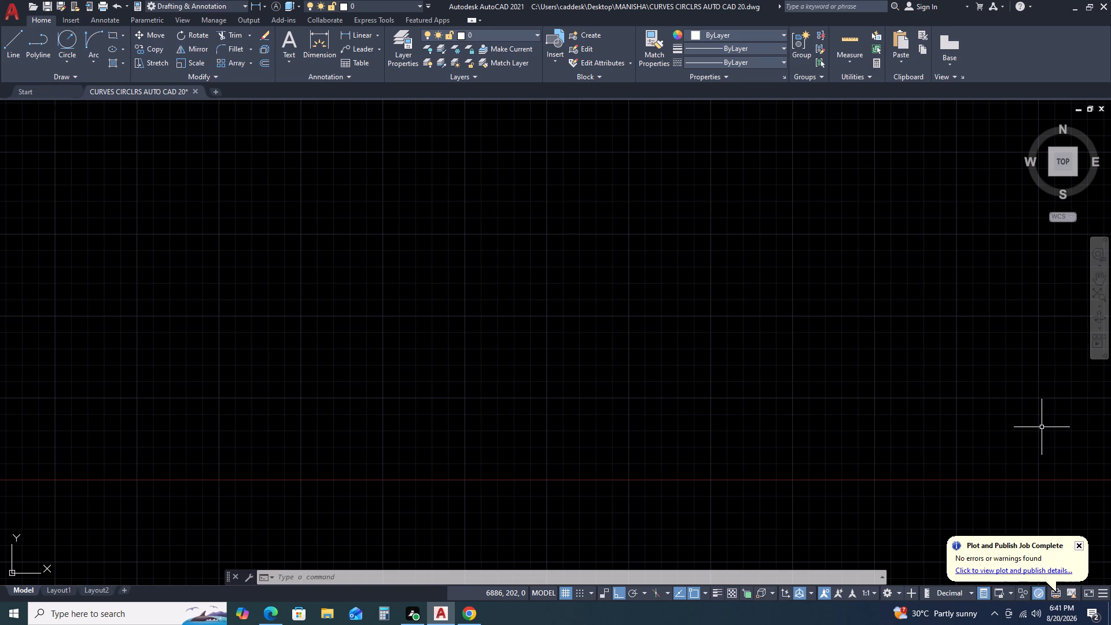
# Examine the dimensioned bracket drawing and the undimensioned one beside it.
pyautogui.scroll(-2, 772, 399)
pyautogui.scroll(-1, 823, 400)
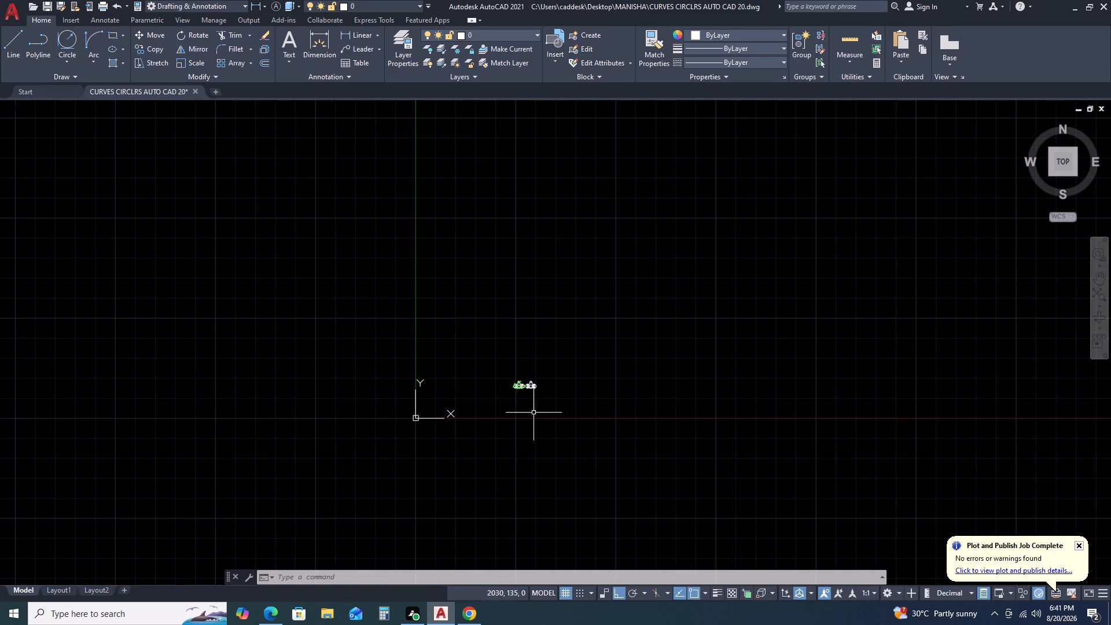
pyautogui.scroll(5, 492, 412)
pyautogui.moveTo(917, 312); pyautogui.dragTo(698, 421, button='middle')
pyautogui.moveTo(684, 424); pyautogui.dragTo(675, 424, button='middle')
pyautogui.scroll(2, 490, 272)
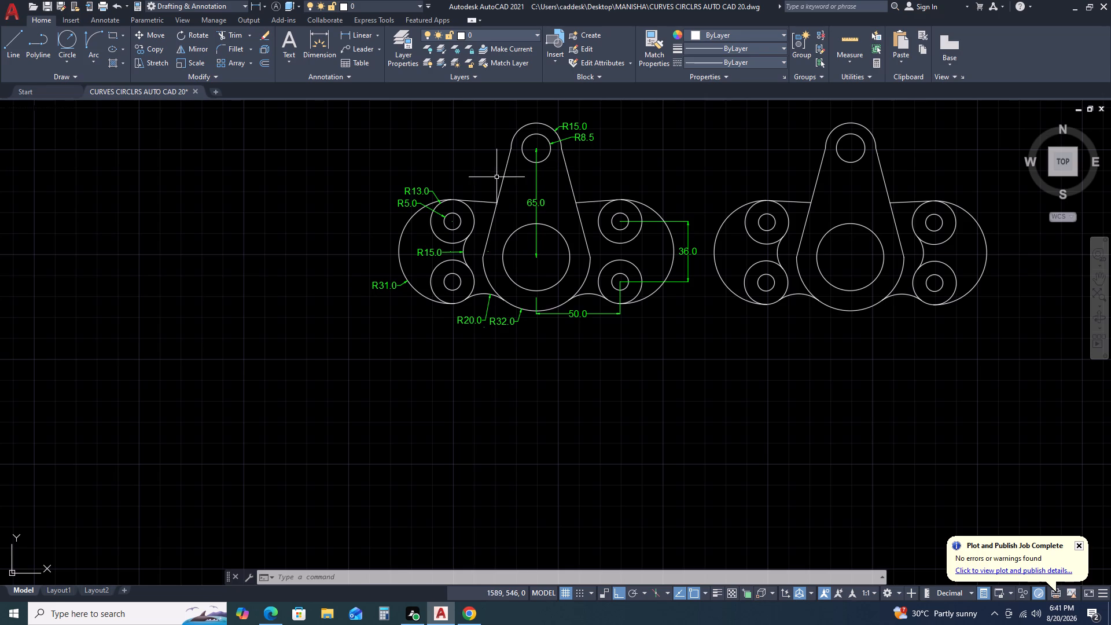
pyautogui.scroll(-1, 709, 307)
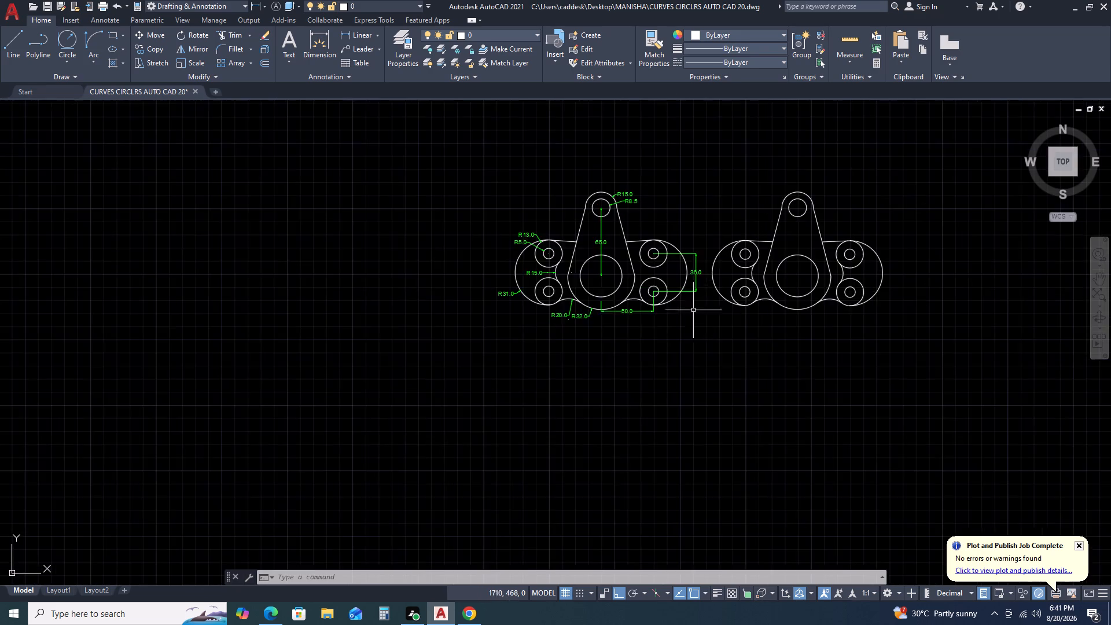
pyautogui.scroll(-1, 691, 310)
pyautogui.moveTo(852, 339); pyautogui.dragTo(772, 275, button='middle')
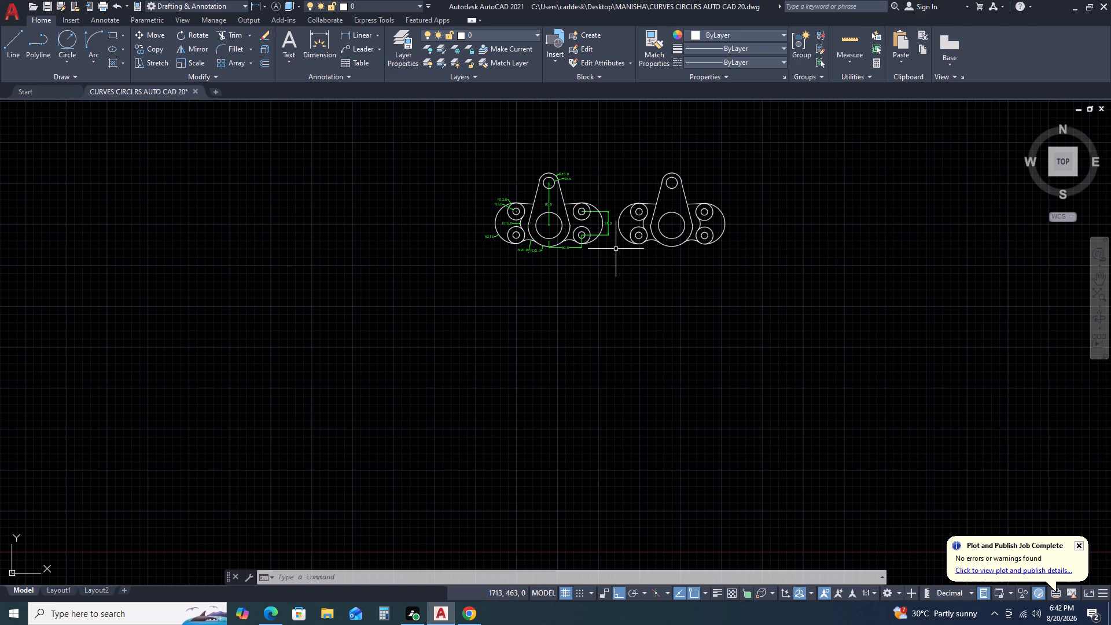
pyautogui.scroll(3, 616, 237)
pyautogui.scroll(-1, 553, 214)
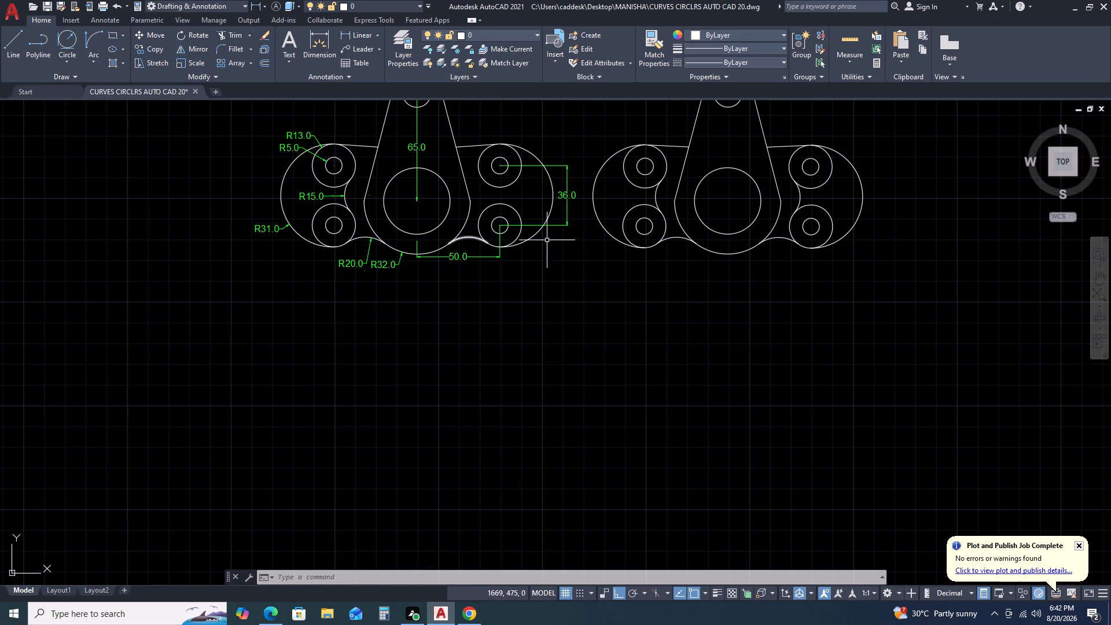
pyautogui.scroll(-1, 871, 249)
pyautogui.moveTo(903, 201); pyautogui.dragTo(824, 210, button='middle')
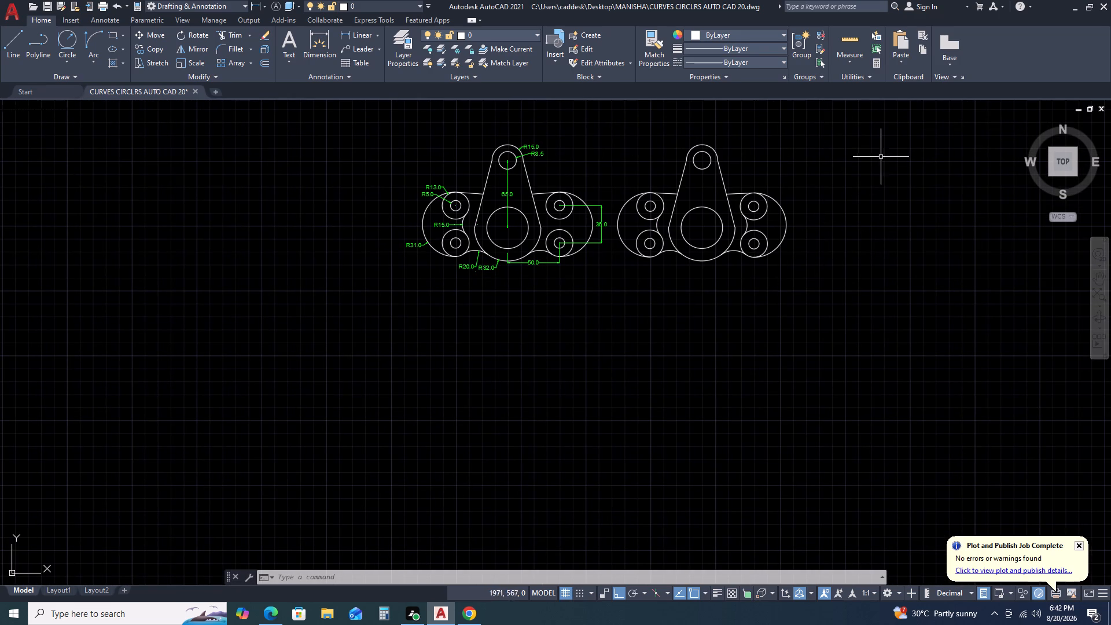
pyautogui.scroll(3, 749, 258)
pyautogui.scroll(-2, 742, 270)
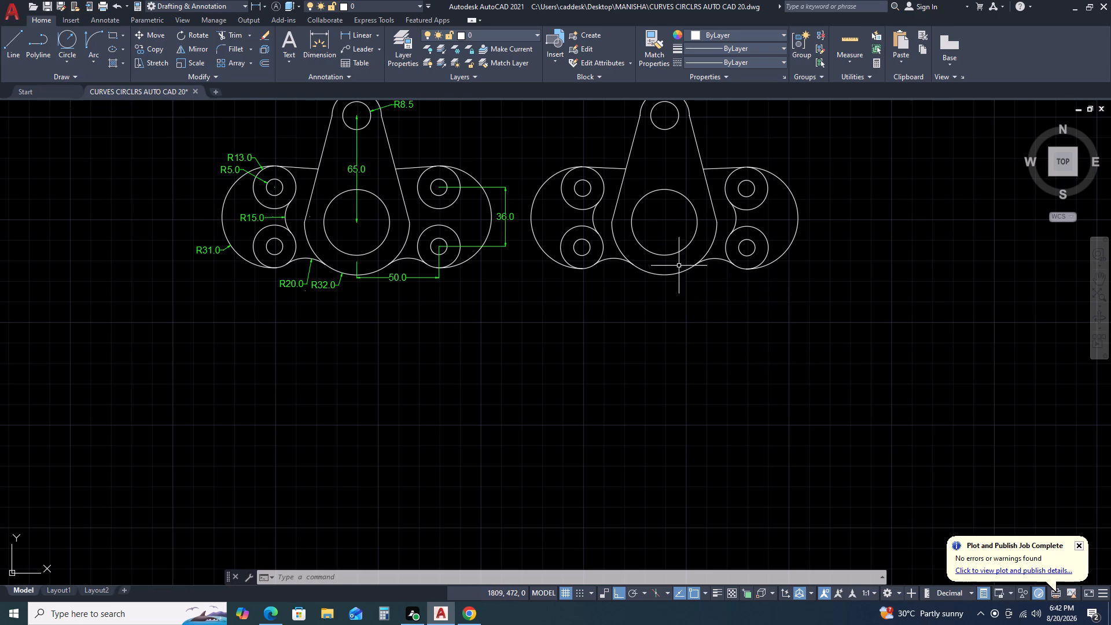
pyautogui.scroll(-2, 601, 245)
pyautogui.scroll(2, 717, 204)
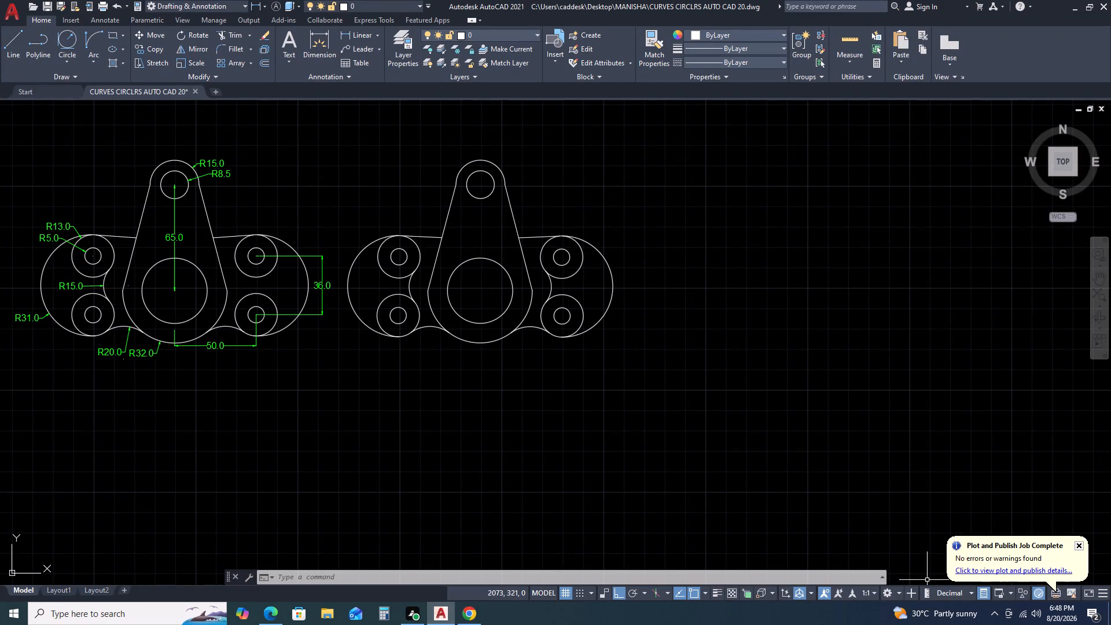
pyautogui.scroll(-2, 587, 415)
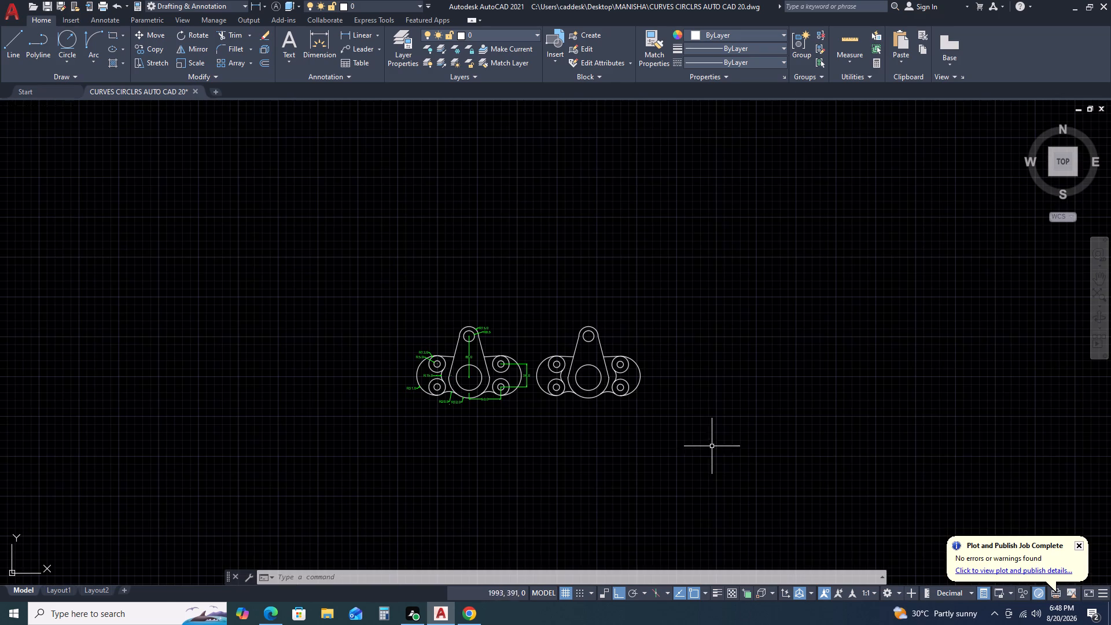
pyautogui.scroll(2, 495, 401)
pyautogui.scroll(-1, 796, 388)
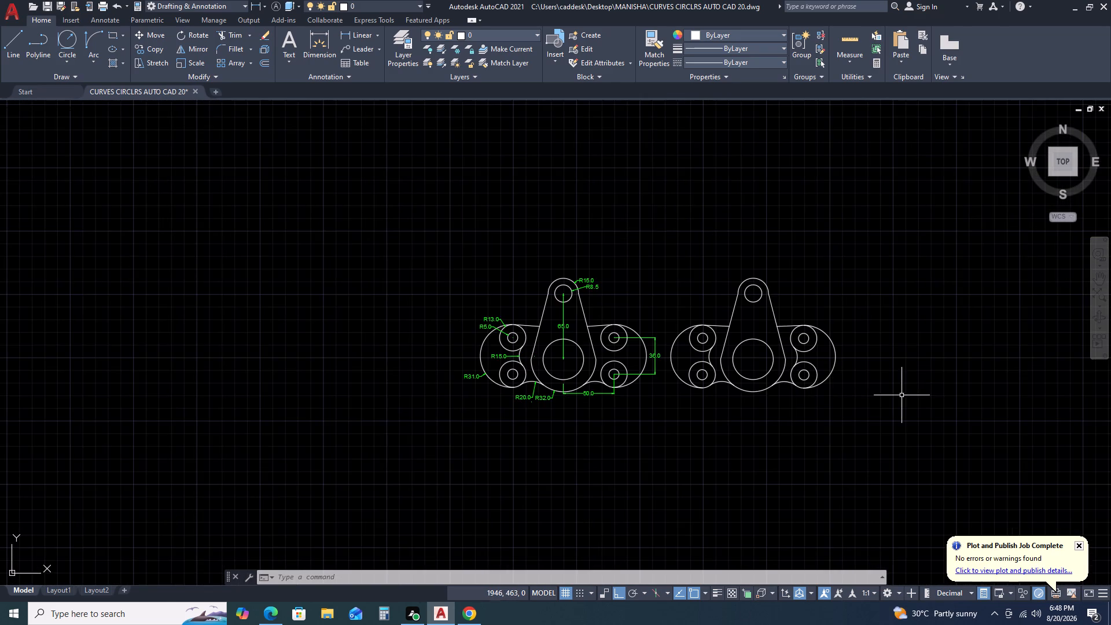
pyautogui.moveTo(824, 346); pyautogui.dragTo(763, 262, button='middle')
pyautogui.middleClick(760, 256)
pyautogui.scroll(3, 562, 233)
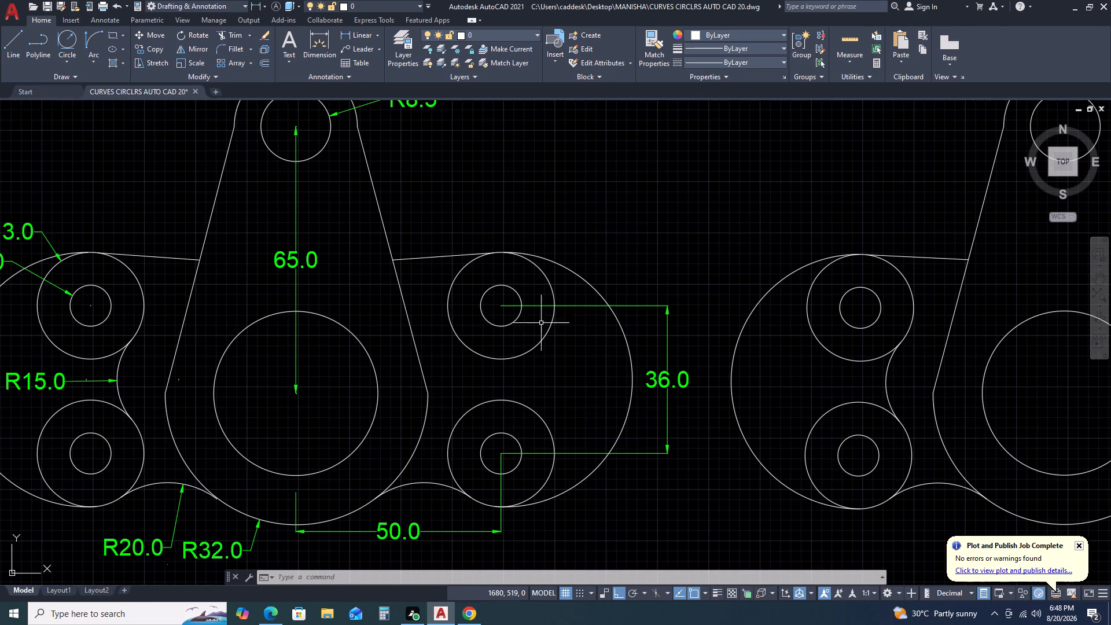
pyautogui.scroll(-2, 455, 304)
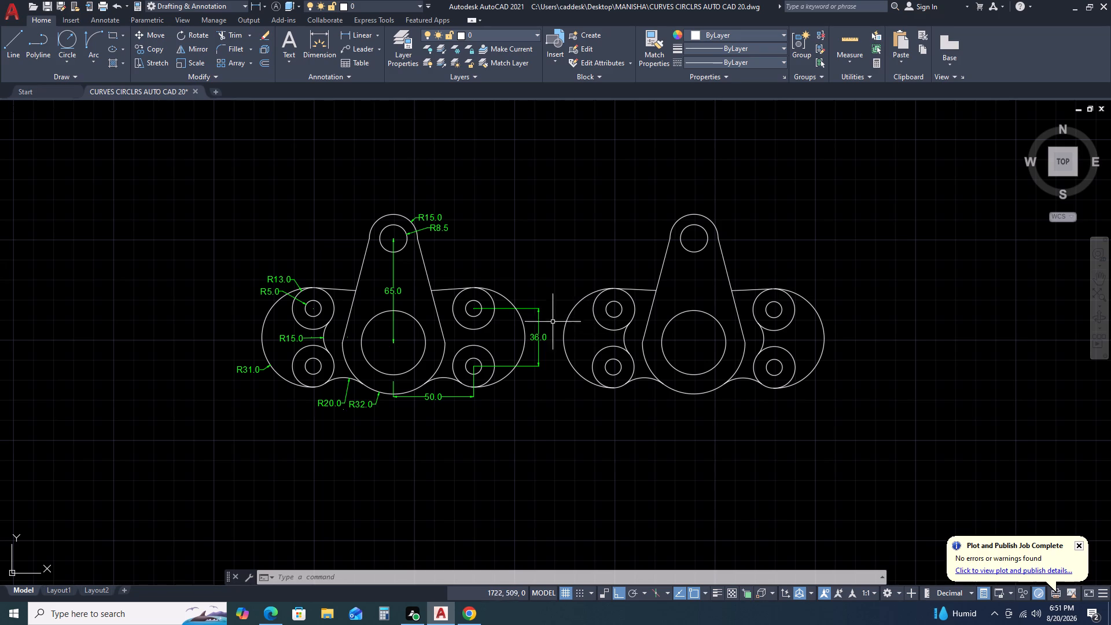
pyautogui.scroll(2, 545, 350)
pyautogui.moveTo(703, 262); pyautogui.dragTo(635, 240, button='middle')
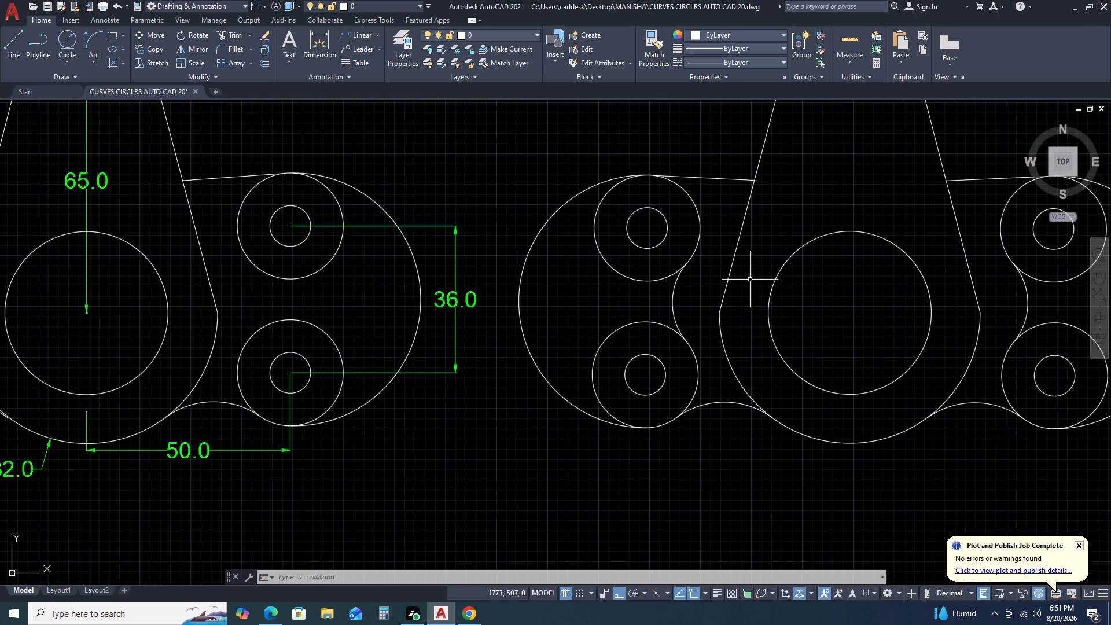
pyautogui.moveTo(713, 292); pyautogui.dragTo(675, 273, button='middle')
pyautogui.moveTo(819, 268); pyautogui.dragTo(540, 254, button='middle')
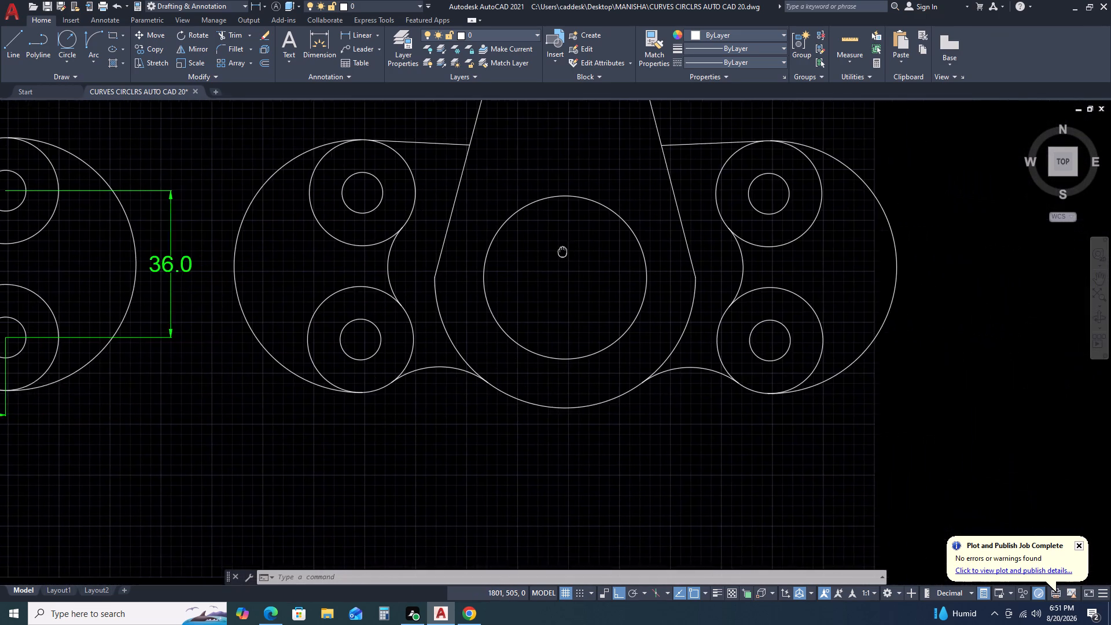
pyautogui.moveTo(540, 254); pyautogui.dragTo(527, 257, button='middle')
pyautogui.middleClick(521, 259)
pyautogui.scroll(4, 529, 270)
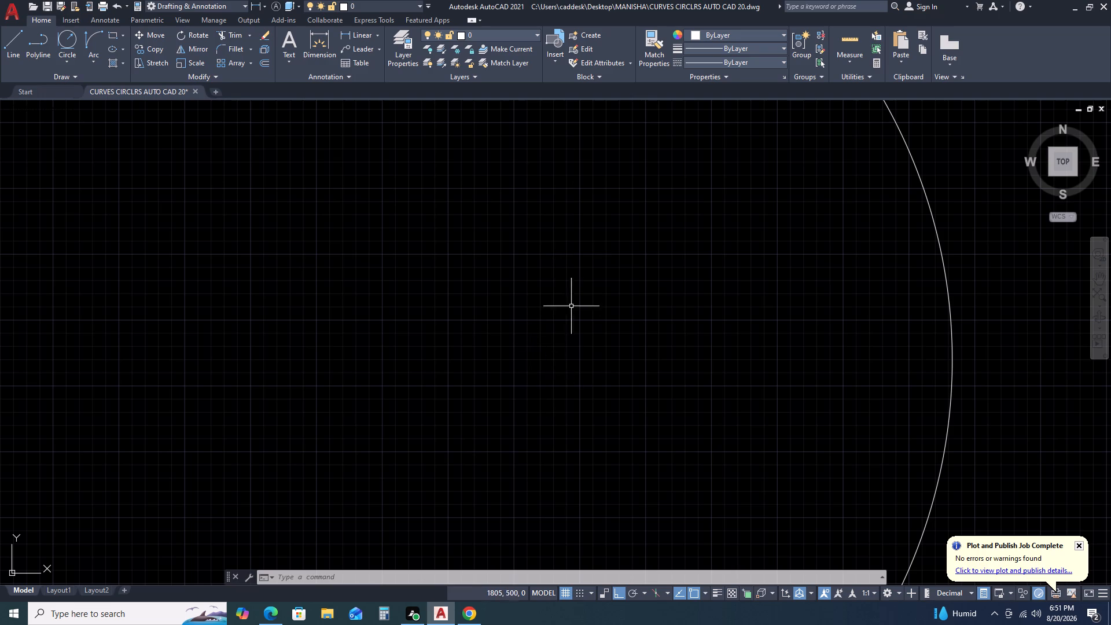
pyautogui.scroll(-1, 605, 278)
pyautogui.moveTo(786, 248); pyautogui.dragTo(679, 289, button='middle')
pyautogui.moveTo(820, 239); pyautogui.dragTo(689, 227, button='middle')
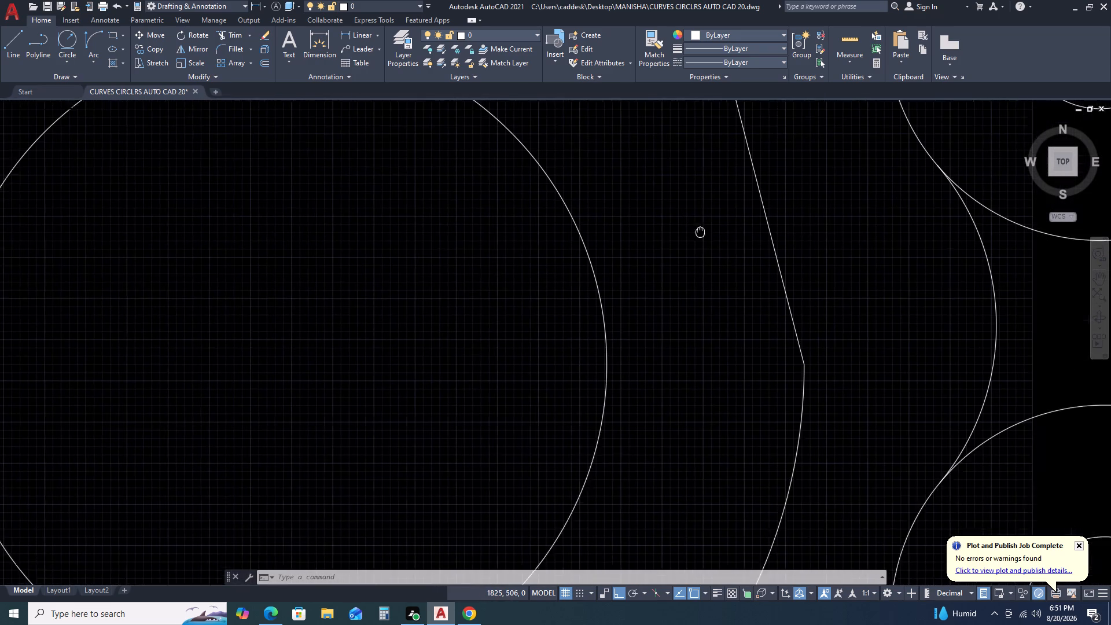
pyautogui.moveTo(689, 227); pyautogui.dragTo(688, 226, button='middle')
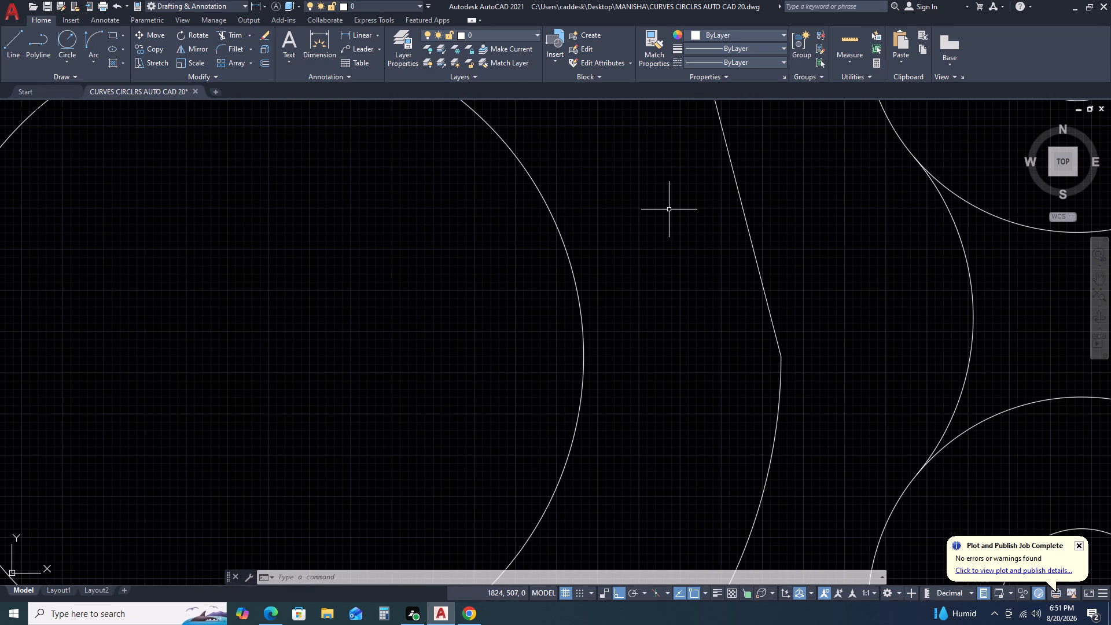
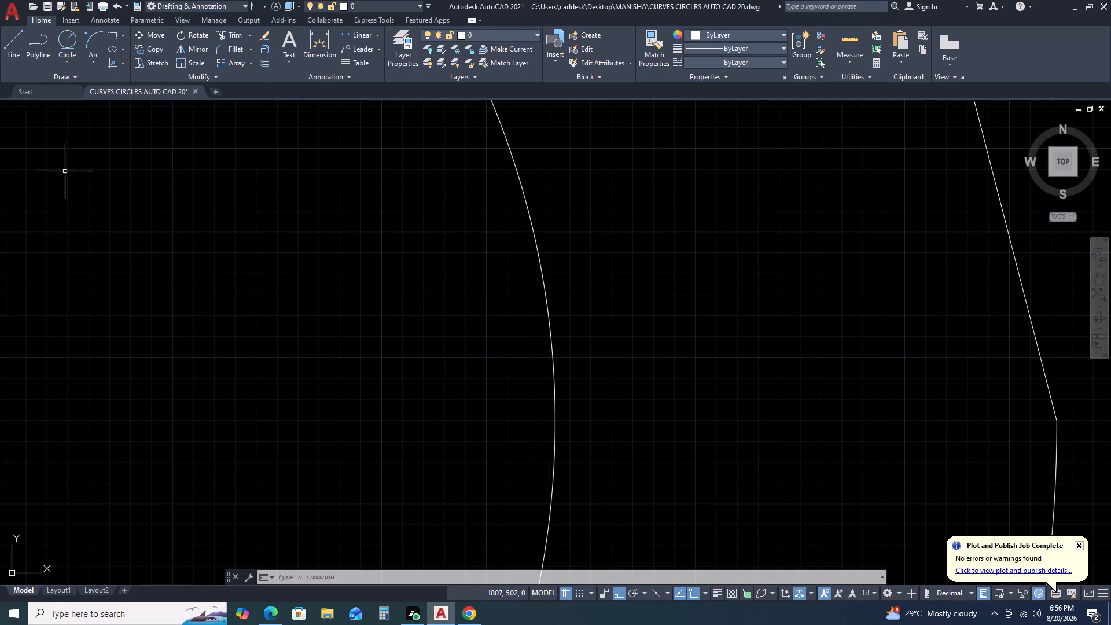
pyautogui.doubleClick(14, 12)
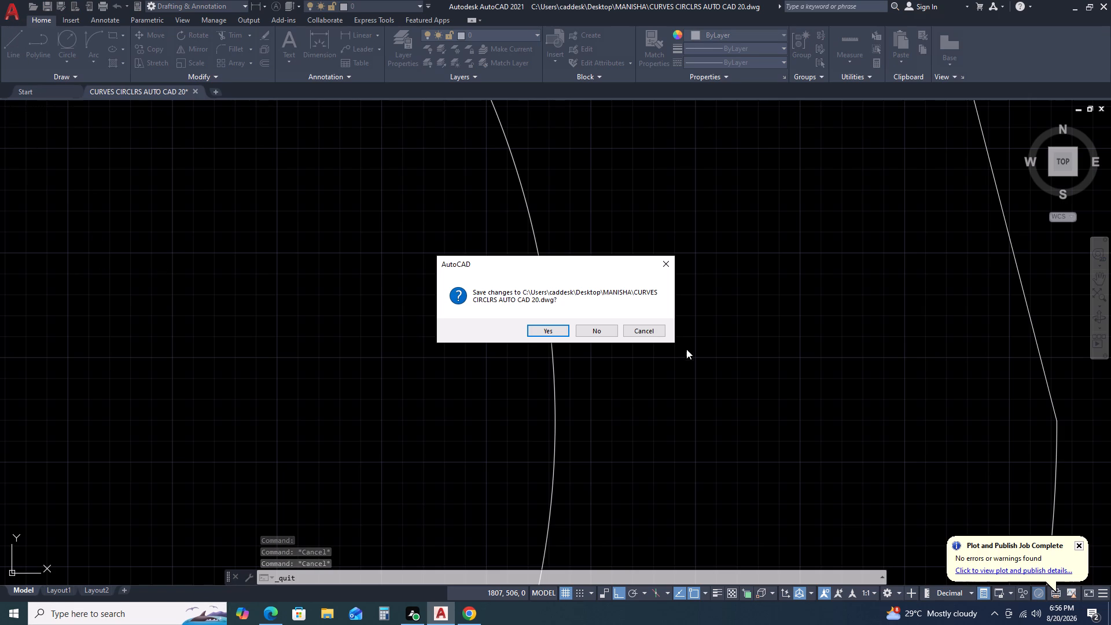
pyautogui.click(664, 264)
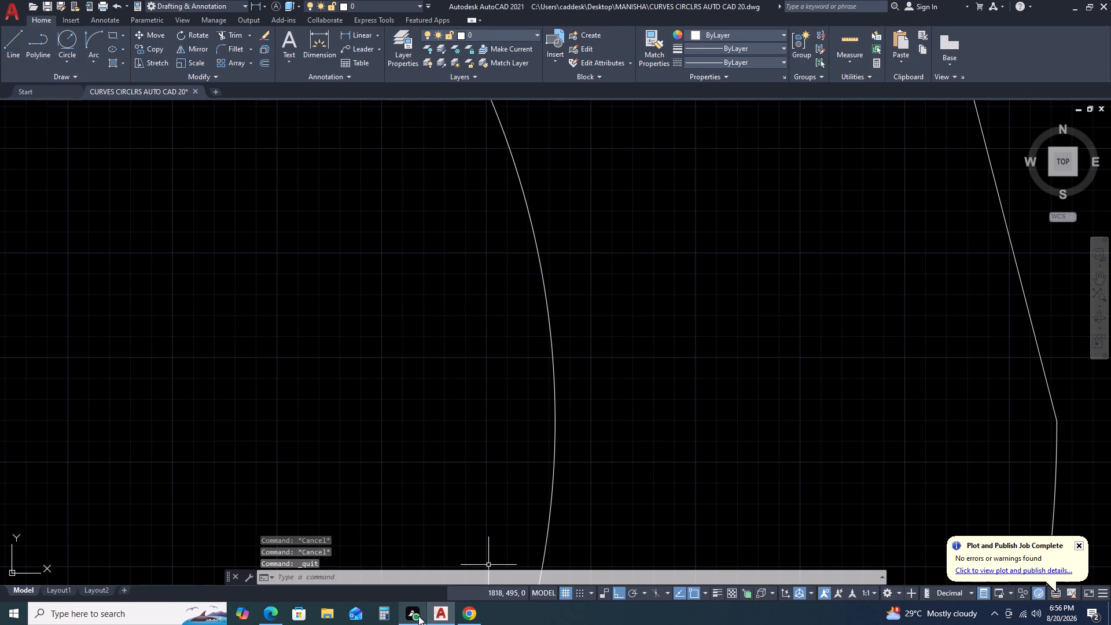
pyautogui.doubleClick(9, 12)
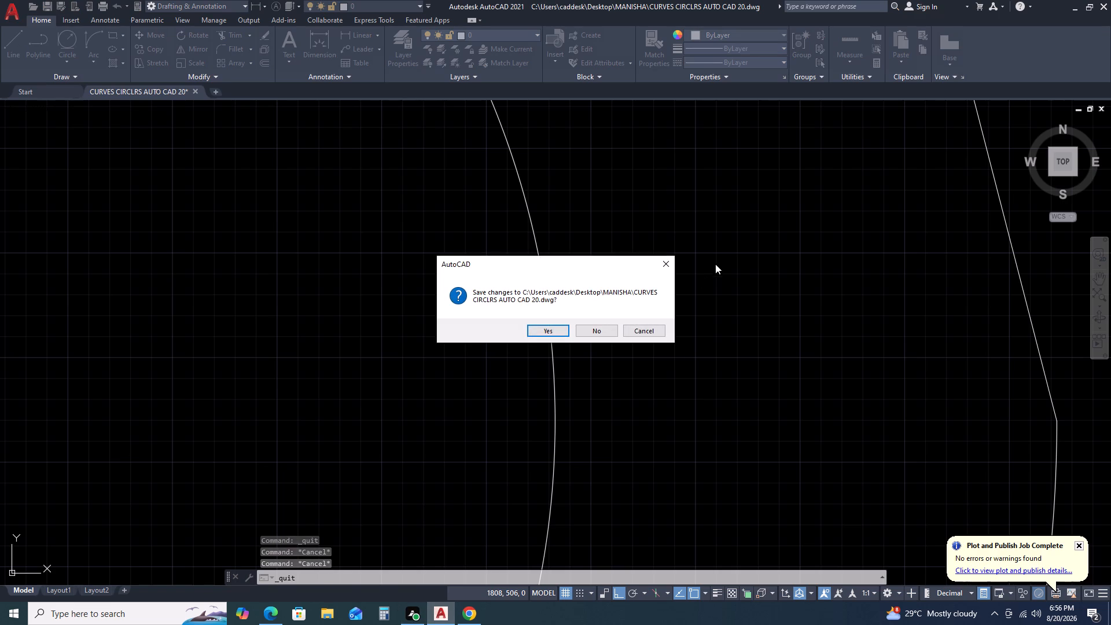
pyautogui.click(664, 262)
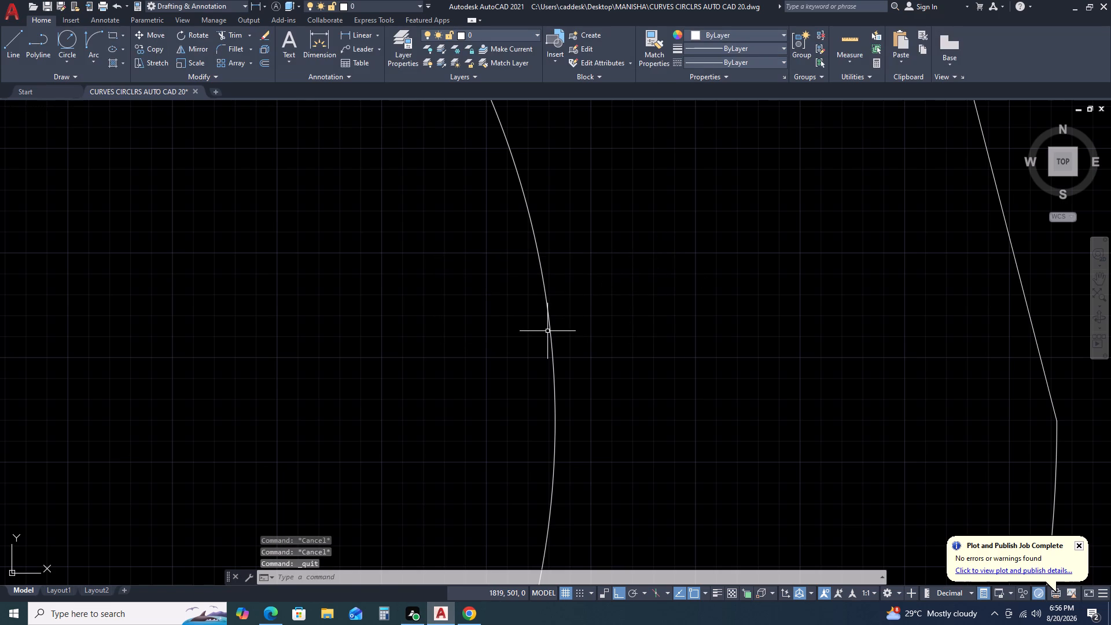
# Save the drawing under its current name.
pyautogui.hotkey('ctrl', 's')
pyautogui.hotkey('ctrl', 's')
pyautogui.hotkey('ctrl', 's')
pyautogui.hotkey('ctrl', 's')
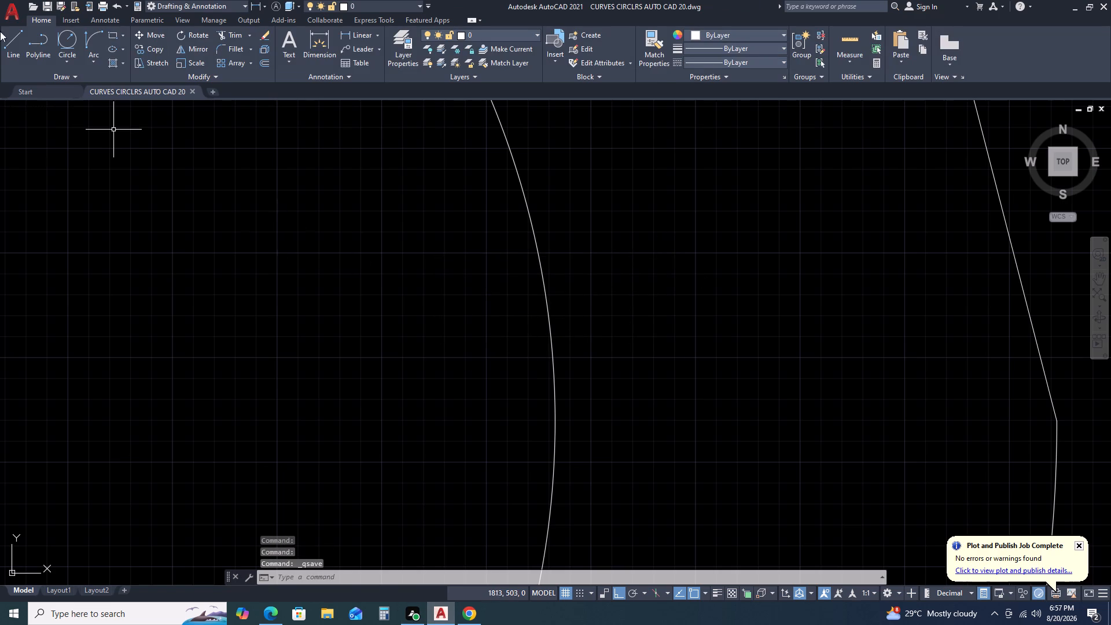
# Save the drawing as CURVES CIRCLRS AUTO CAD 20 in AutoCAD 2018 format in the MANISHA folder, replacing the existing file.
pyautogui.click(8, 6)
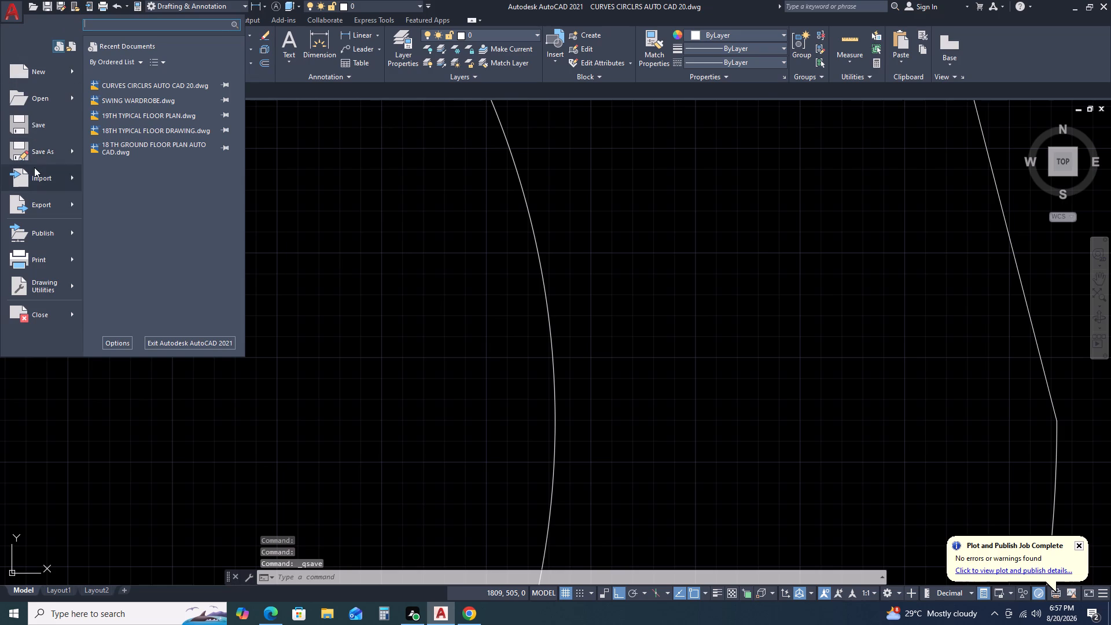
pyautogui.click(34, 155)
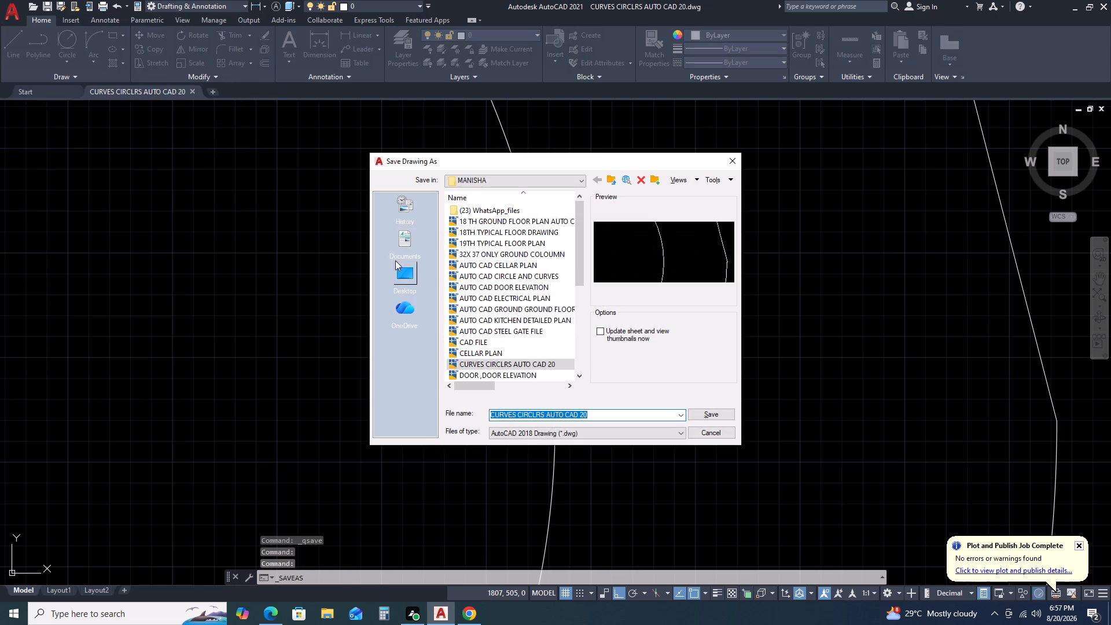
pyautogui.click(697, 416)
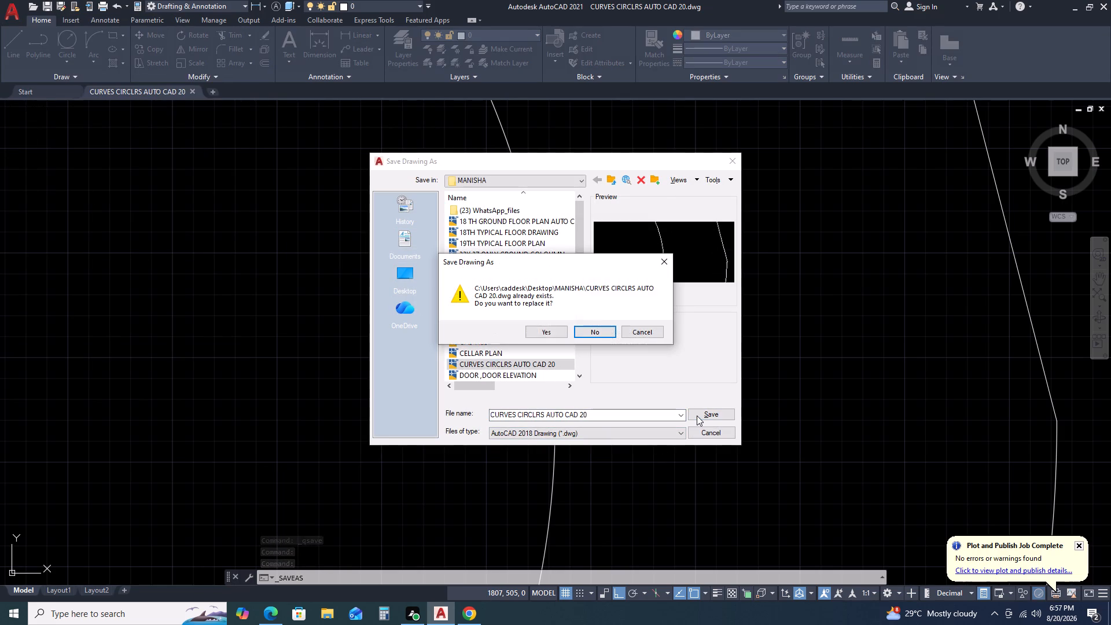
pyautogui.doubleClick(539, 332)
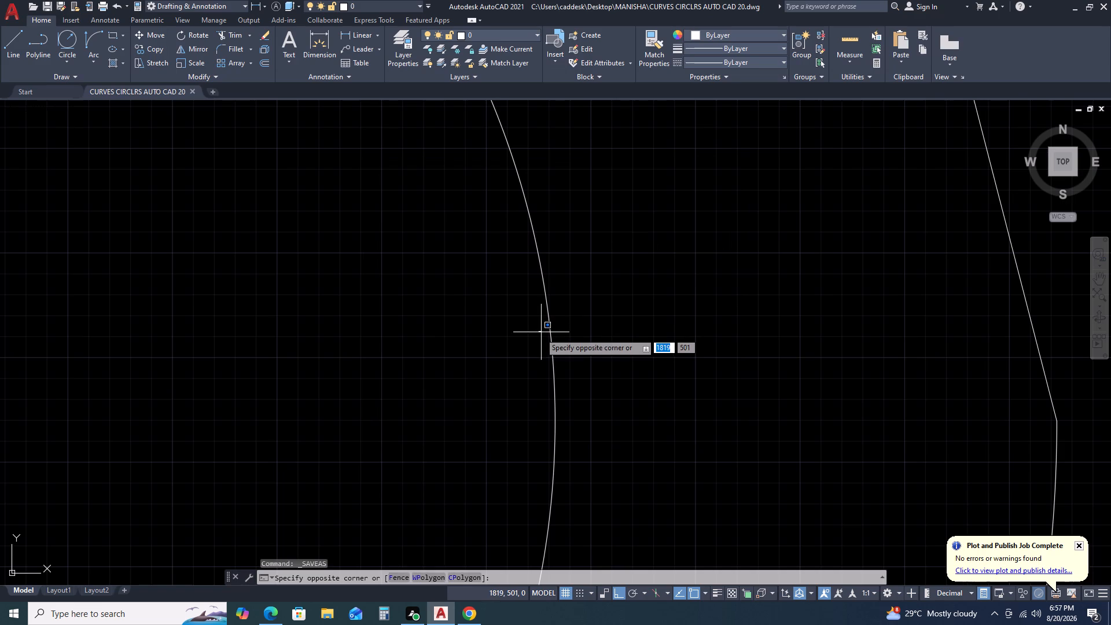
pyautogui.scroll(-1, 525, 330)
pyautogui.click(524, 330)
pyautogui.press('Escape')
# Set up a plot using the previous plot's settings, with a plot window enclosing both the dimensioned and undimensioned bracket drawings.
pyautogui.scroll(-4, 494, 292)
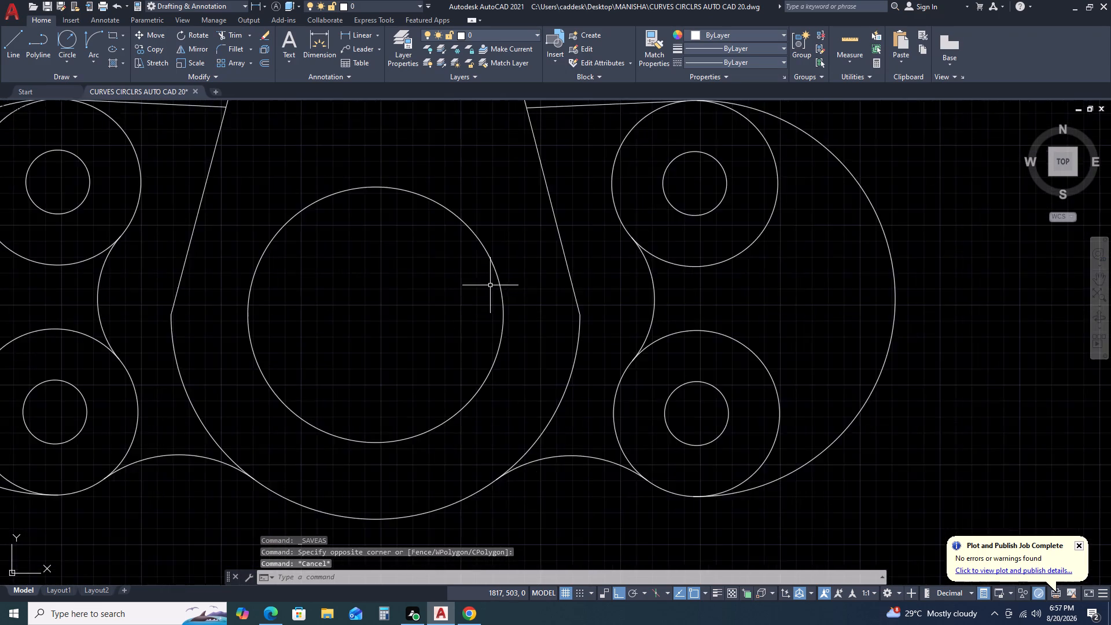
pyautogui.scroll(-6, 491, 285)
pyautogui.scroll(3, 386, 300)
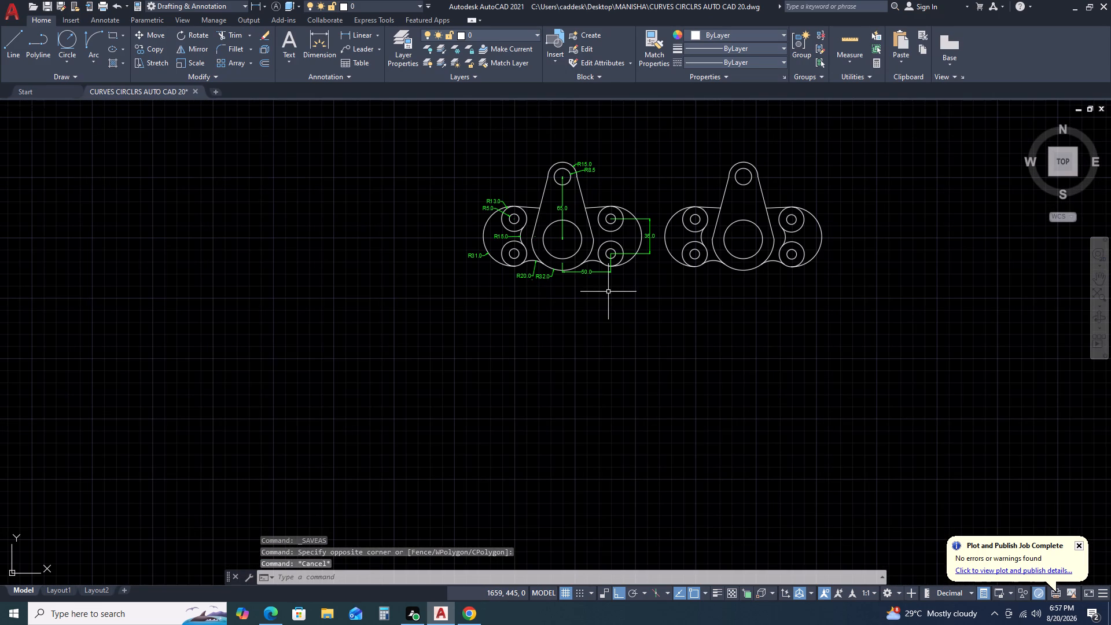
pyautogui.hotkey('ctrl', 'p')
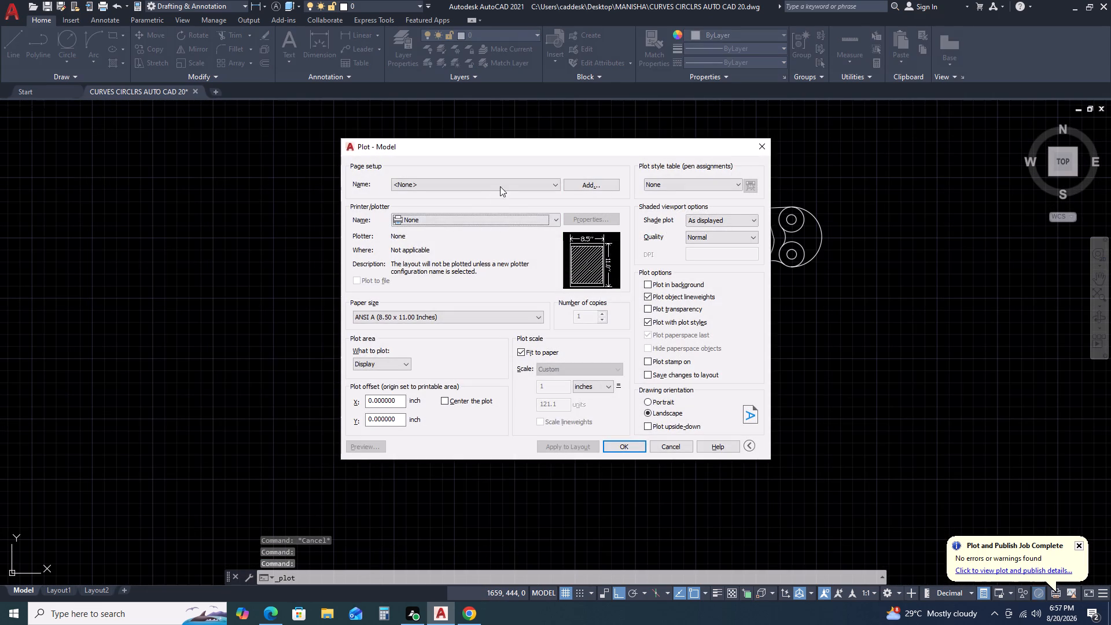
pyautogui.click(503, 183)
pyautogui.click(488, 202)
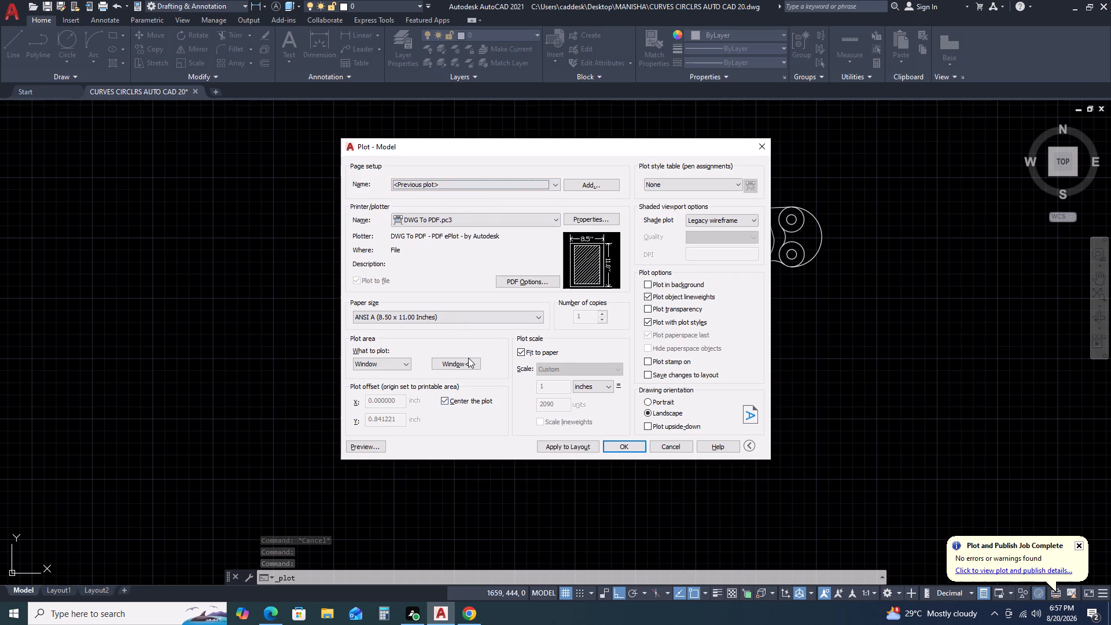
pyautogui.click(462, 365)
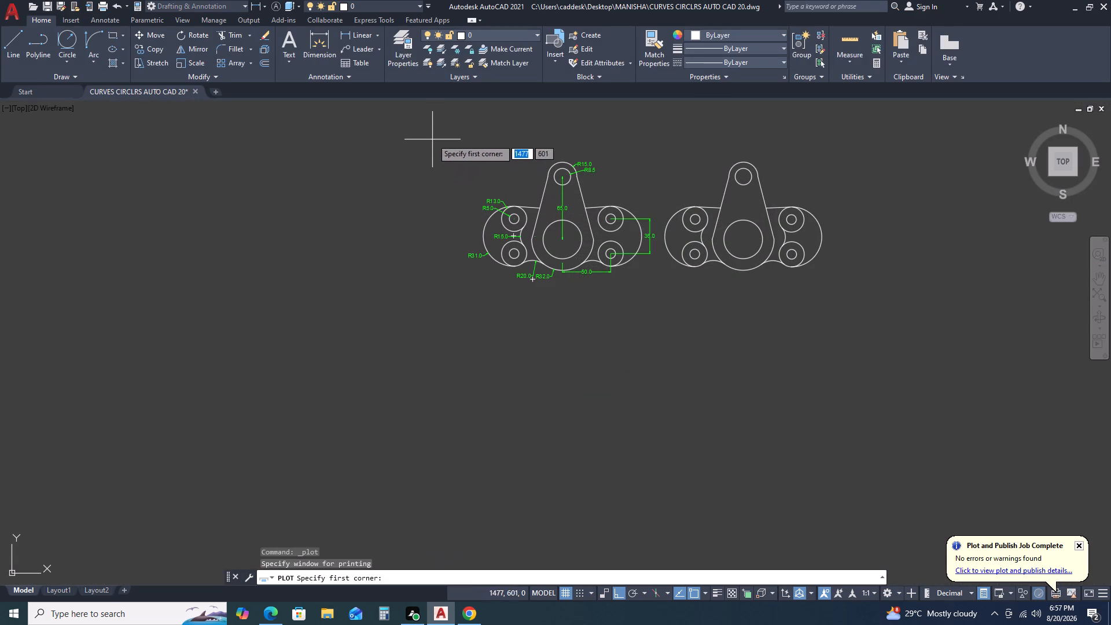
pyautogui.doubleClick(437, 133)
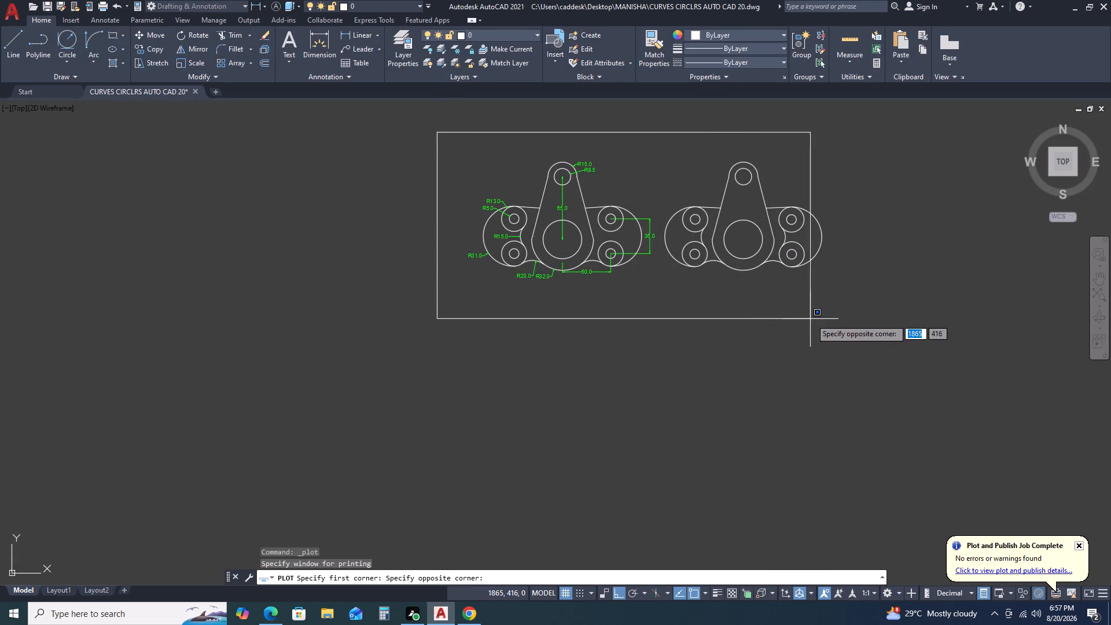
pyautogui.doubleClick(840, 321)
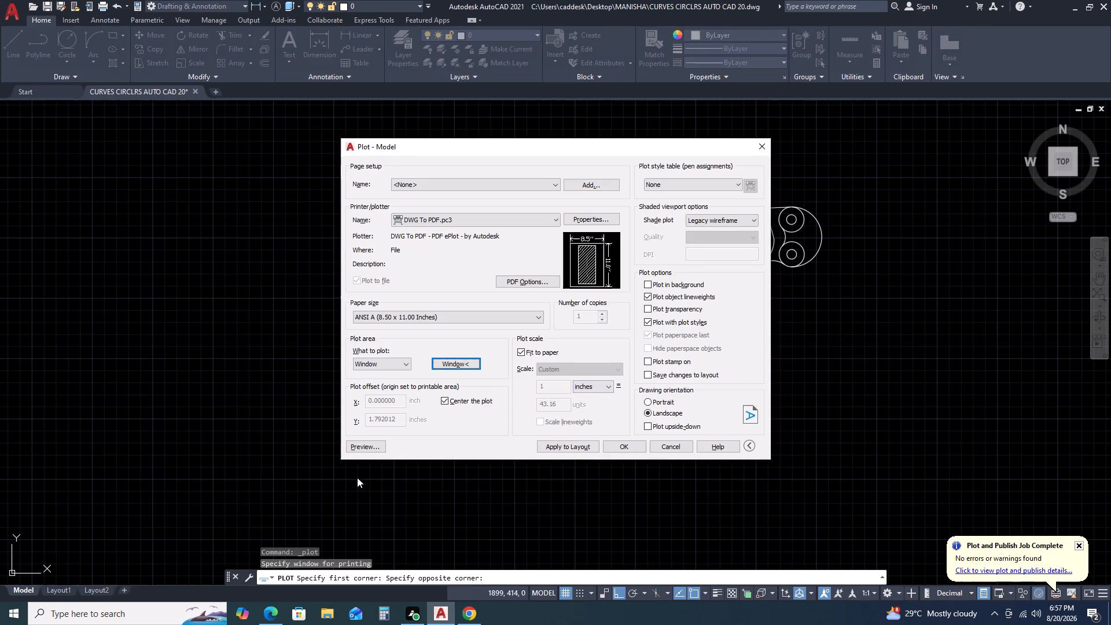
# Preview the plot, output it as CURVES CIRCLRS AUTO CAD 20-Model.pdf in the MANISHA folder, and return to the drawing.
pyautogui.click(362, 446)
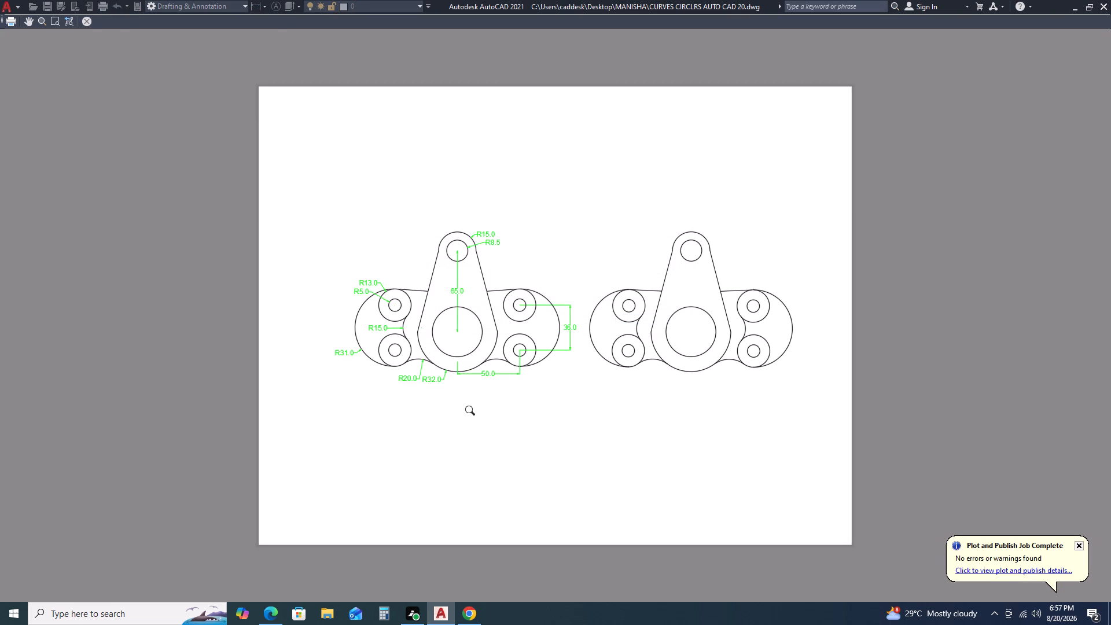
pyautogui.press('Return')
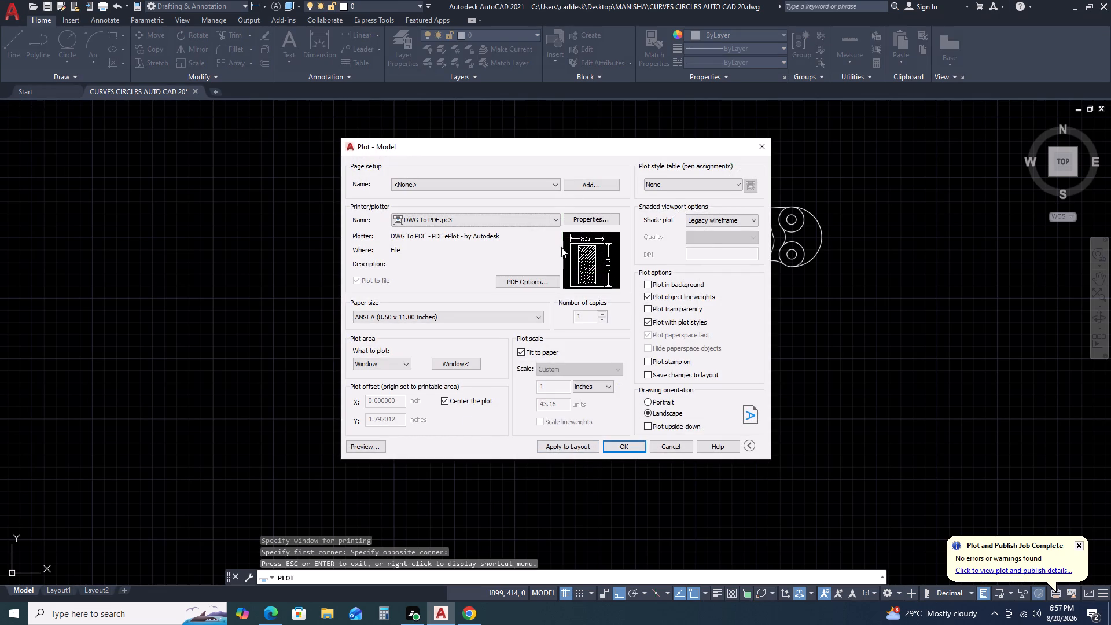
pyautogui.click(635, 447)
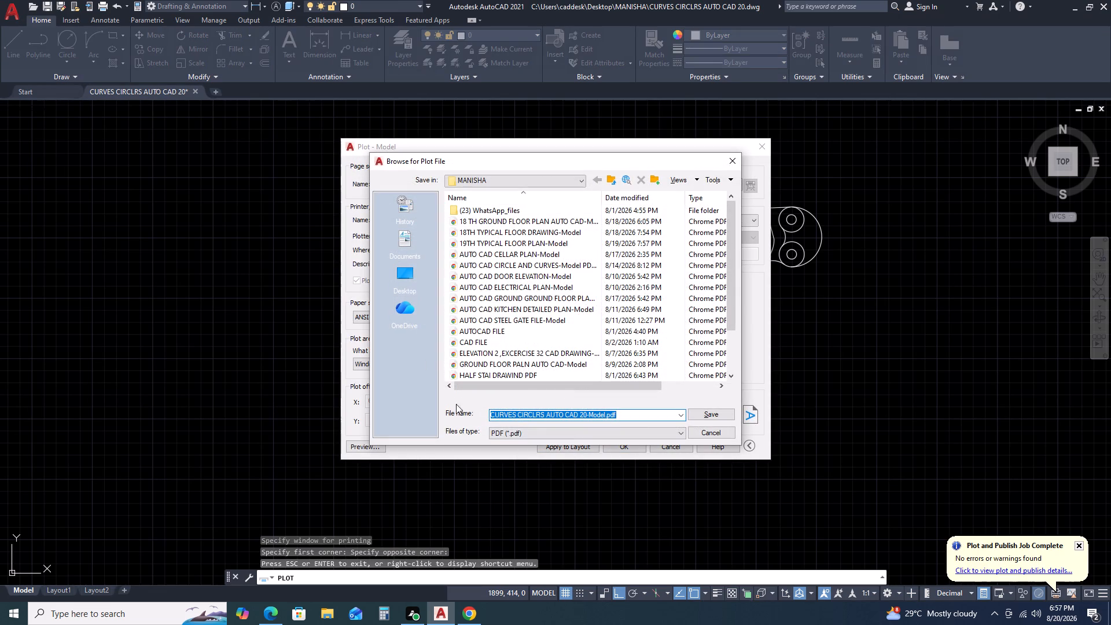
pyautogui.click(716, 413)
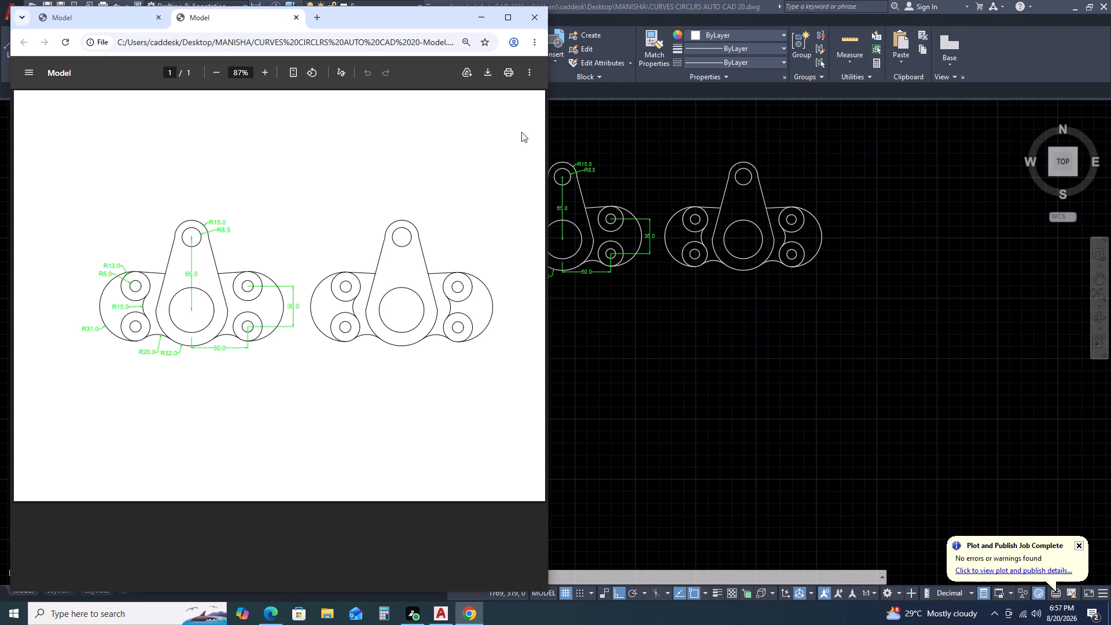
pyautogui.click(484, 22)
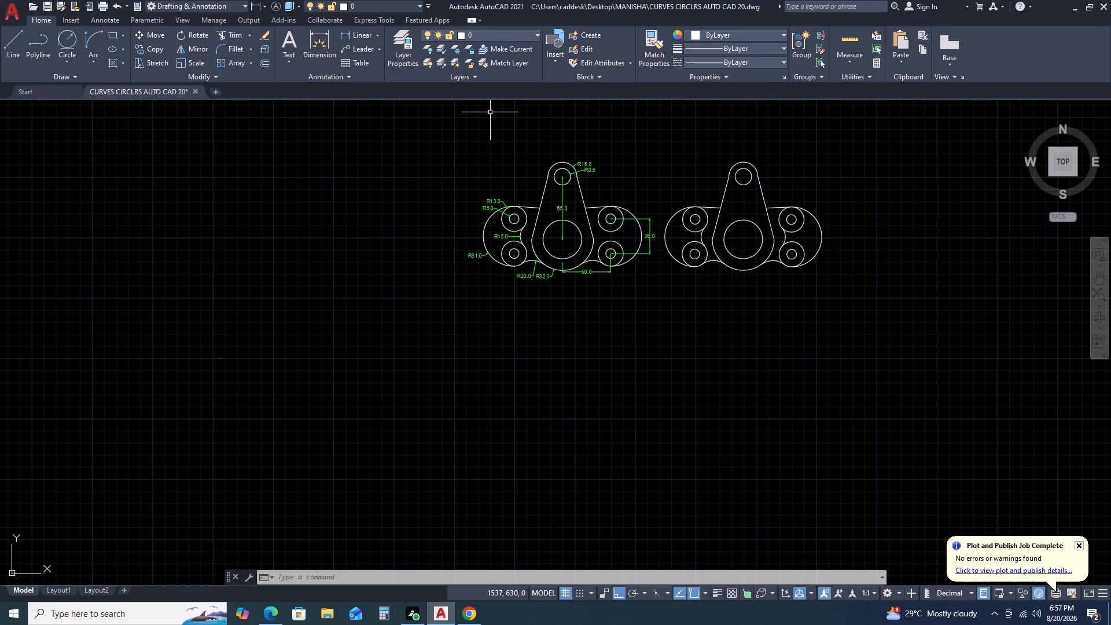
# Query the LOGFILENAME system variable.
pyautogui.write('LOP')
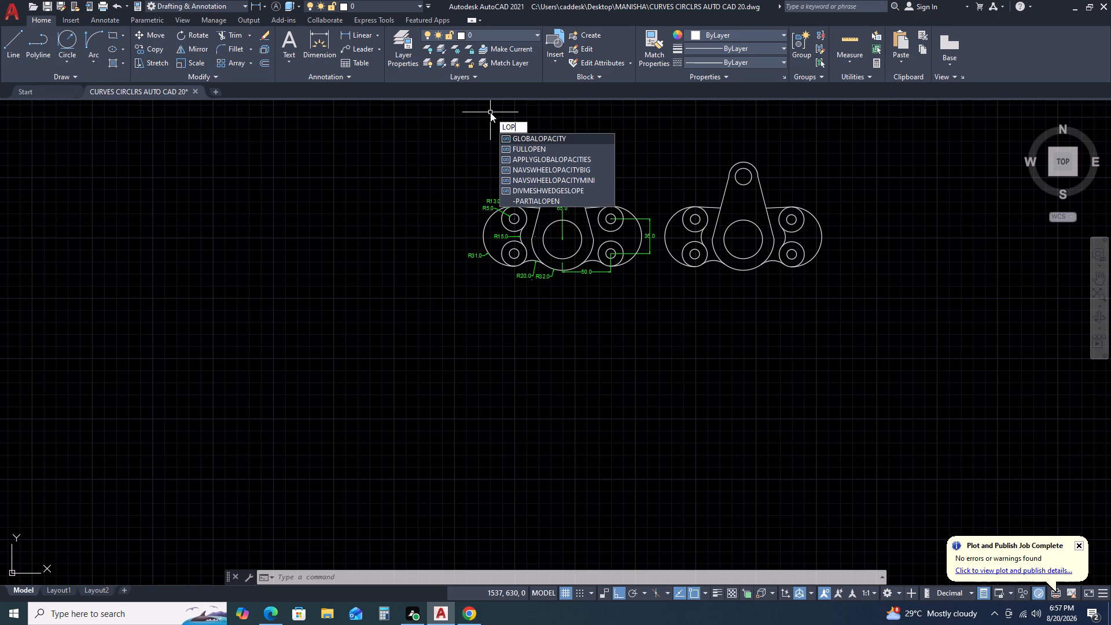
pyautogui.press('BackSpace')
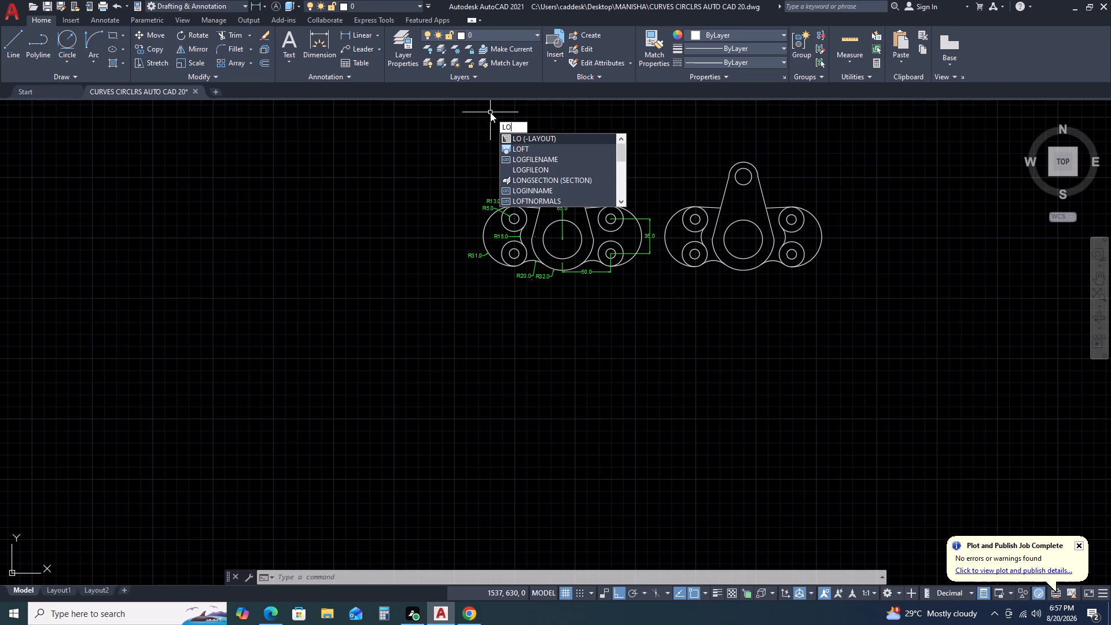
pyautogui.click(525, 159)
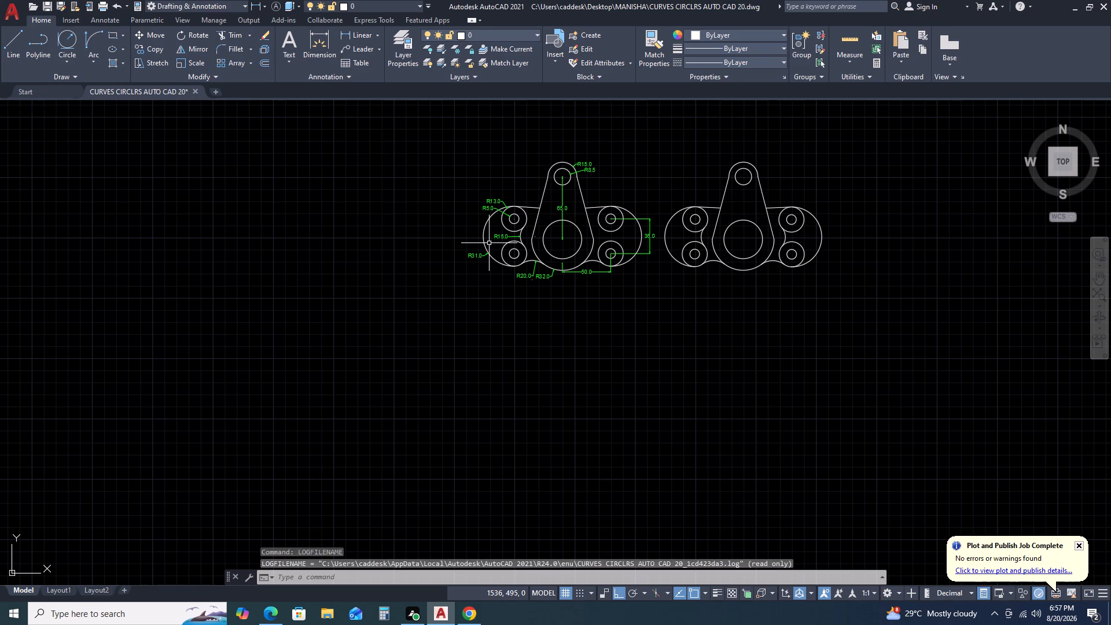